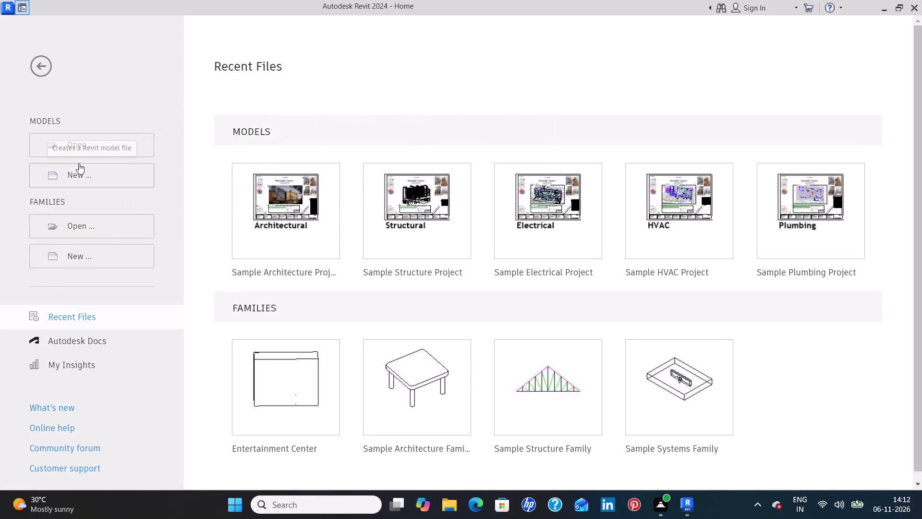
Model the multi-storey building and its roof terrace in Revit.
Create a new project from the default.rte template in the English-Imperial templates folder.
{"action": "double_click", "coordinate": [81, 173]}
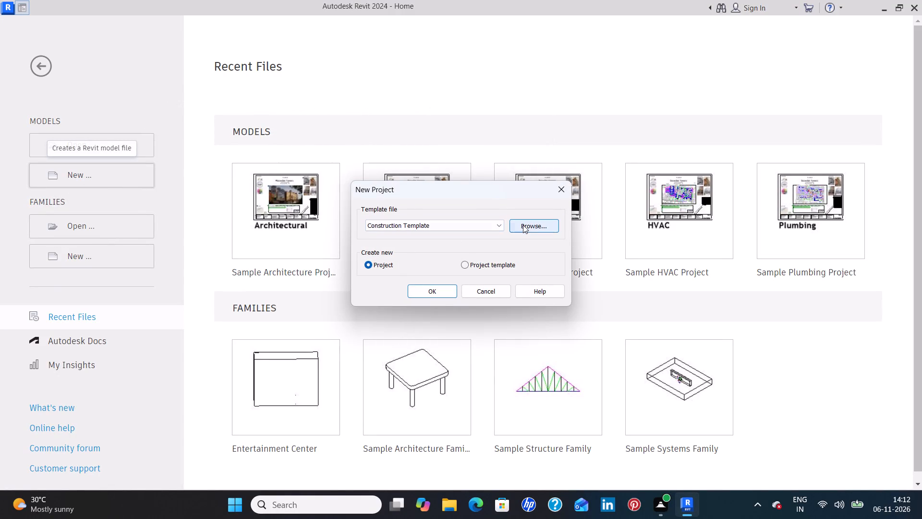
{"action": "left_click", "coordinate": [523, 225]}
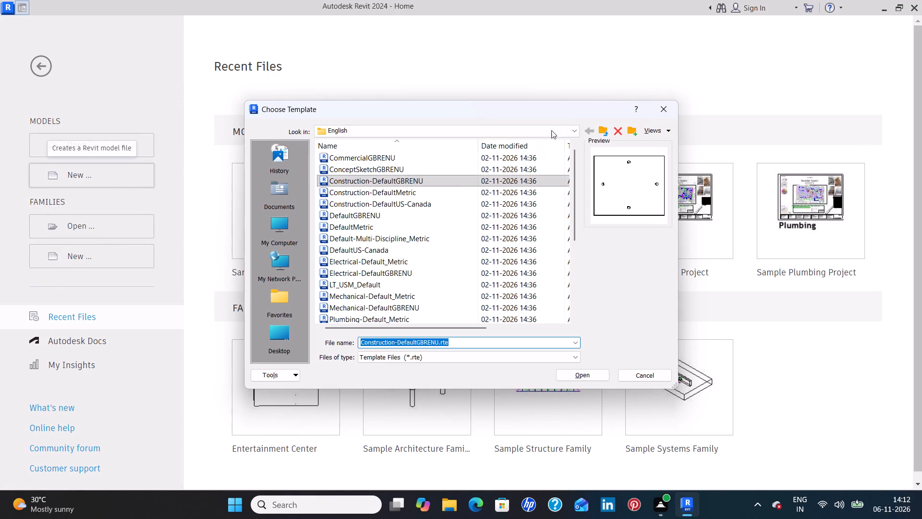
{"action": "left_click", "coordinate": [555, 130]}
{"action": "left_click", "coordinate": [461, 204]}
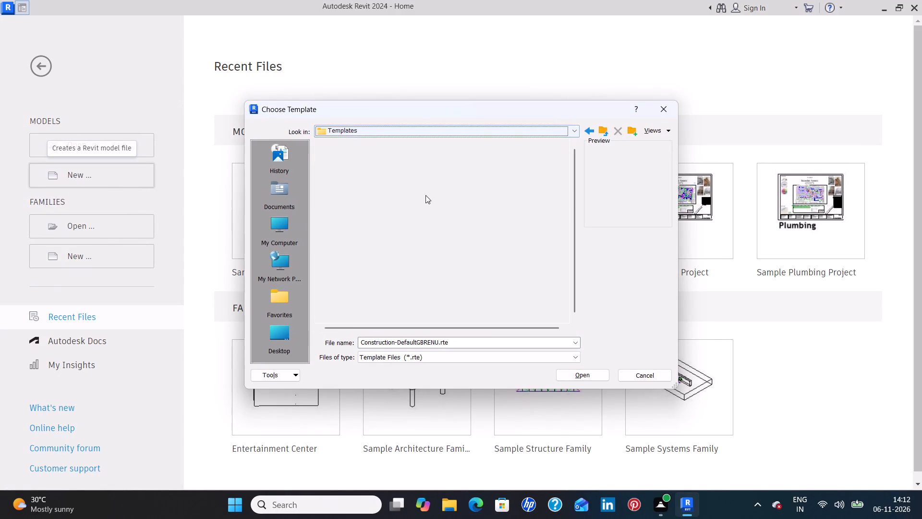
{"action": "double_click", "coordinate": [379, 191]}
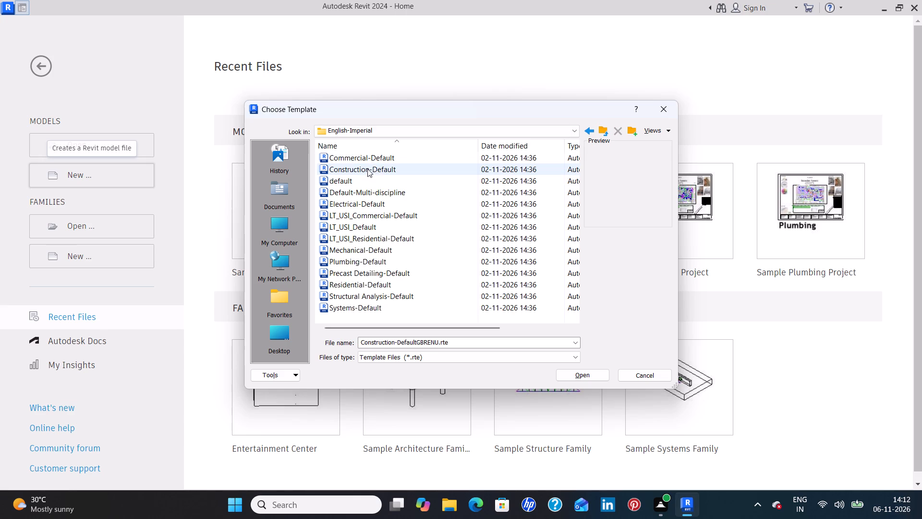
{"action": "left_click", "coordinate": [372, 181]}
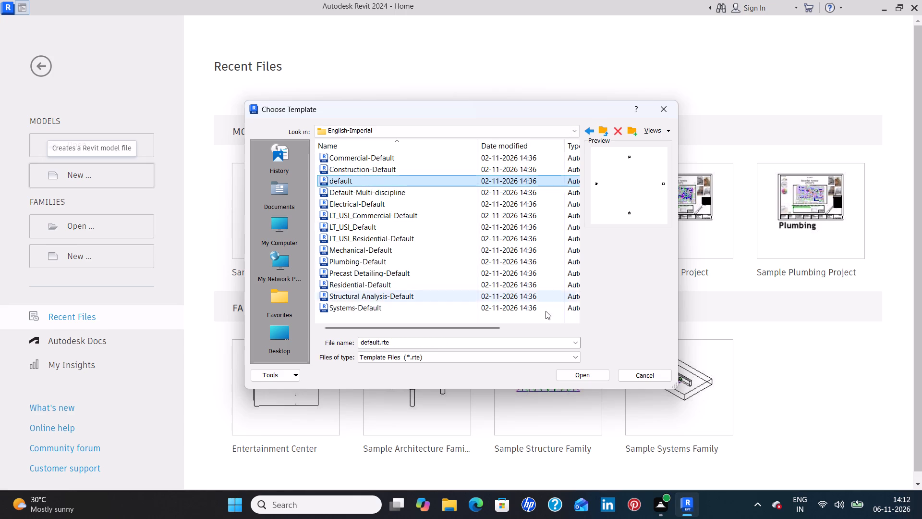
{"action": "left_click", "coordinate": [586, 377]}
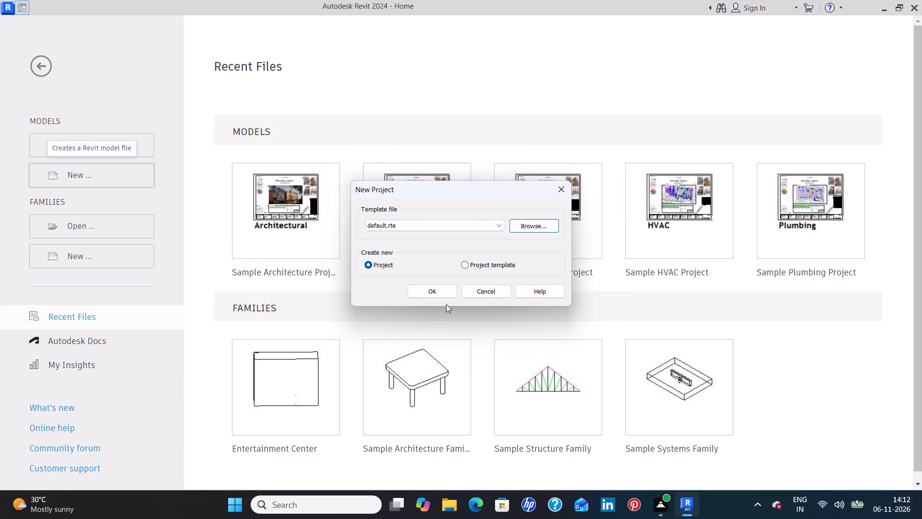
{"action": "left_click", "coordinate": [440, 296]}
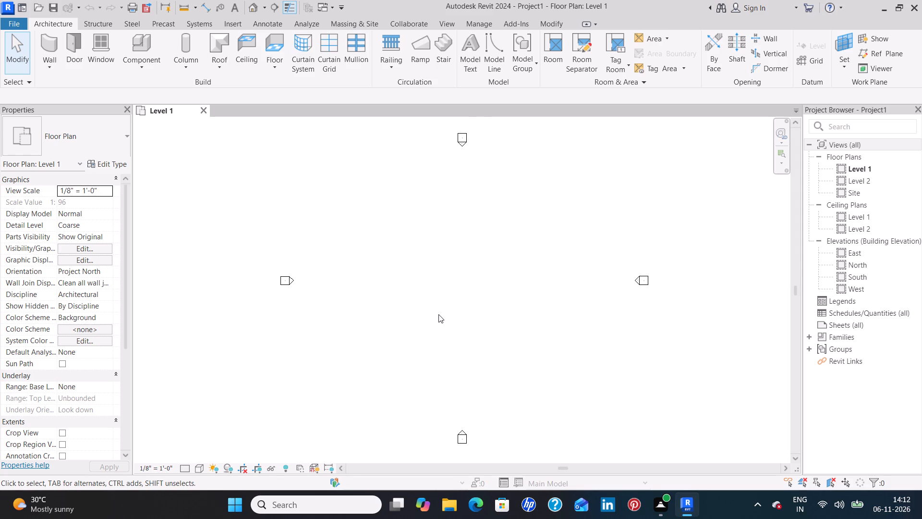
Check the length format in the project units and keep feet and fractional inches.
{"action": "key", "text": "u"}
{"action": "key", "text": "n"}
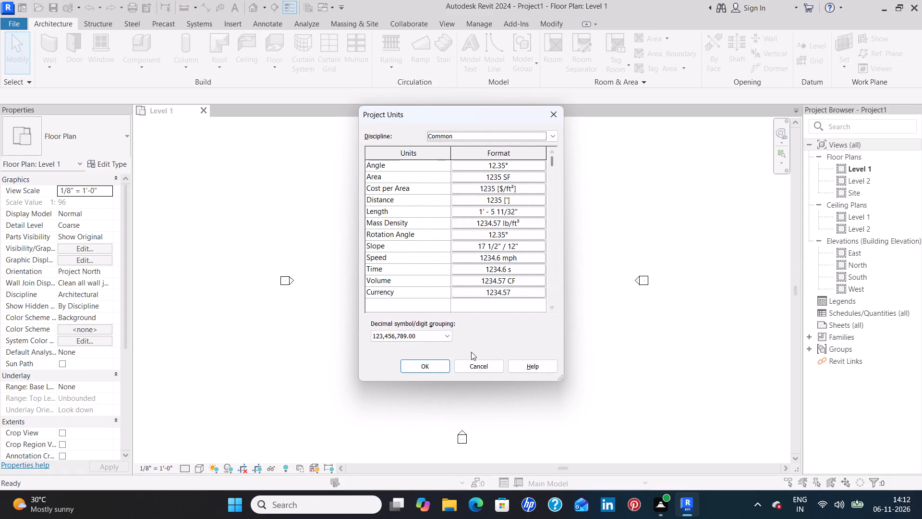
{"action": "left_click", "coordinate": [533, 211]}
{"action": "left_click_drag", "start_coordinate": [461, 332], "coordinate": [462, 337]}
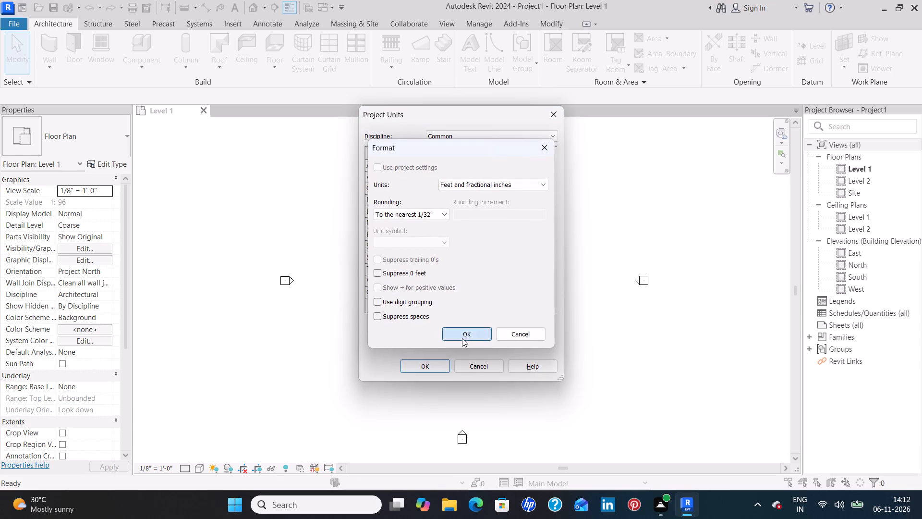
{"action": "left_click", "coordinate": [411, 368]}
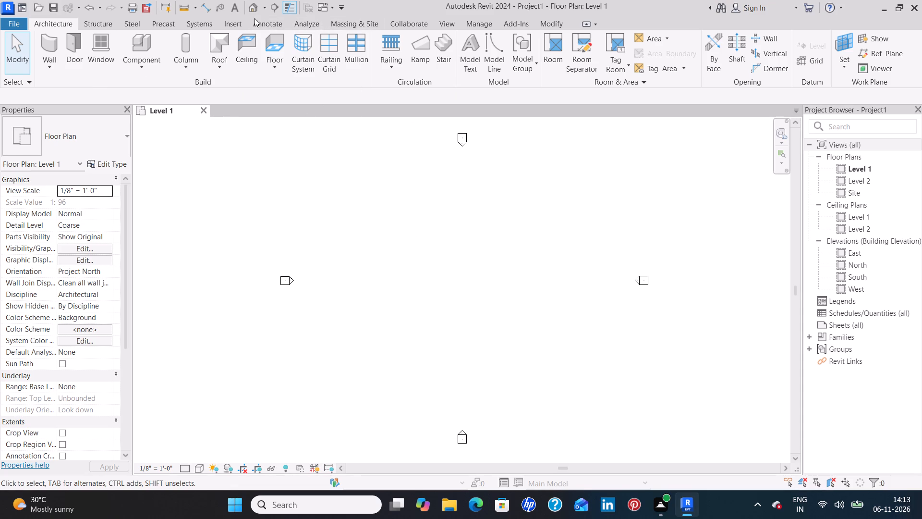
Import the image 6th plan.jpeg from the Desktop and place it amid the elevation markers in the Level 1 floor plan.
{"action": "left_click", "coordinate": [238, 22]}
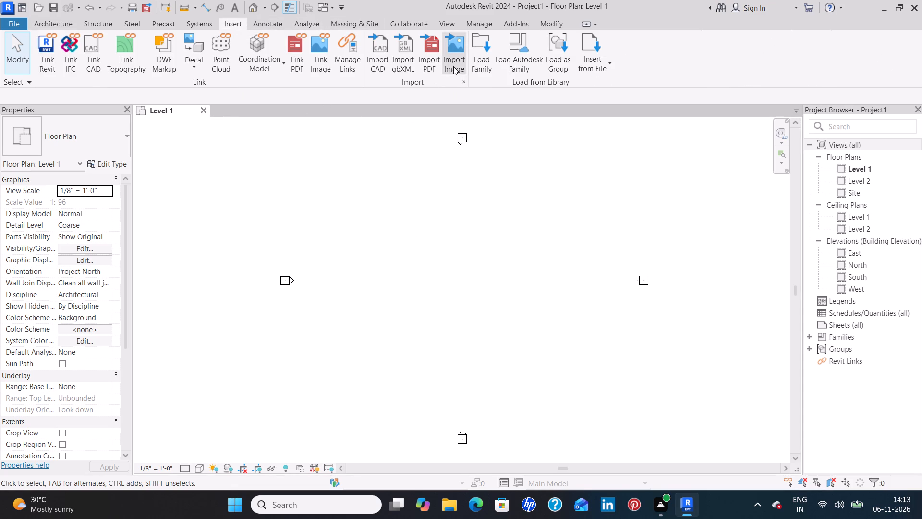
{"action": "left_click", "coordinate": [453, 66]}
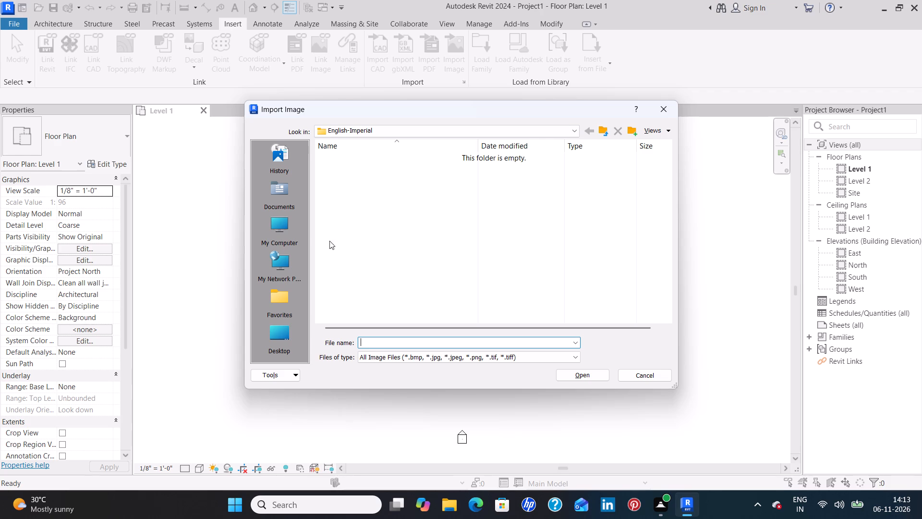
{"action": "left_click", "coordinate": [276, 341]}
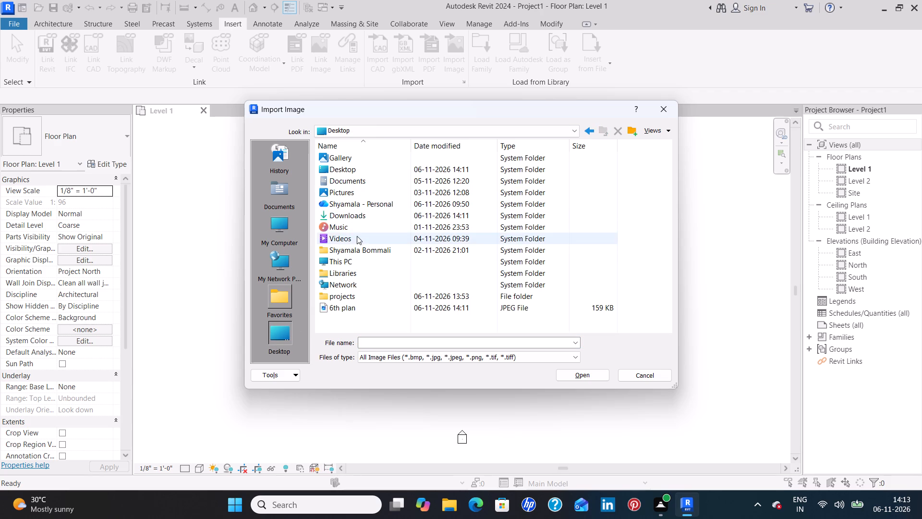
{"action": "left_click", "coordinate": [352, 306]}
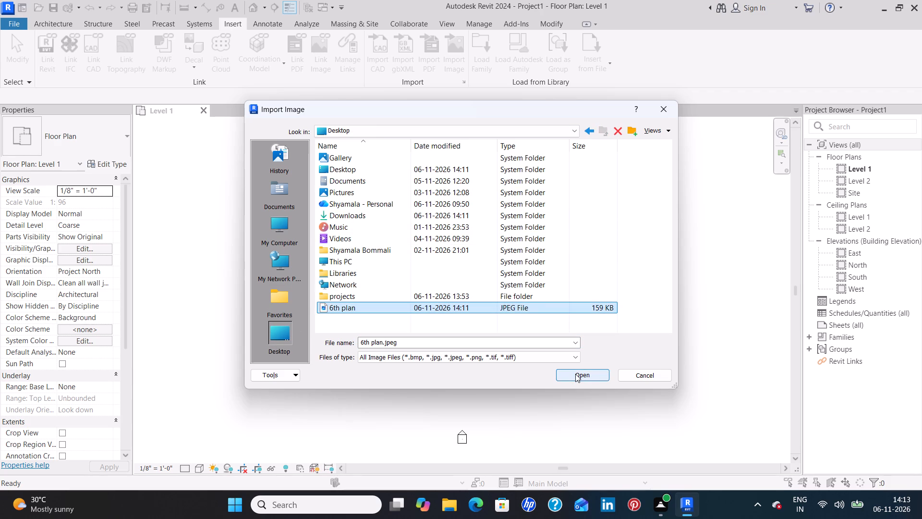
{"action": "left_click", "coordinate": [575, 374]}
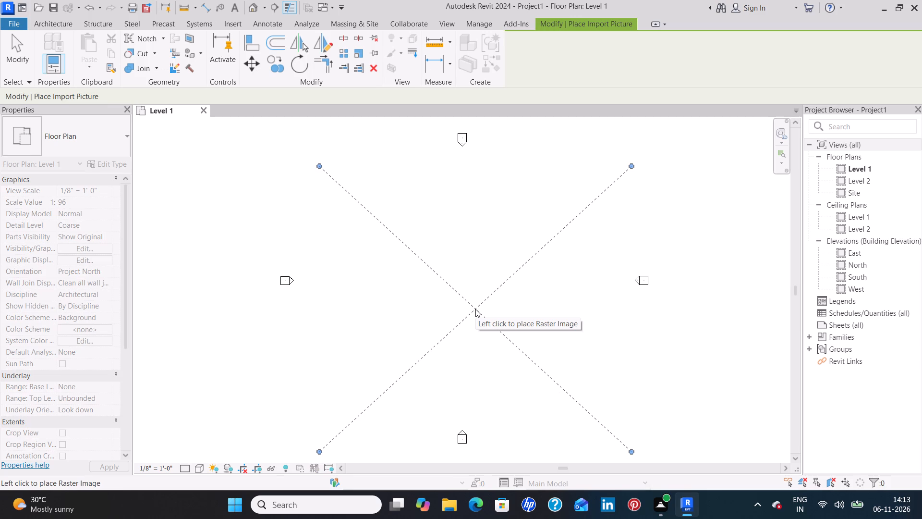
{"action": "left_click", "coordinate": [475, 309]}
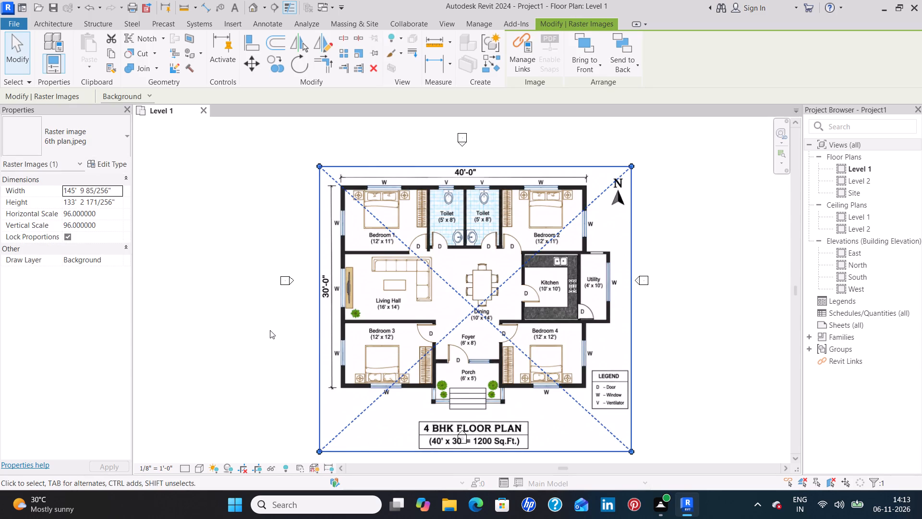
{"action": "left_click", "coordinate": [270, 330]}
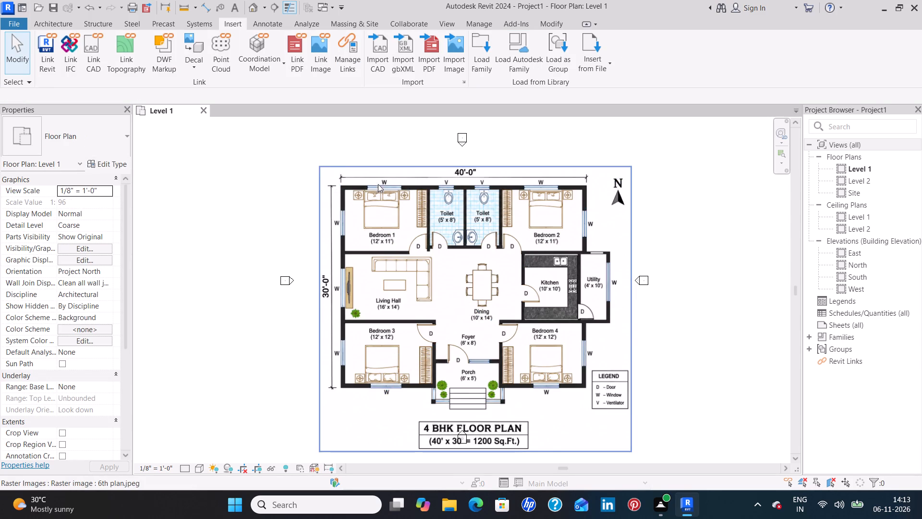
Measure the thickness of Bedroom 1's north wall between the window and the toilet on the plan image.
{"action": "scroll", "coordinate": [376, 186], "scroll_direction": "up", "scroll_amount": 14}
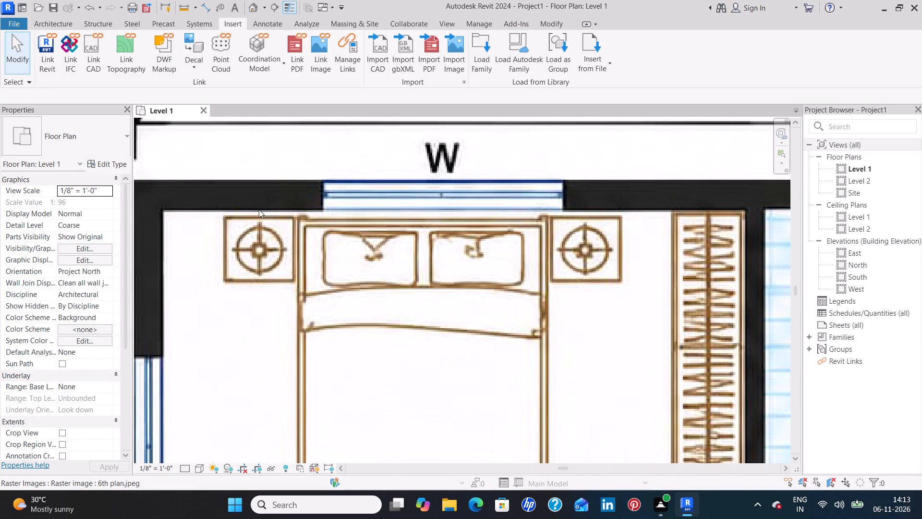
{"action": "scroll", "coordinate": [259, 207], "scroll_direction": "down", "scroll_amount": 15}
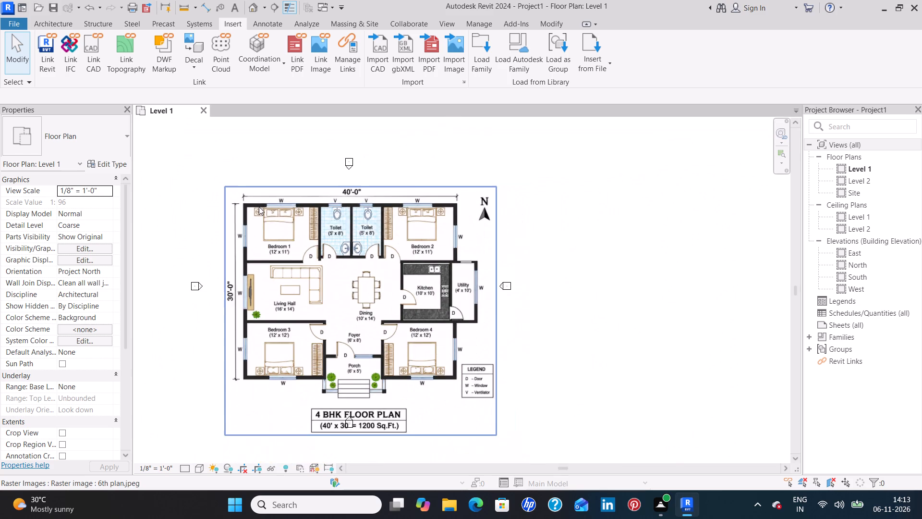
{"action": "scroll", "coordinate": [297, 216], "scroll_direction": "up", "scroll_amount": 7}
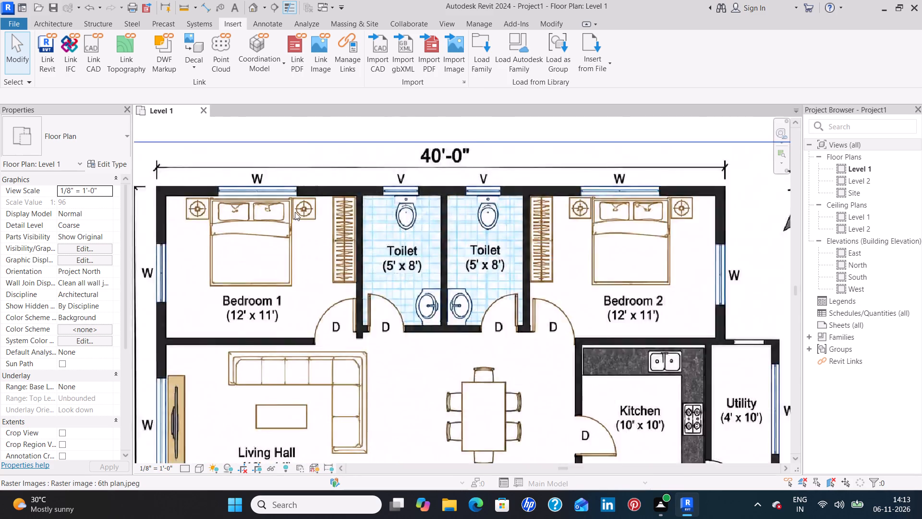
{"action": "scroll", "coordinate": [295, 212], "scroll_direction": "up", "scroll_amount": 7}
{"action": "middle_click_drag", "start_coordinate": [295, 212], "coordinate": [327, 359]}
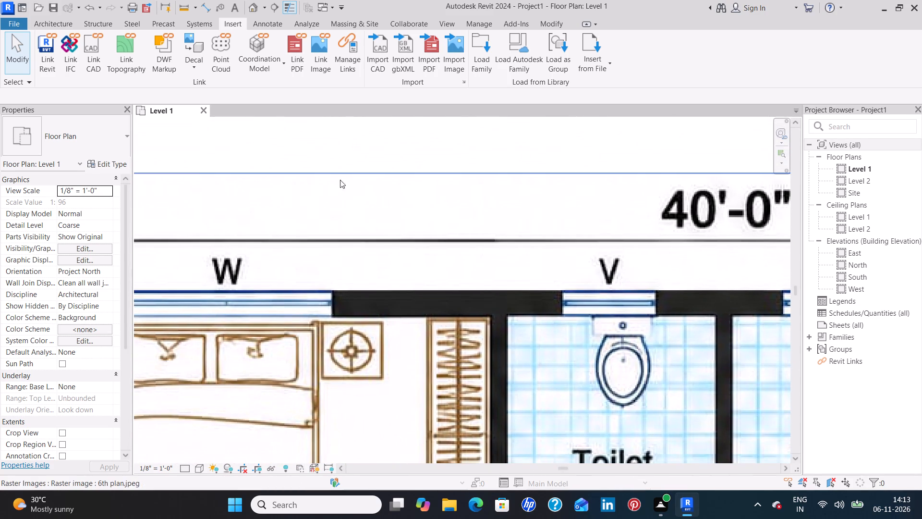
{"action": "left_click", "coordinate": [185, 7]}
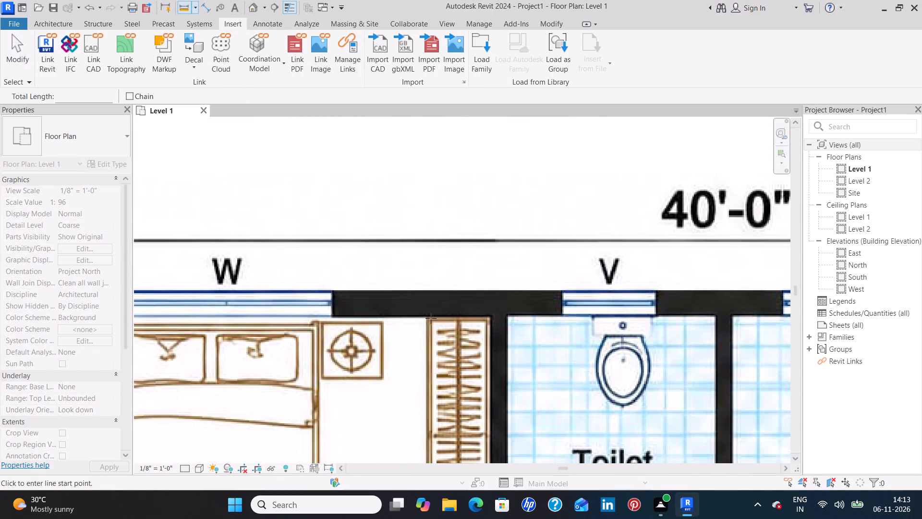
{"action": "scroll", "coordinate": [406, 313], "scroll_direction": "up", "scroll_amount": 7}
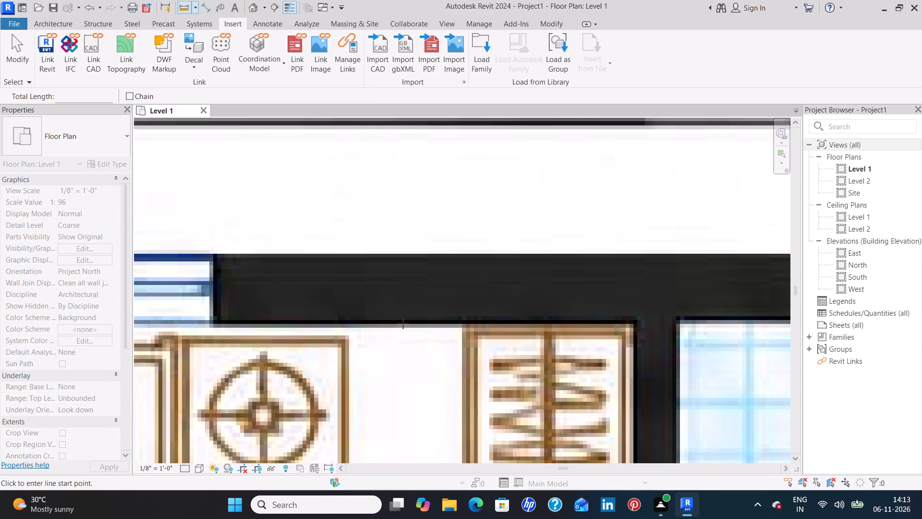
{"action": "left_click", "coordinate": [403, 323]}
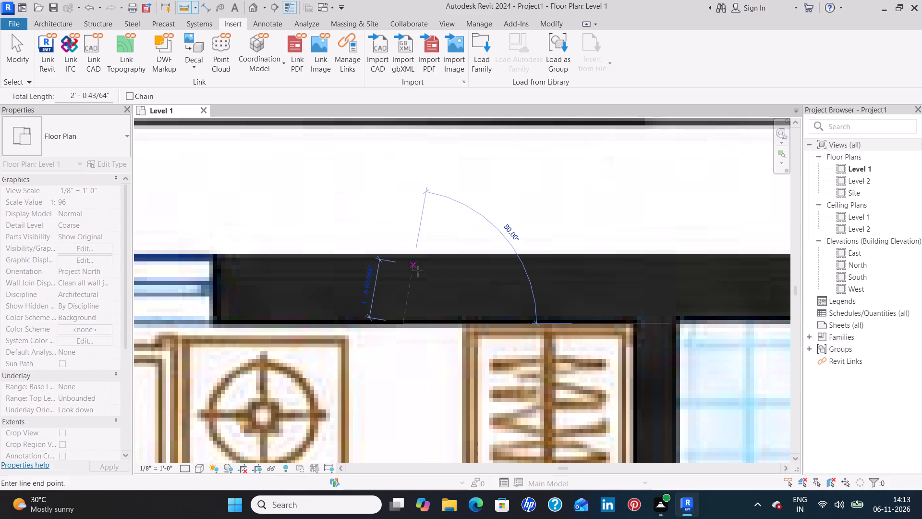
{"action": "key", "text": "Escape"}
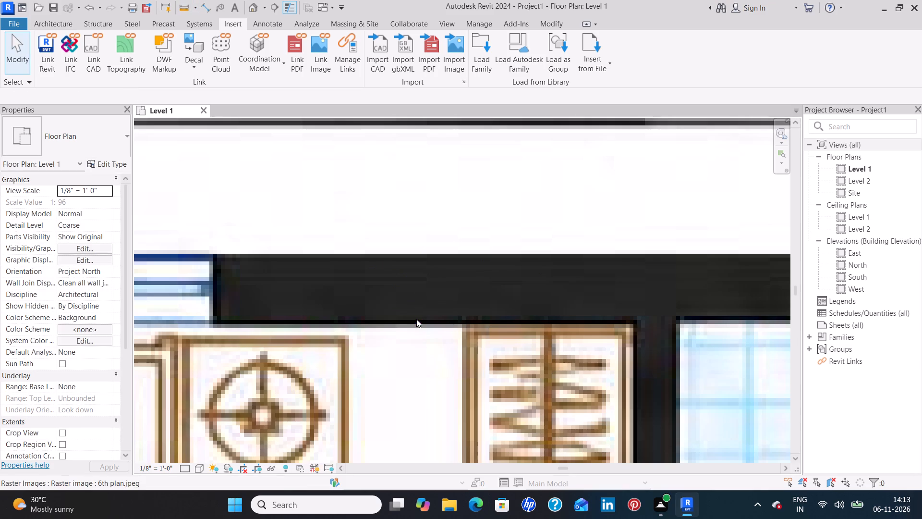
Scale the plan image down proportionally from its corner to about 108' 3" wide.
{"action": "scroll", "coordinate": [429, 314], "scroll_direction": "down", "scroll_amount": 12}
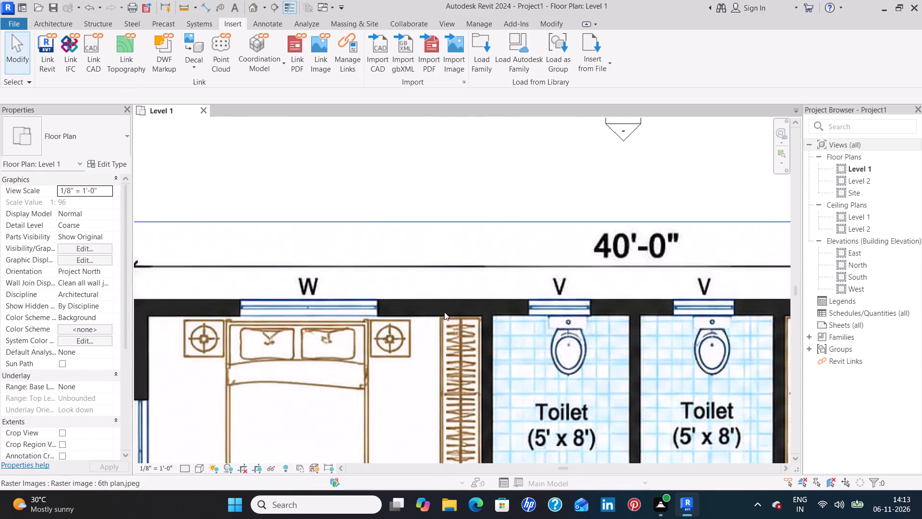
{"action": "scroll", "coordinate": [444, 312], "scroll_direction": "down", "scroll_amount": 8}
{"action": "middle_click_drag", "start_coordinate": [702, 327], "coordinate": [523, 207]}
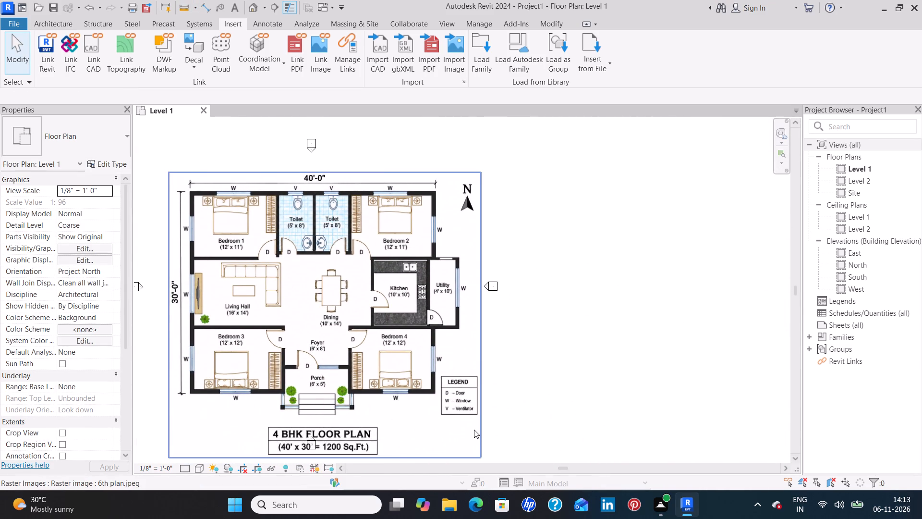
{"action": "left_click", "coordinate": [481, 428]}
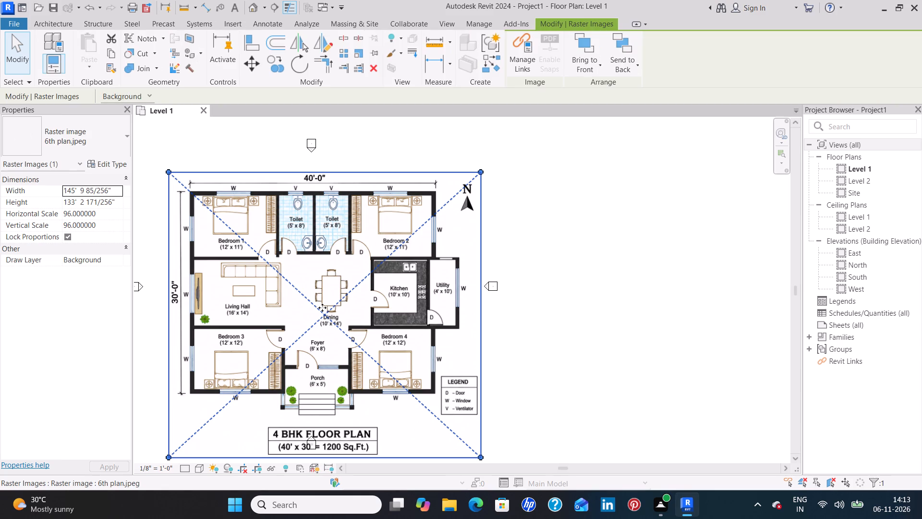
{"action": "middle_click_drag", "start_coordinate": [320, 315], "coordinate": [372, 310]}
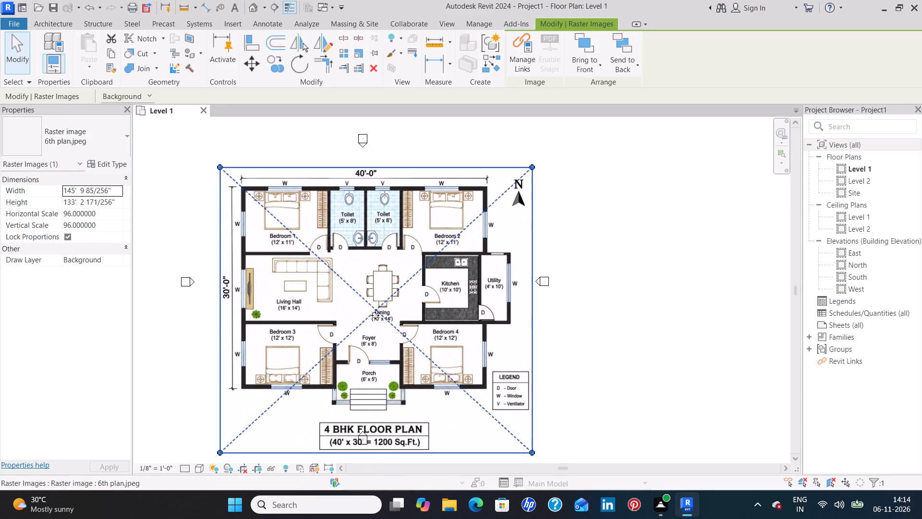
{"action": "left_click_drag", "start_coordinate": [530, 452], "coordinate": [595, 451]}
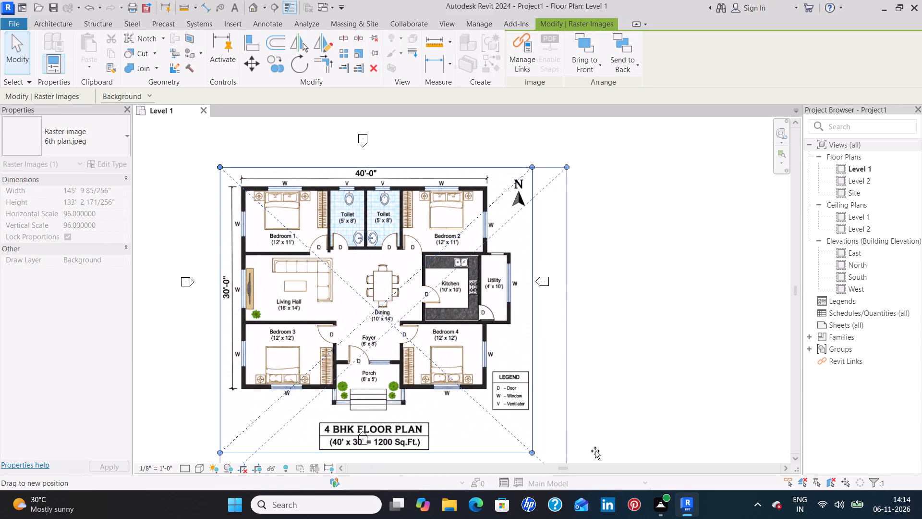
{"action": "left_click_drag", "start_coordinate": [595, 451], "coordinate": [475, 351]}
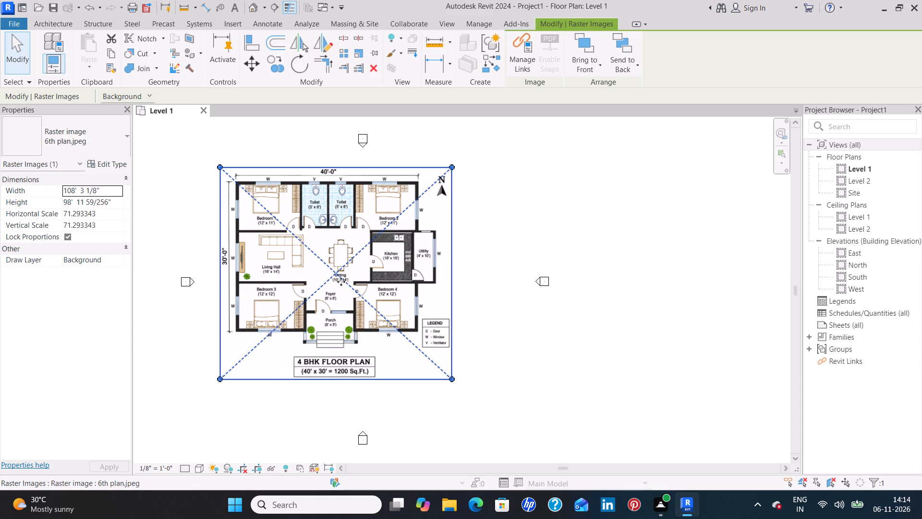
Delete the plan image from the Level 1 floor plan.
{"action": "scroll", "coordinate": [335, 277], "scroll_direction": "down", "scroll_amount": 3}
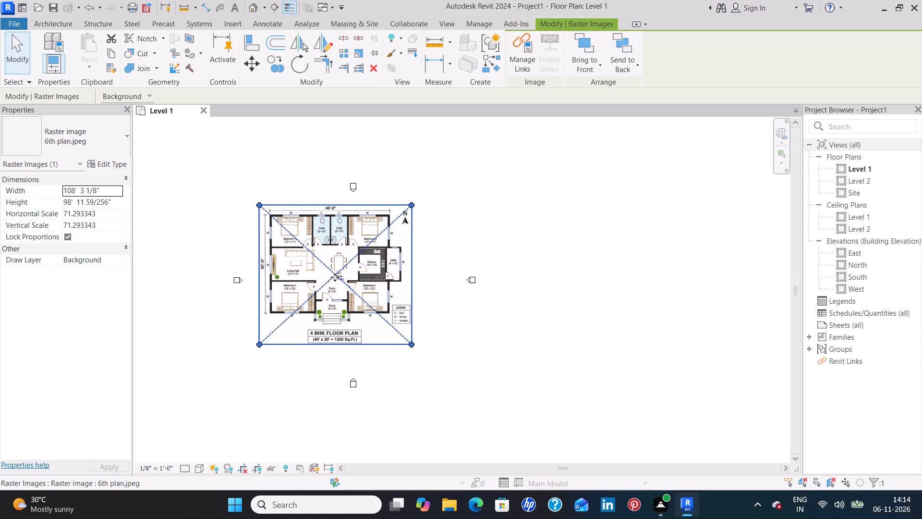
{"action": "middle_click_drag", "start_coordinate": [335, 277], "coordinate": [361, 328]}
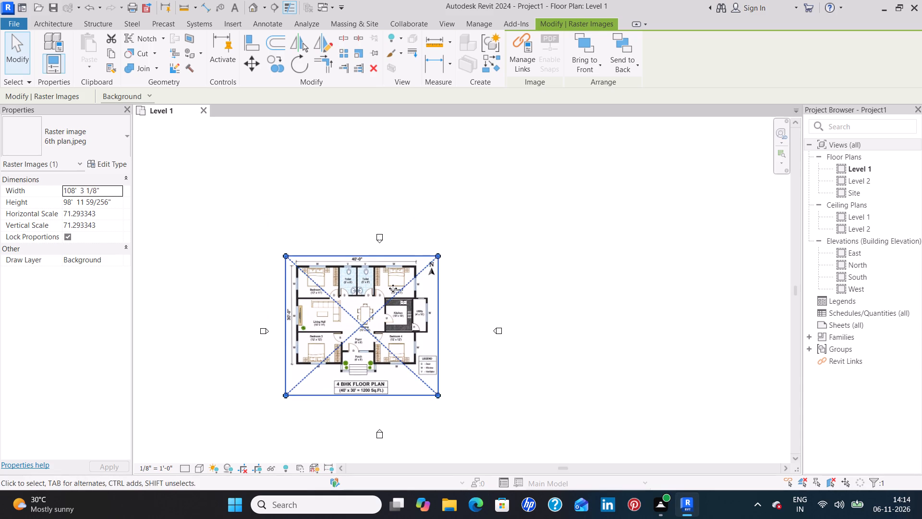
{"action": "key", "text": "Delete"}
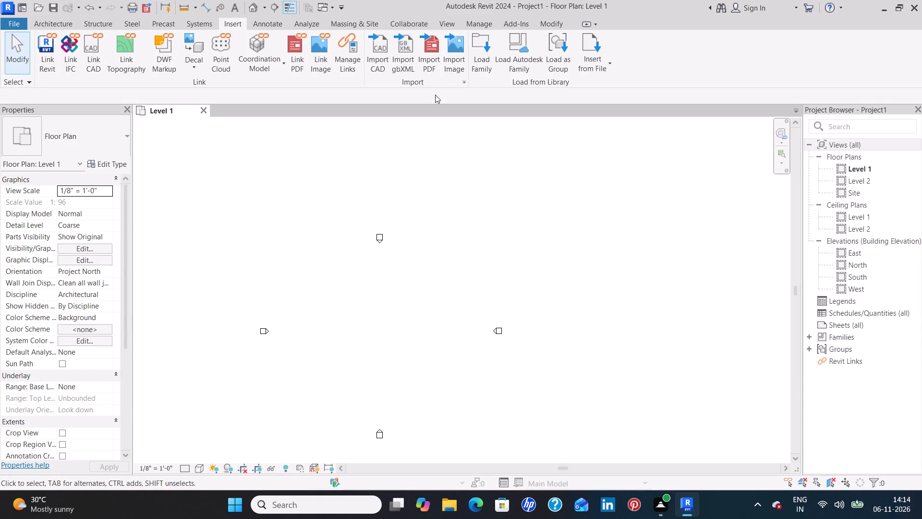
Import the image 6th plan.jpeg from the Desktop and place it east of the elevation markers in the Level 1 floor plan.
{"action": "left_click", "coordinate": [452, 56]}
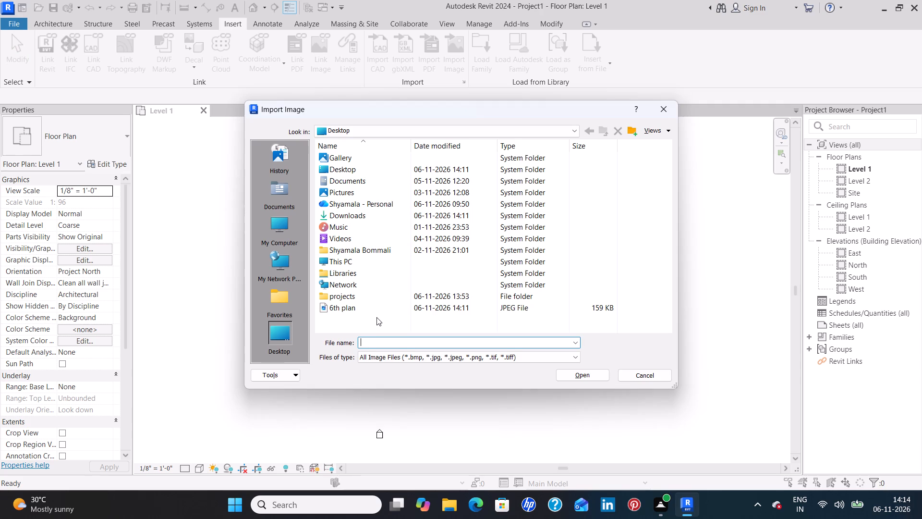
{"action": "left_click", "coordinate": [376, 313]}
{"action": "left_click", "coordinate": [584, 376]}
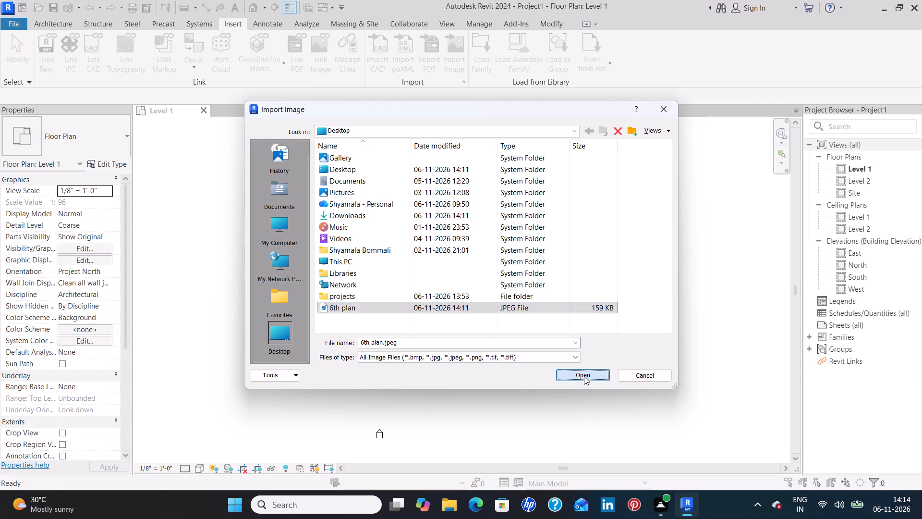
{"action": "scroll", "coordinate": [635, 311], "scroll_direction": "down", "scroll_amount": 2}
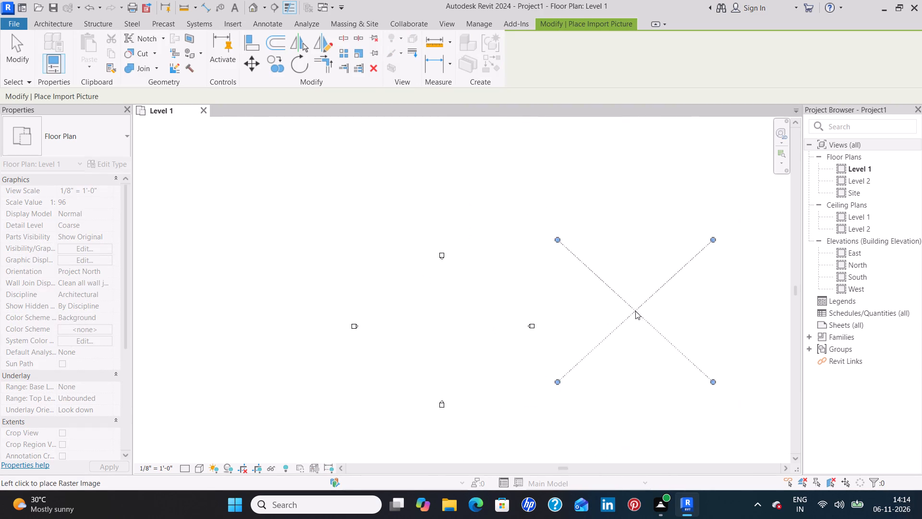
{"action": "left_click", "coordinate": [676, 334]}
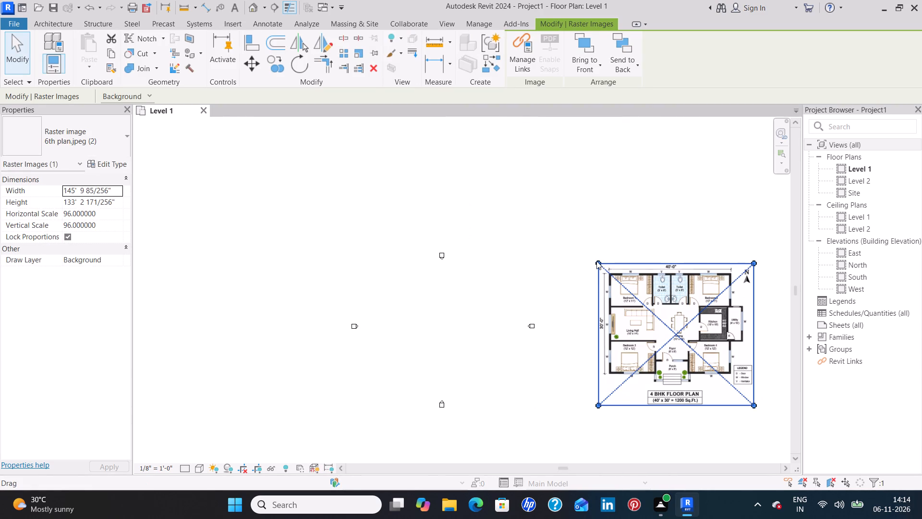
Scale the plan image down proportionally from its northwest corner to about 115' 11" wide.
{"action": "left_click_drag", "start_coordinate": [596, 261], "coordinate": [627, 292]}
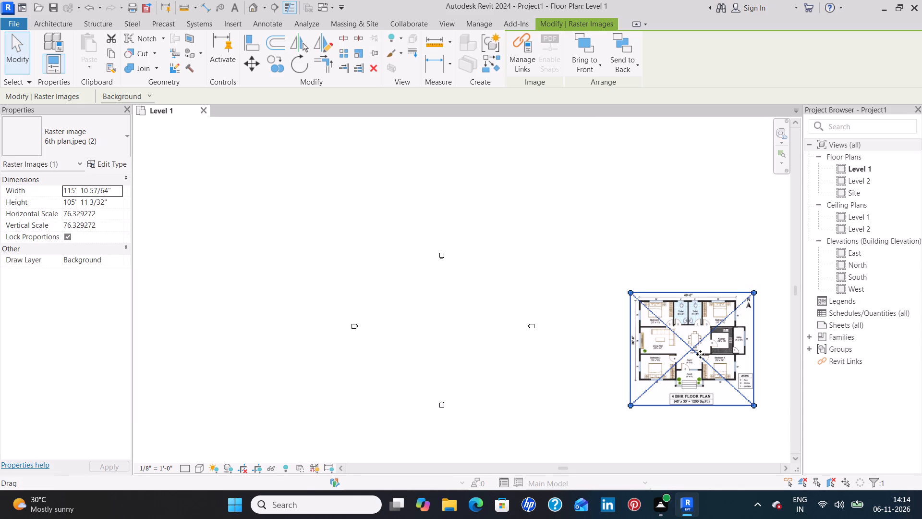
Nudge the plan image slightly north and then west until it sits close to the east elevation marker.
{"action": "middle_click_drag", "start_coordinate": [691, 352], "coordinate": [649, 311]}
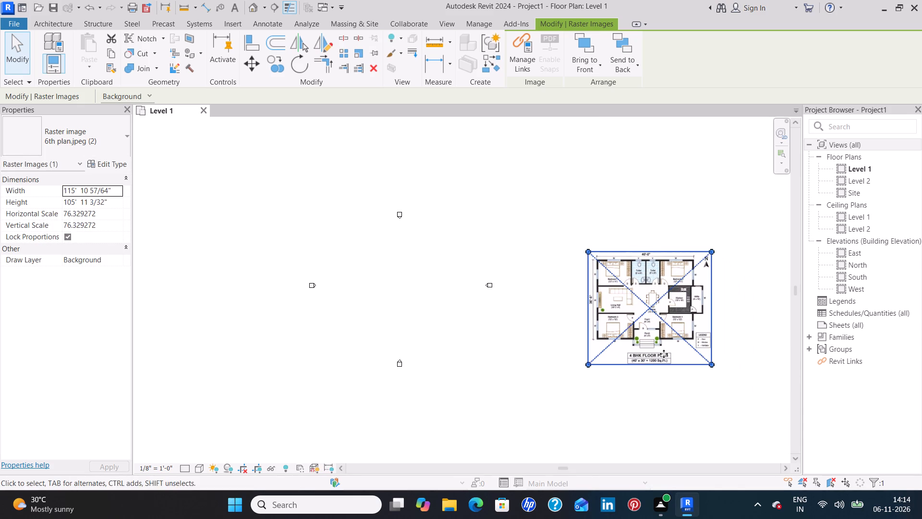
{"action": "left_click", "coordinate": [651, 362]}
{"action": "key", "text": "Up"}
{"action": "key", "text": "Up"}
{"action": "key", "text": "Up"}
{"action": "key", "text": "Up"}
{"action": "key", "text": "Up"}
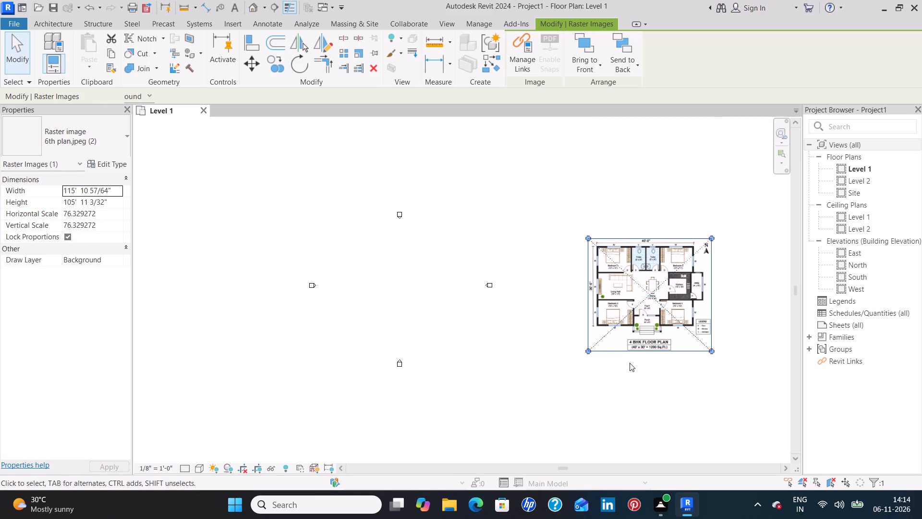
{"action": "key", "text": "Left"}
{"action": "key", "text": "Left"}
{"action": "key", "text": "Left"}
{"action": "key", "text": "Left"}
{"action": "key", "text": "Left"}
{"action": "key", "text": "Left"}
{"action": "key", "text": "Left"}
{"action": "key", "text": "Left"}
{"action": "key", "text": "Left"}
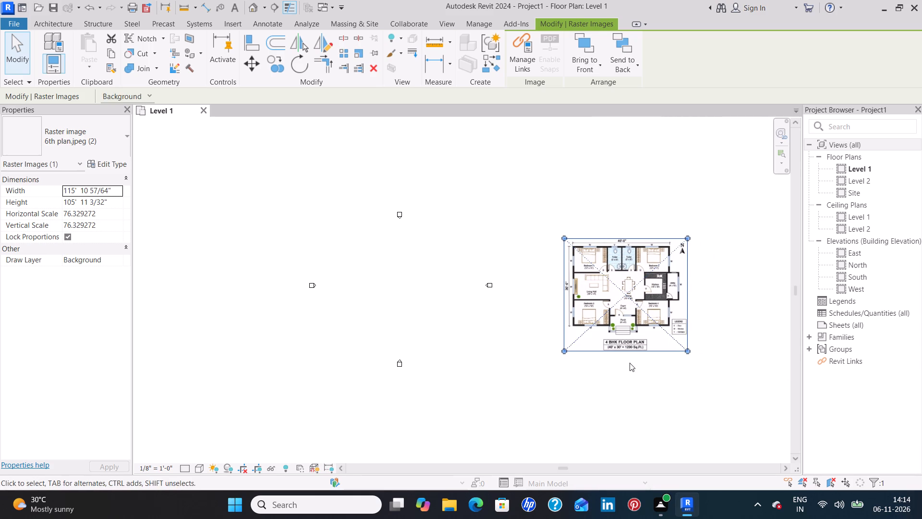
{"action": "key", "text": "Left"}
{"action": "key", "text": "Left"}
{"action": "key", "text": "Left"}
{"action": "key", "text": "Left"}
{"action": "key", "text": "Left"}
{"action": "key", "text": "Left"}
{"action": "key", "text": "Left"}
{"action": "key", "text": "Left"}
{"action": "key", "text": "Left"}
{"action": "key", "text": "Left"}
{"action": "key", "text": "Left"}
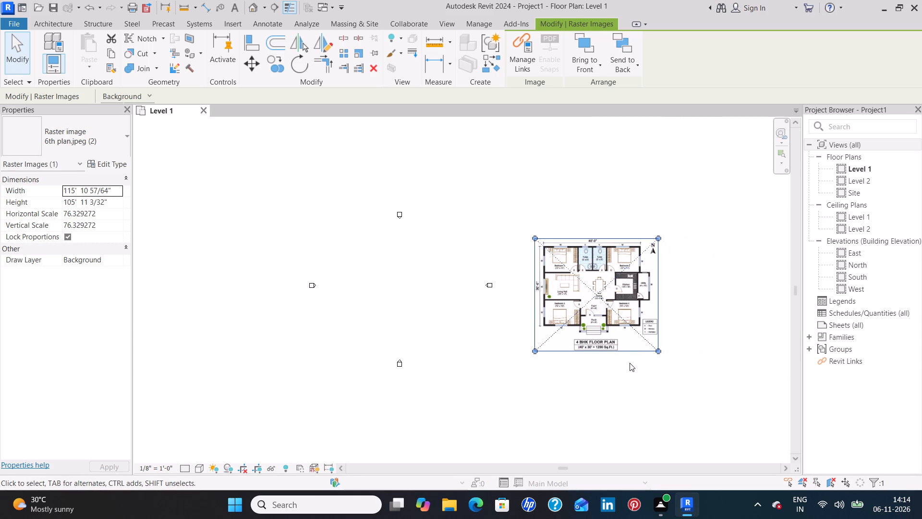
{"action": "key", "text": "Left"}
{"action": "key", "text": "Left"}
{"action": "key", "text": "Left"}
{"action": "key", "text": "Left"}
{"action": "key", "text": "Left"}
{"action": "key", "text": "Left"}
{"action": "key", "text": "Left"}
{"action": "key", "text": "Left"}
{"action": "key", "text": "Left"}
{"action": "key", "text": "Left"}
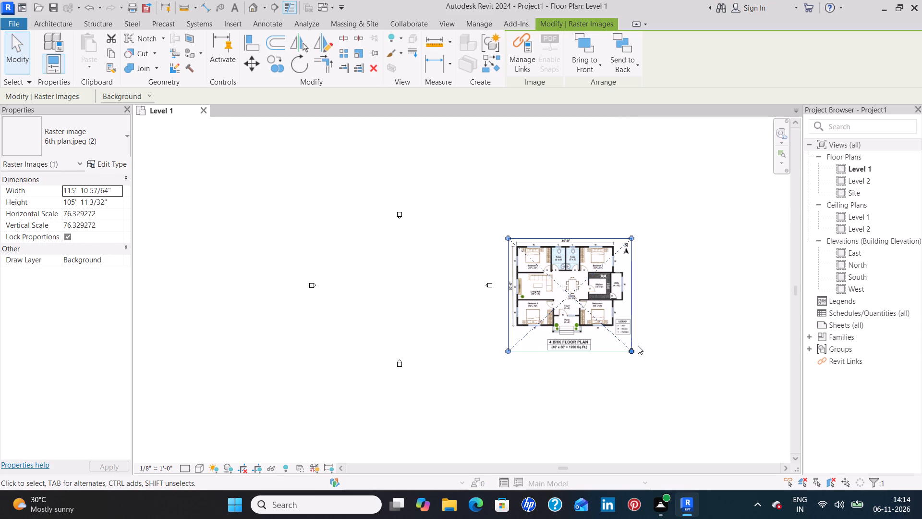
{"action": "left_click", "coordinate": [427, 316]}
Move the plan image across to the west side of the elevation markers, just clear of the west marker.
{"action": "scroll", "coordinate": [410, 305], "scroll_direction": "up", "scroll_amount": 5}
{"action": "scroll", "coordinate": [443, 293], "scroll_direction": "down", "scroll_amount": 1}
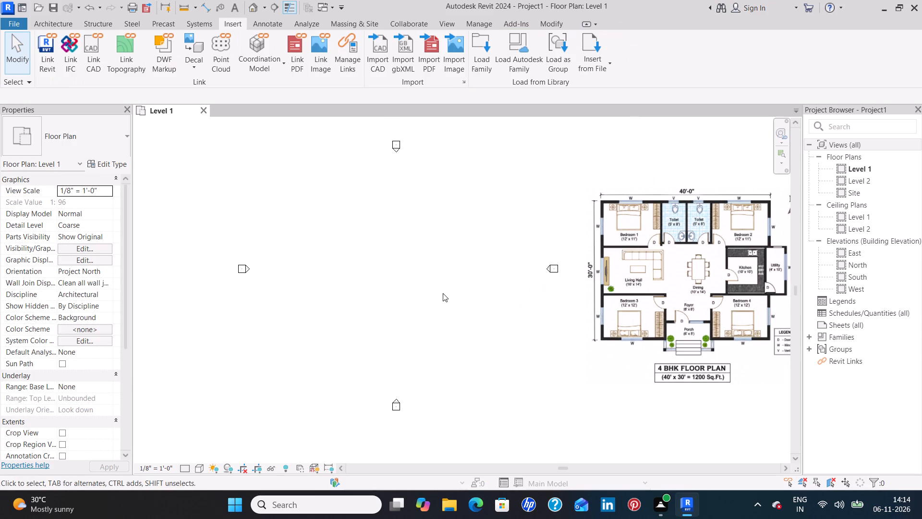
{"action": "scroll", "coordinate": [483, 309], "scroll_direction": "down", "scroll_amount": 5}
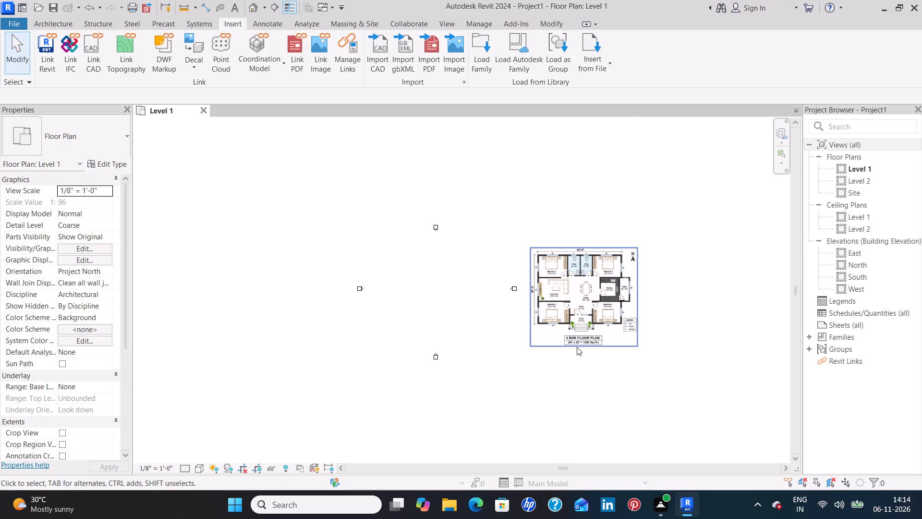
{"action": "left_click", "coordinate": [579, 343]}
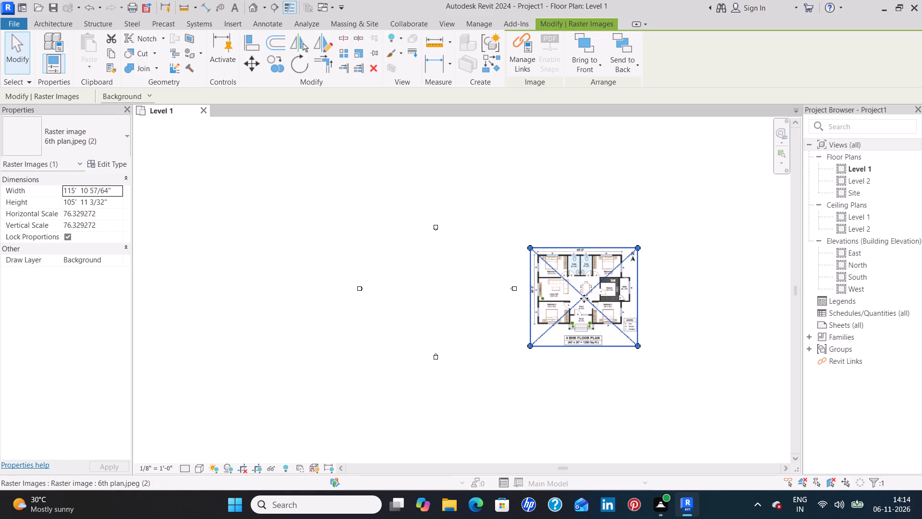
{"action": "left_click_drag", "start_coordinate": [583, 299], "coordinate": [269, 295]}
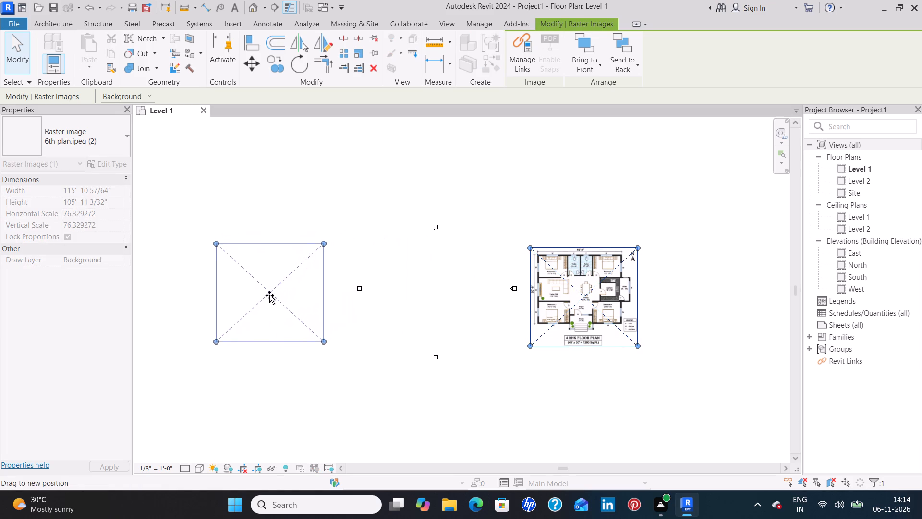
{"action": "left_click_drag", "start_coordinate": [269, 295], "coordinate": [293, 291]}
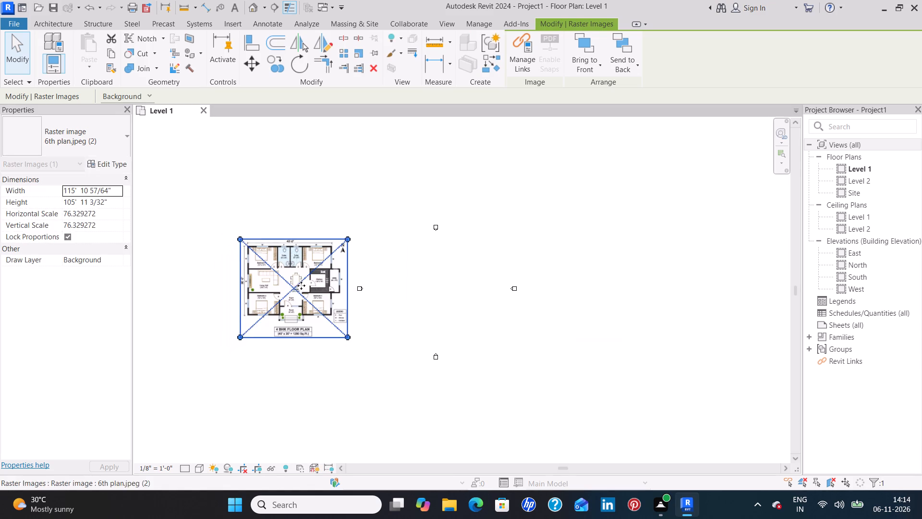
{"action": "scroll", "coordinate": [422, 286], "scroll_direction": "up", "scroll_amount": 4}
{"action": "middle_click_drag", "start_coordinate": [384, 277], "coordinate": [531, 315]}
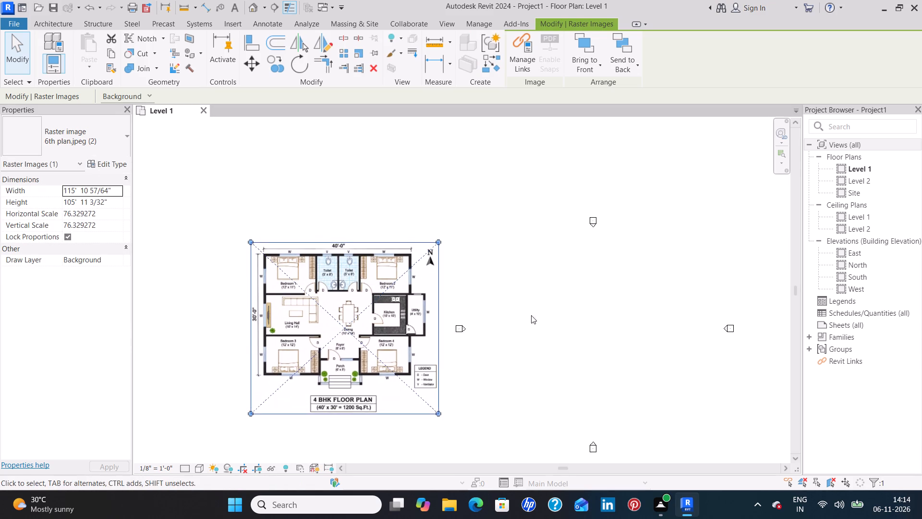
{"action": "scroll", "coordinate": [519, 318], "scroll_direction": "up", "scroll_amount": 3}
{"action": "scroll", "coordinate": [506, 315], "scroll_direction": "down", "scroll_amount": 2}
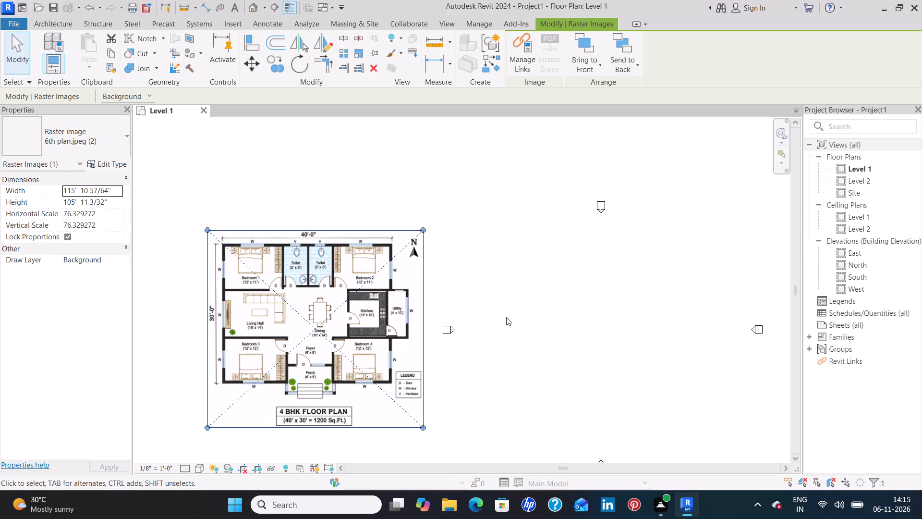
{"action": "left_click", "coordinate": [477, 303]}
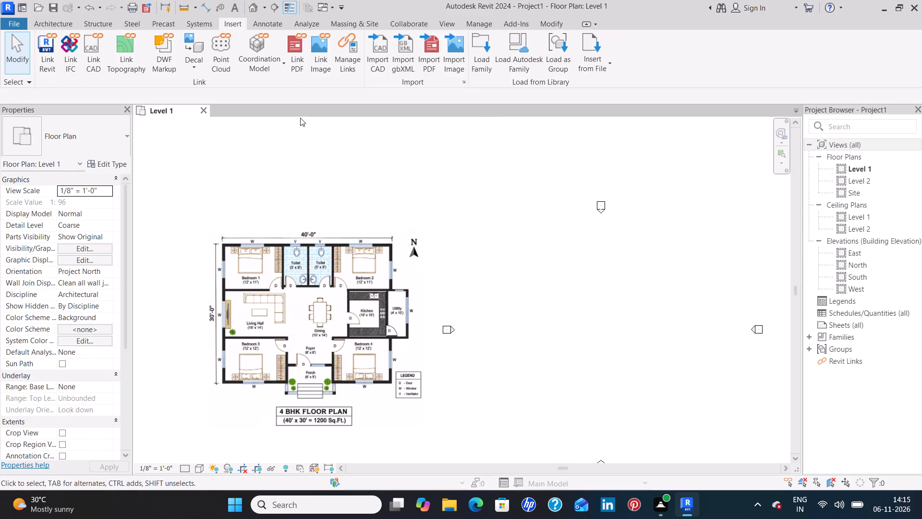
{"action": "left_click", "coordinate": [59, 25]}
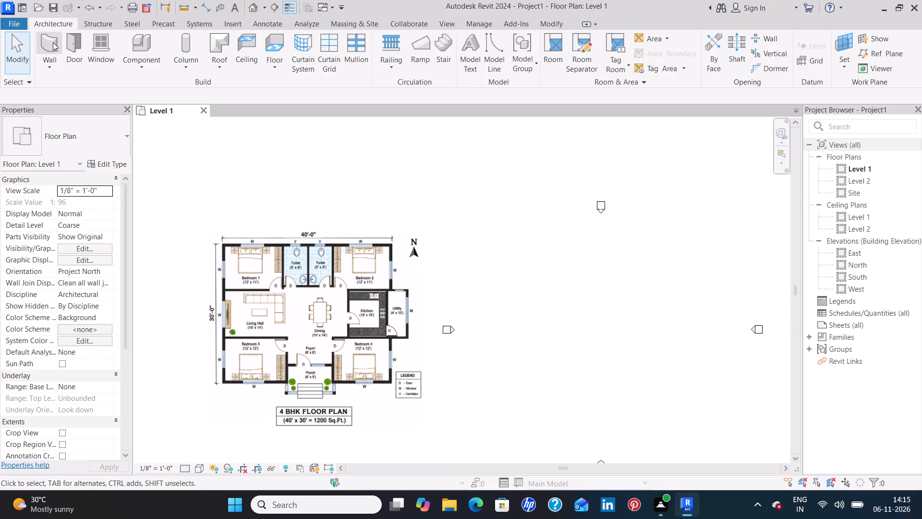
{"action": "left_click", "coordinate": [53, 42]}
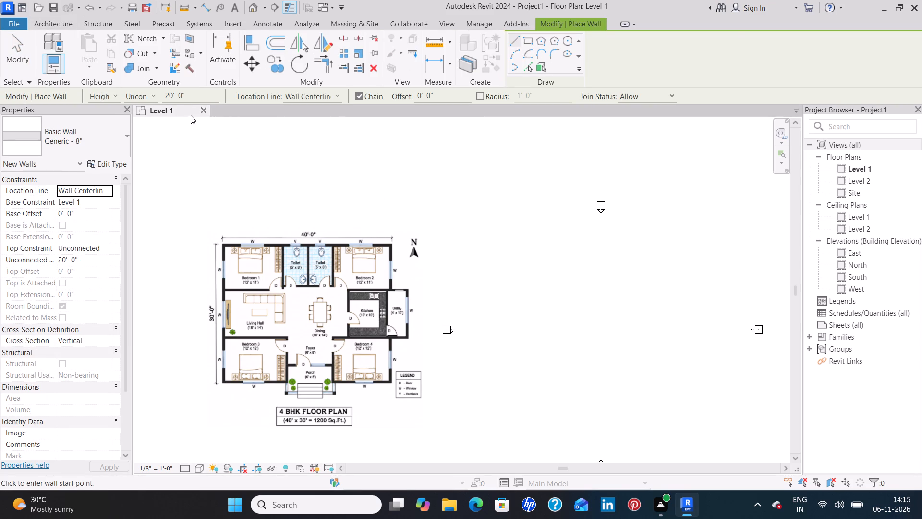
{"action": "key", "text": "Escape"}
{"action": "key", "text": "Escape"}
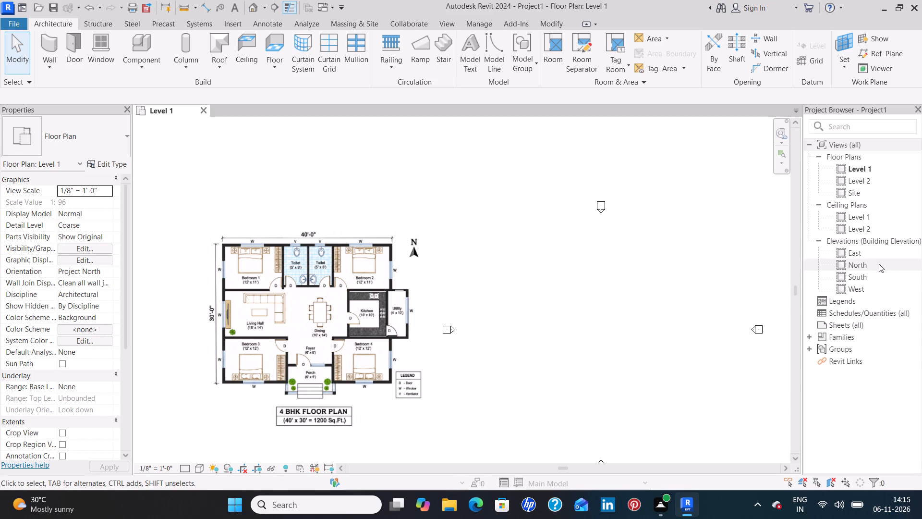
Open the South elevation and delete Level 2 together with its floor and ceiling plan views.
{"action": "left_click", "coordinate": [880, 274]}
{"action": "double_click", "coordinate": [873, 279]}
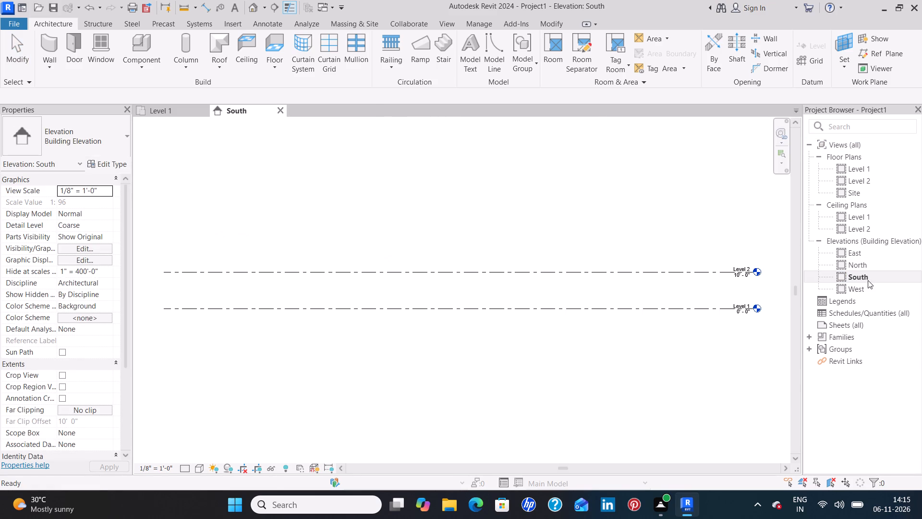
{"action": "left_click", "coordinate": [714, 273]}
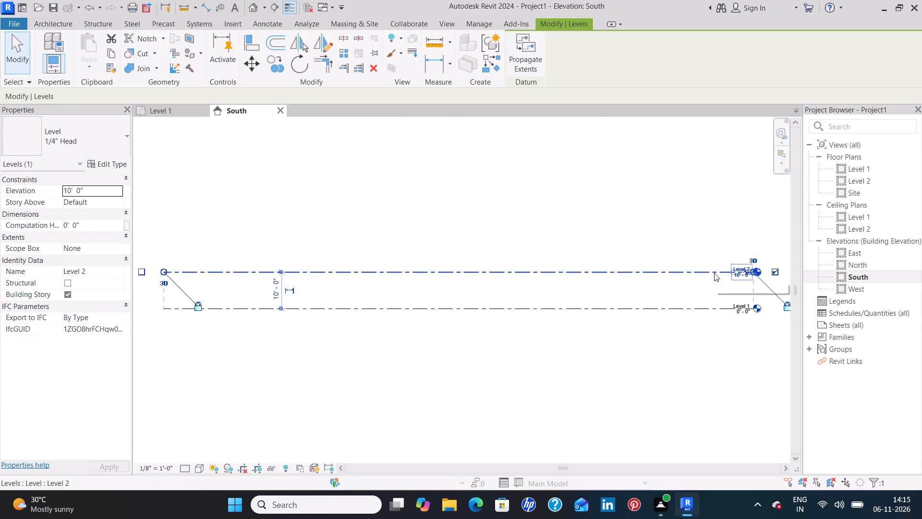
{"action": "key", "text": "Delete"}
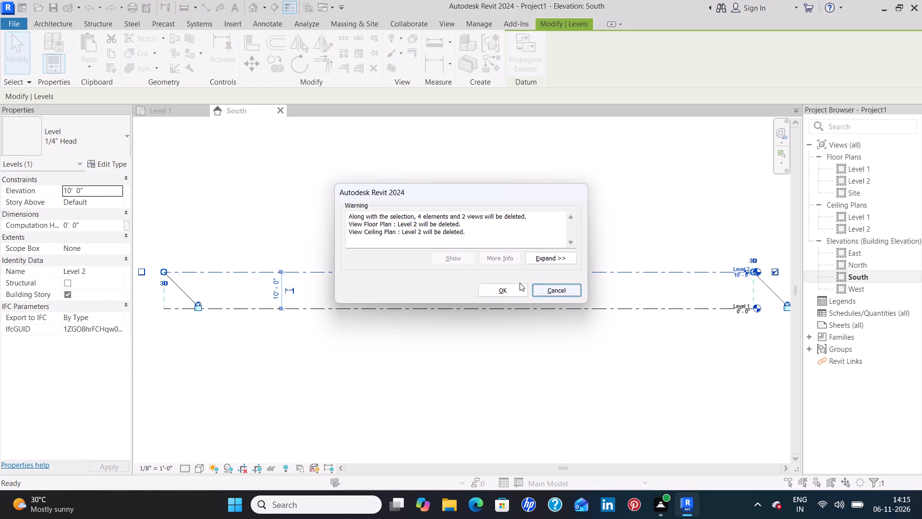
{"action": "left_click", "coordinate": [507, 289]}
Create a new level 2' above Level 1 by picking the Level 1 line with a 2' offset.
{"action": "scroll", "coordinate": [618, 273], "scroll_direction": "down", "scroll_amount": 2}
{"action": "middle_click_drag", "start_coordinate": [620, 272], "coordinate": [571, 335]}
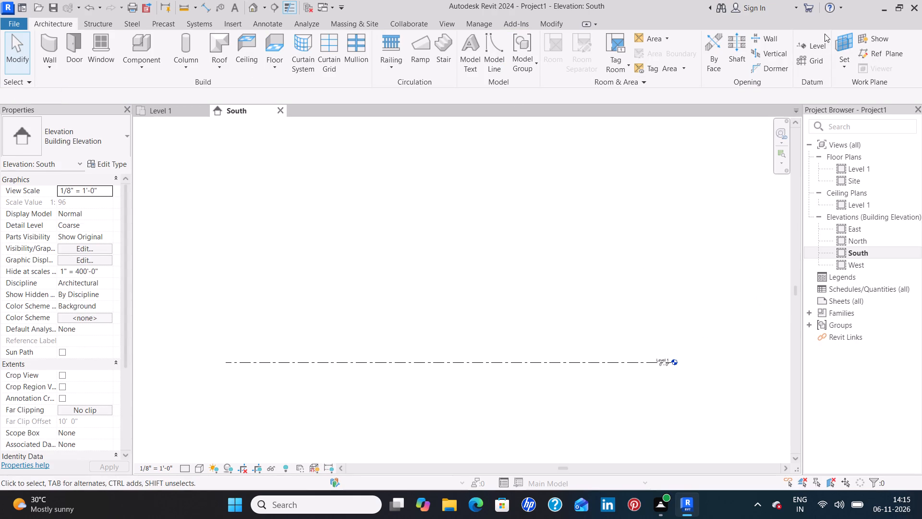
{"action": "left_click", "coordinate": [818, 46]}
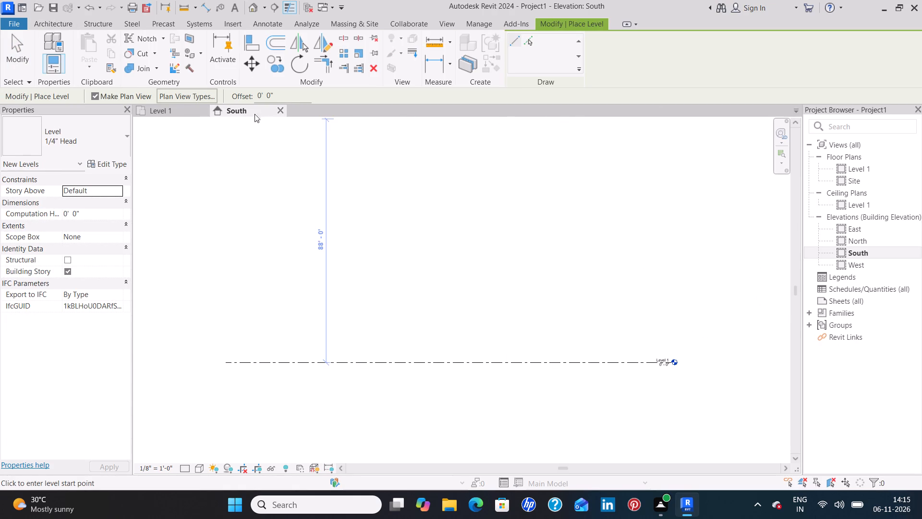
{"action": "left_click", "coordinate": [284, 99]}
{"action": "key", "text": "BackSpace"}
{"action": "key", "text": "BackSpace"}
{"action": "key", "text": "BackSpace"}
{"action": "key", "text": "BackSpace"}
{"action": "key", "text": "BackSpace"}
{"action": "key", "text": "BackSpace"}
{"action": "key", "text": "BackSpace"}
{"action": "type", "text": "2'"}
{"action": "key", "text": "Return"}
{"action": "left_click", "coordinate": [528, 41]}
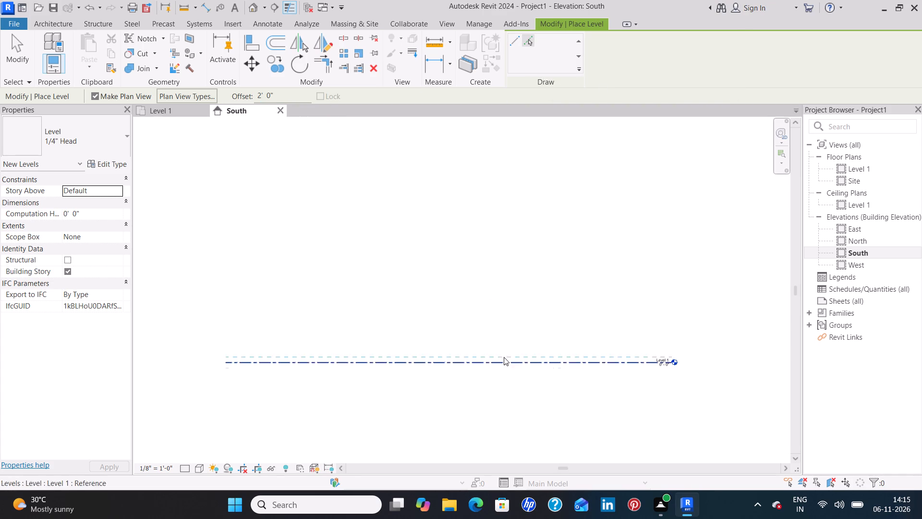
{"action": "left_click", "coordinate": [504, 360]}
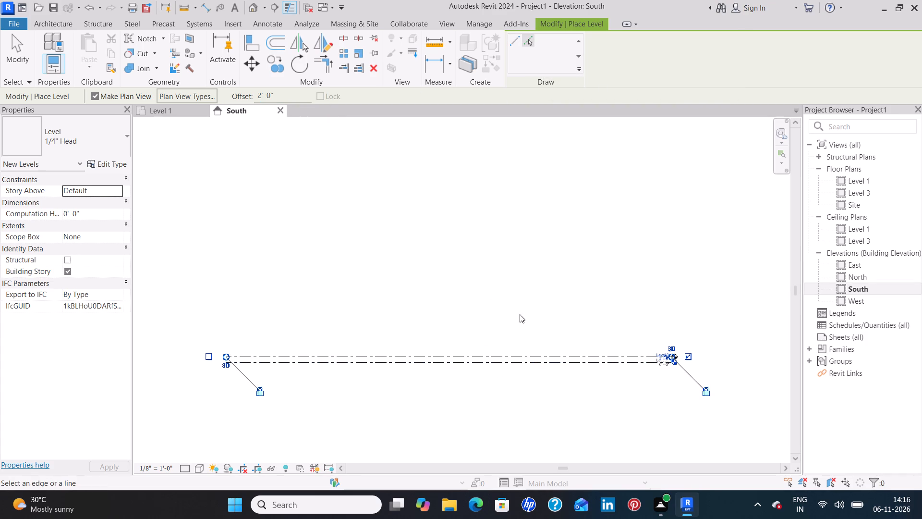
Create a level 4' below Level 1 by picking the Level 1 line with a 4' offset.
{"action": "left_click", "coordinate": [282, 94]}
{"action": "key", "text": "BackSpace"}
{"action": "key", "text": "BackSpace"}
{"action": "key", "text": "BackSpace"}
{"action": "key", "text": "BackSpace"}
{"action": "key", "text": "BackSpace"}
{"action": "key", "text": "BackSpace"}
{"action": "type", "text": "4'"}
{"action": "key", "text": "Return"}
{"action": "left_click", "coordinate": [515, 363]}
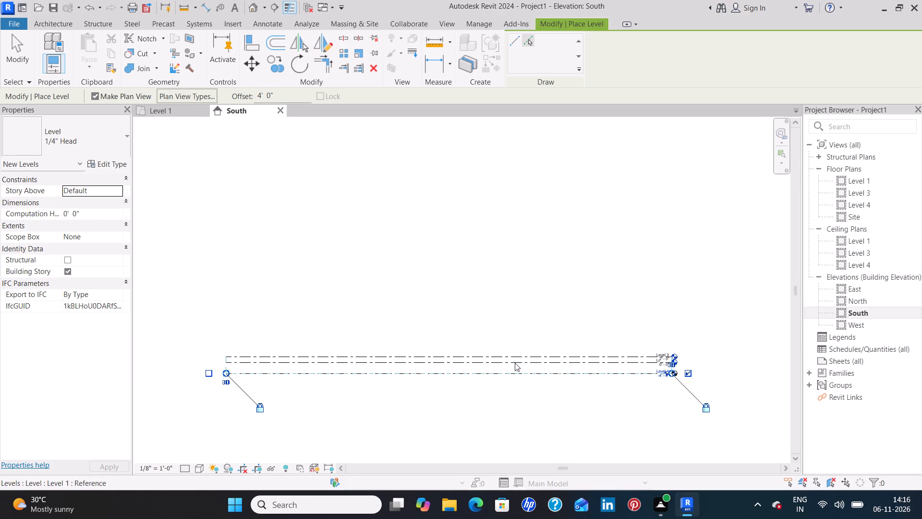
Stack four more levels above Level 3 at 10' 6" spacing, offsetting each one from the level line beneath it.
{"action": "left_click", "coordinate": [280, 95]}
{"action": "key", "text": "BackSpace"}
{"action": "key", "text": "BackSpace"}
{"action": "key", "text": "BackSpace"}
{"action": "key", "text": "BackSpace"}
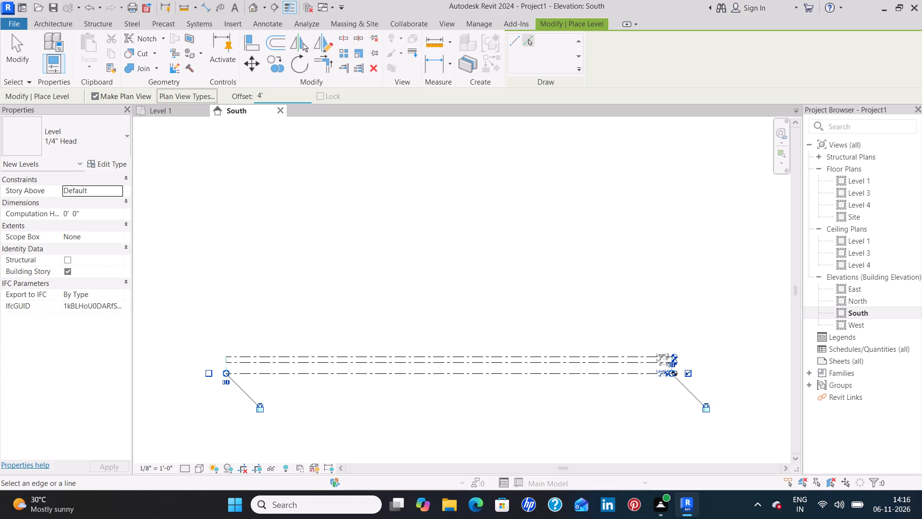
{"action": "key", "text": "BackSpace"}
{"action": "key", "text": "BackSpace"}
{"action": "key", "text": "1"}
{"action": "type", "text": "0'6"}
{"action": "key", "text": "shift+quotedbl"}
{"action": "key", "text": "Return"}
{"action": "left_click", "coordinate": [621, 356]}
{"action": "left_click", "coordinate": [610, 328]}
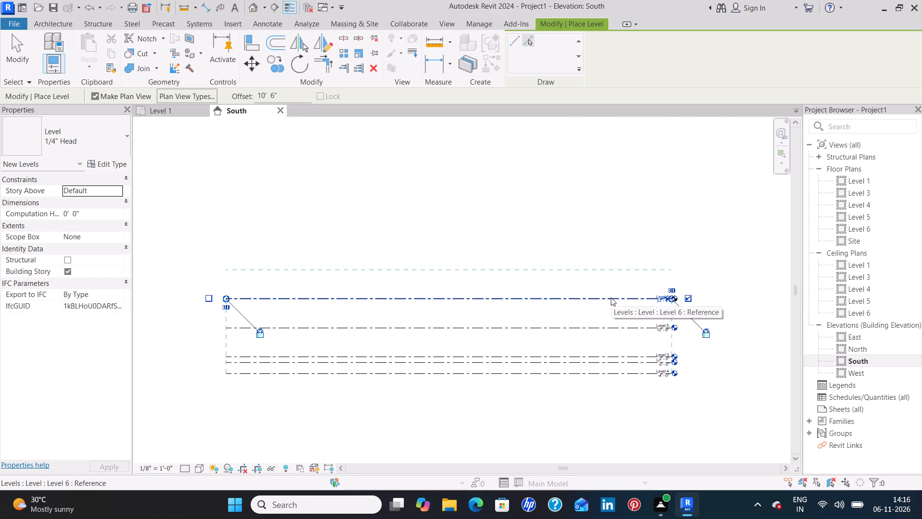
{"action": "left_click", "coordinate": [611, 297]}
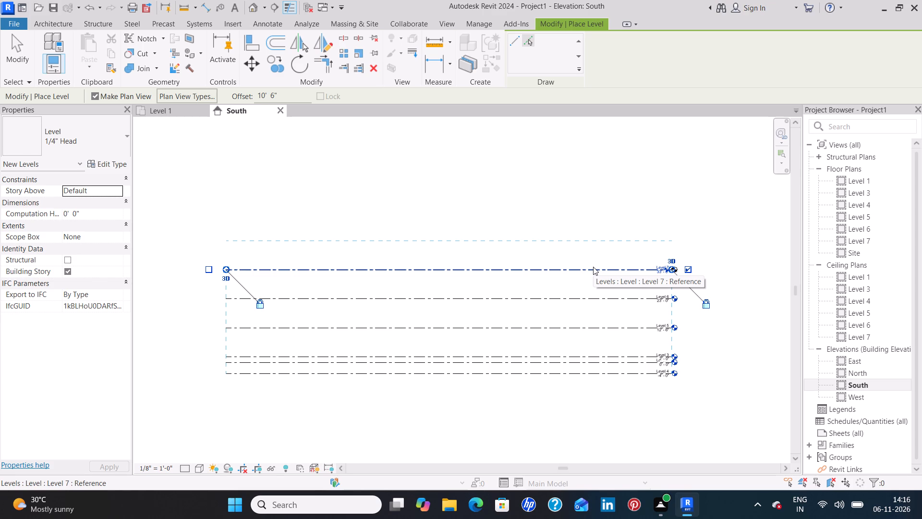
{"action": "left_click", "coordinate": [593, 267]}
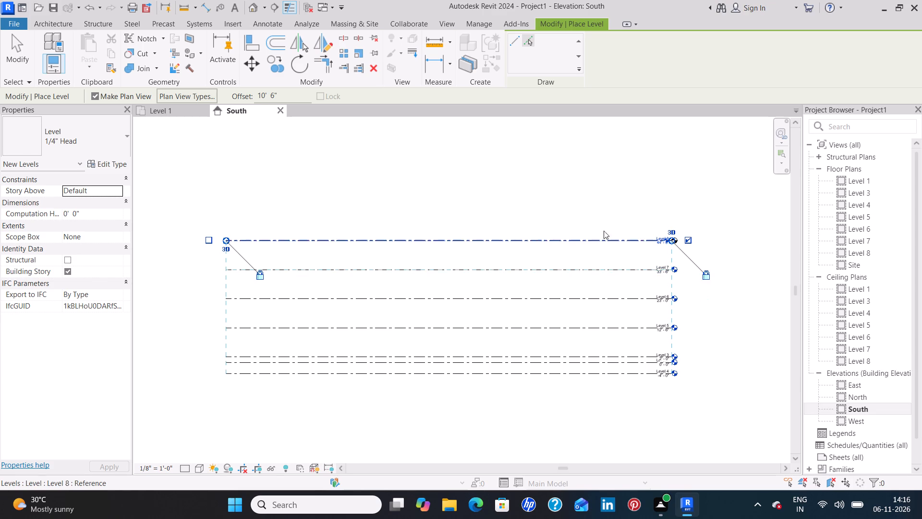
{"action": "key", "text": "Escape"}
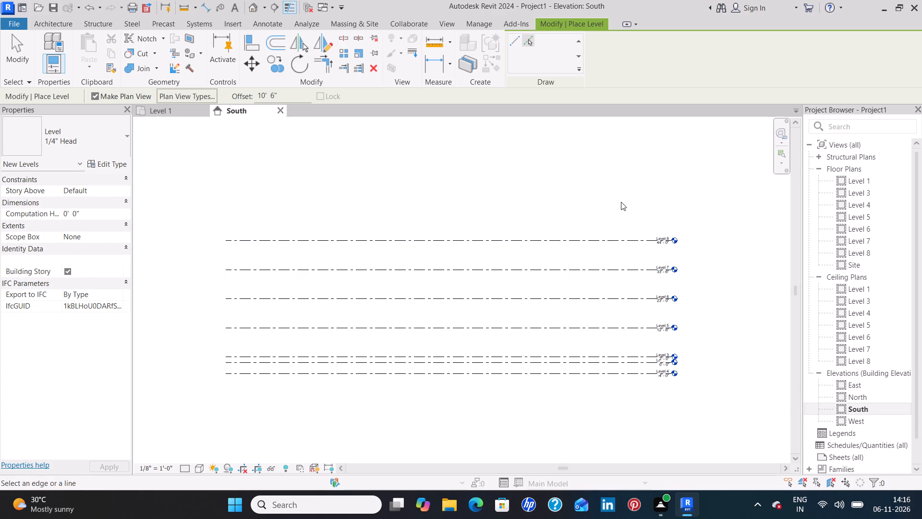
{"action": "key", "text": "Escape"}
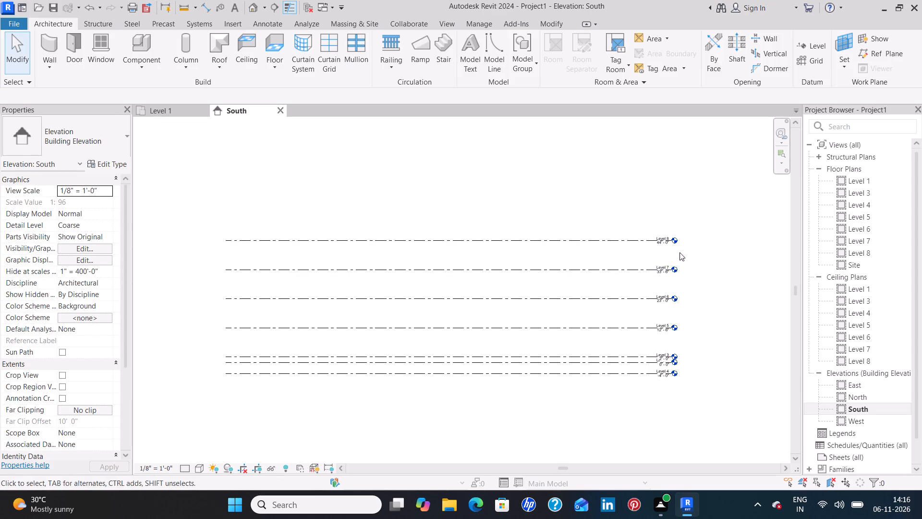
Rename Level 4, the lowest level, to "plinth level" and rename its corresponding views too.
{"action": "scroll", "coordinate": [678, 338], "scroll_direction": "up", "scroll_amount": 4}
{"action": "middle_click_drag", "start_coordinate": [685, 327], "coordinate": [687, 222]}
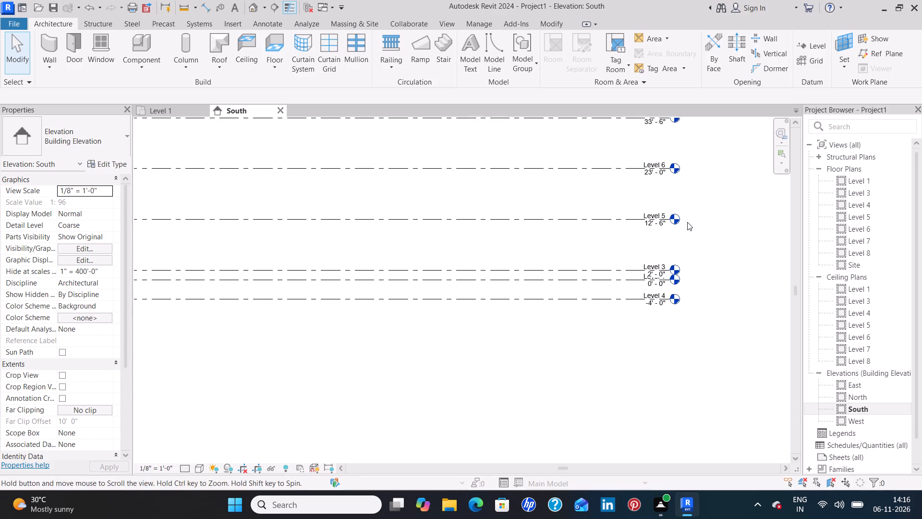
{"action": "scroll", "coordinate": [683, 268], "scroll_direction": "up", "scroll_amount": 3}
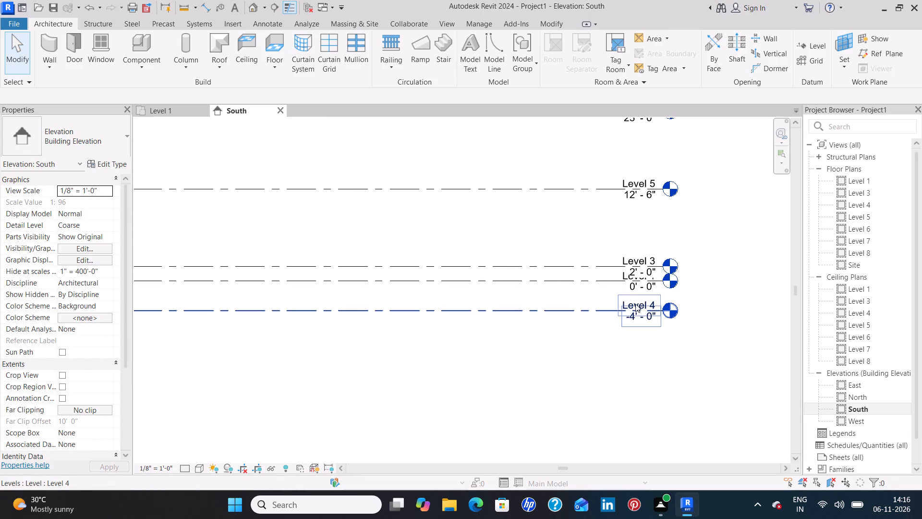
{"action": "left_click", "coordinate": [635, 304]}
{"action": "double_click", "coordinate": [641, 302]}
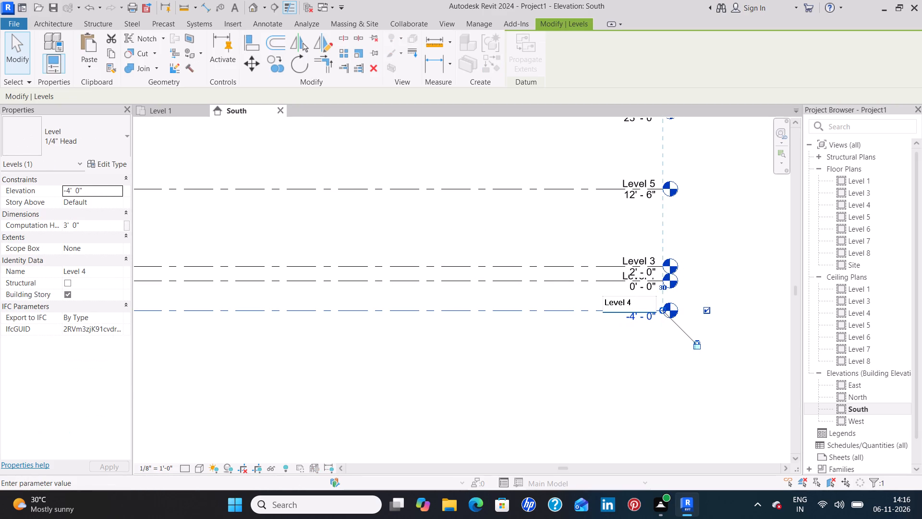
{"action": "key", "text": "BackSpace"}
{"action": "key", "text": "BackSpace"}
{"action": "key", "text": "BackSpace"}
{"action": "key", "text": "BackSpace"}
{"action": "key", "text": "BackSpace"}
{"action": "key", "text": "BackSpace"}
{"action": "key", "text": "BackSpace"}
{"action": "key", "text": "BackSpace"}
{"action": "key", "text": "BackSpace"}
{"action": "key", "text": "BackSpace"}
{"action": "key", "text": "BackSpace"}
{"action": "key", "text": "BackSpace"}
{"action": "key", "text": "BackSpace"}
{"action": "type", "text": "pp"}
{"action": "key", "text": "p"}
{"action": "key", "text": "BackSpace"}
{"action": "key", "text": "BackSpace"}
{"action": "key", "text": "i"}
{"action": "key", "text": "BackSpace"}
{"action": "type", "text": "li"}
{"action": "key", "text": "m"}
{"action": "key", "text": "BackSpace"}
{"action": "type", "text": "nth level"}
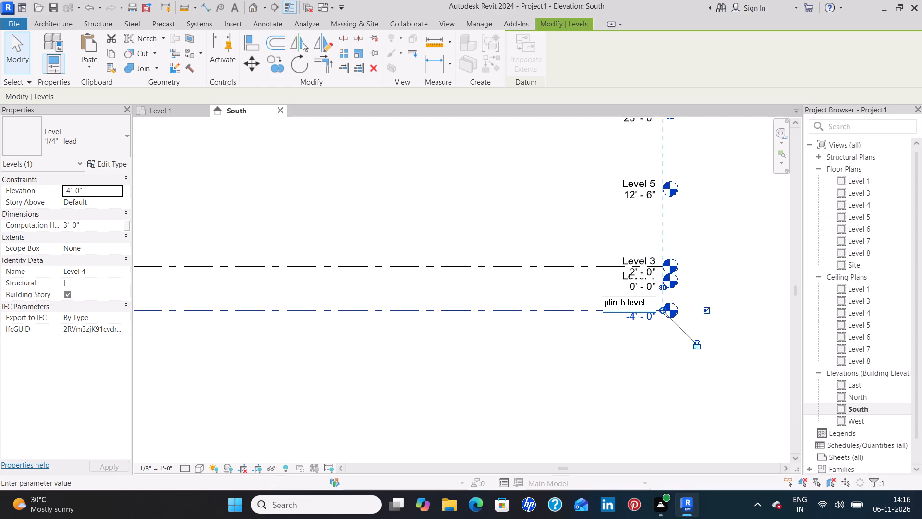
{"action": "left_click", "coordinate": [601, 328]}
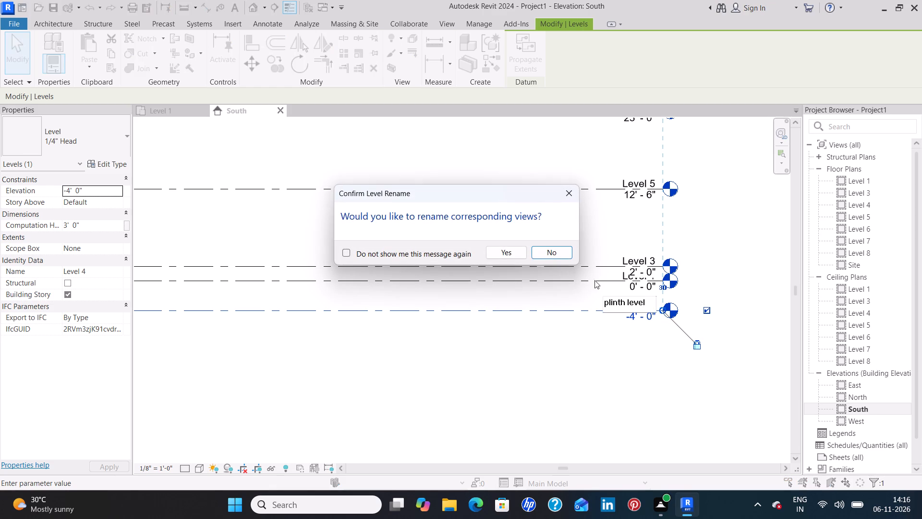
{"action": "left_click", "coordinate": [507, 254]}
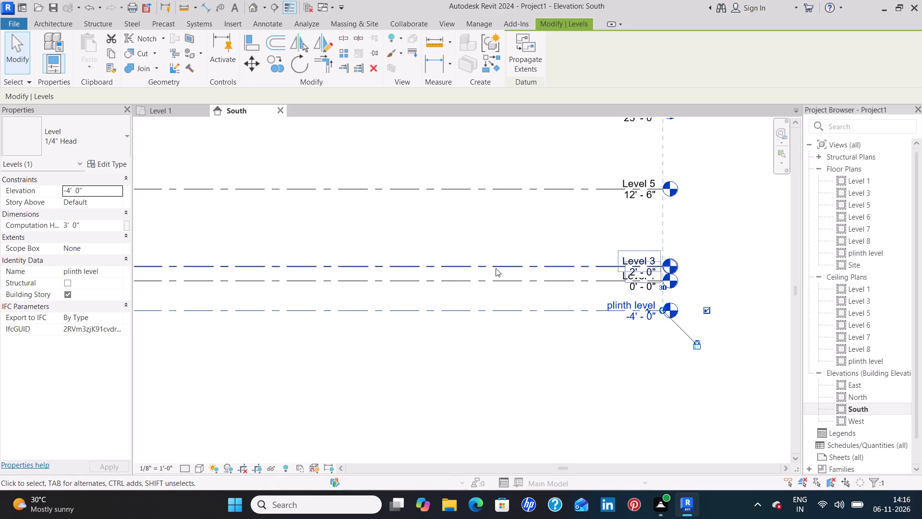
Rename Level 1 to "road level" together with its corresponding views.
{"action": "double_click", "coordinate": [619, 277]}
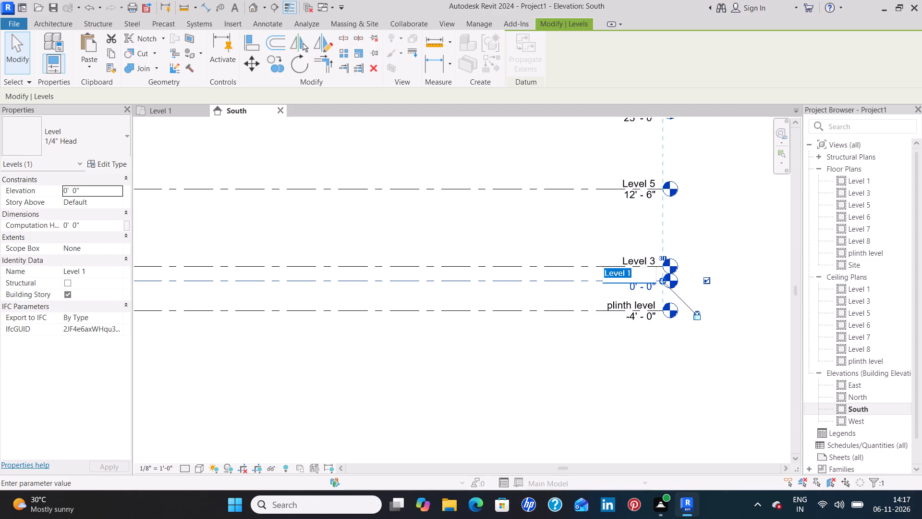
{"action": "key", "text": "BackSpace"}
{"action": "type", "text": "road"}
{"action": "key", "text": "space"}
{"action": "type", "text": "lev"}
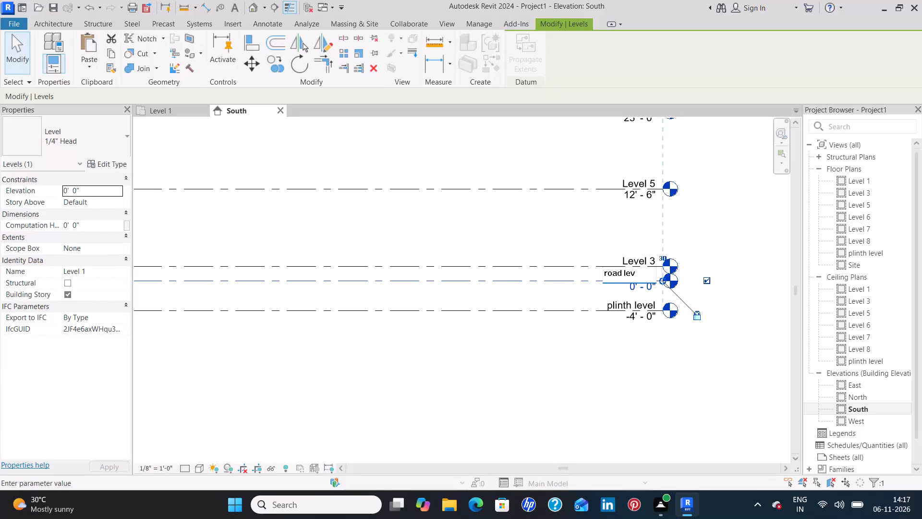
{"action": "type", "text": "el"}
{"action": "left_click", "coordinate": [726, 250]}
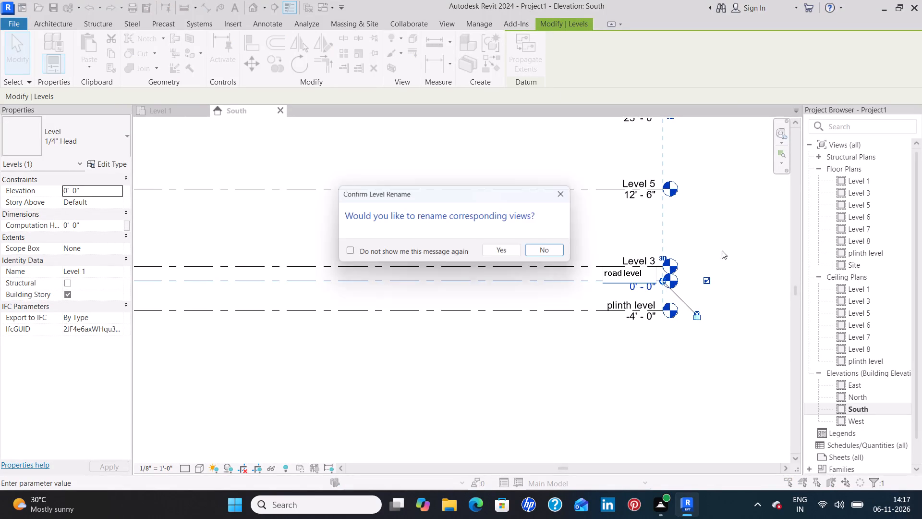
{"action": "left_click", "coordinate": [511, 255]}
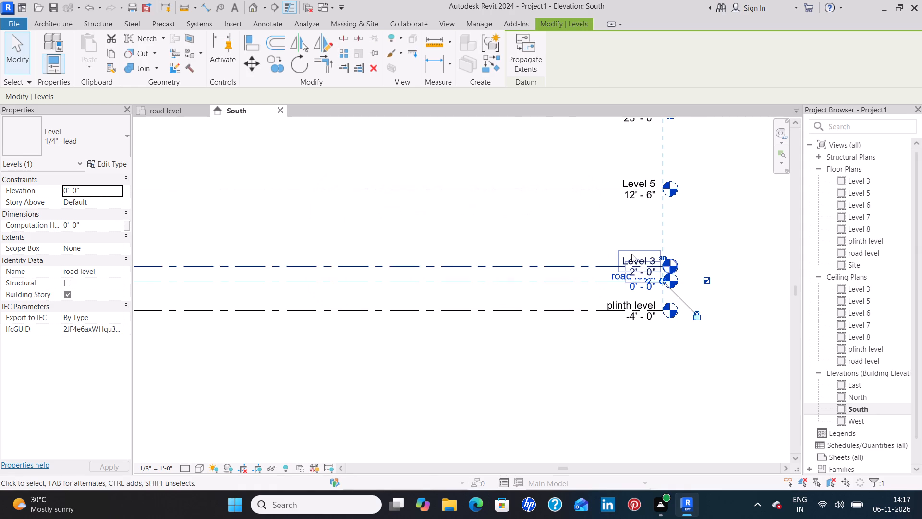
Rename Level 3 to "ground level" together with its corresponding views.
{"action": "double_click", "coordinate": [633, 257]}
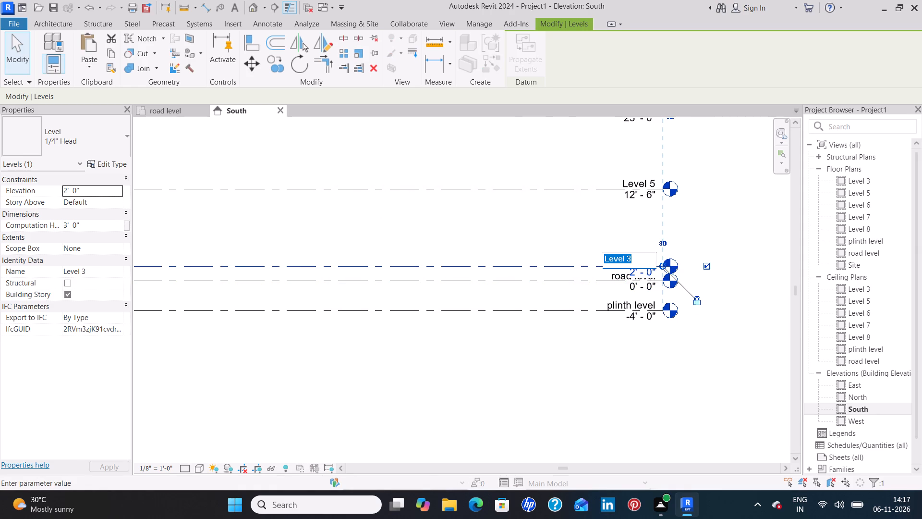
{"action": "key", "text": "BackSpace"}
{"action": "key", "text": "BackSpace"}
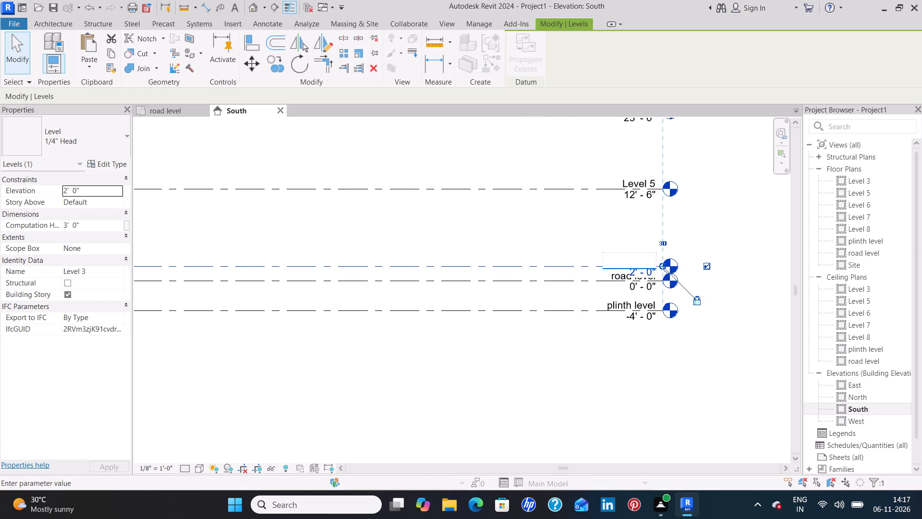
{"action": "type", "text": "groun"}
{"action": "type", "text": "d"}
{"action": "key", "text": "space"}
{"action": "type", "text": "level"}
{"action": "left_click", "coordinate": [630, 234]}
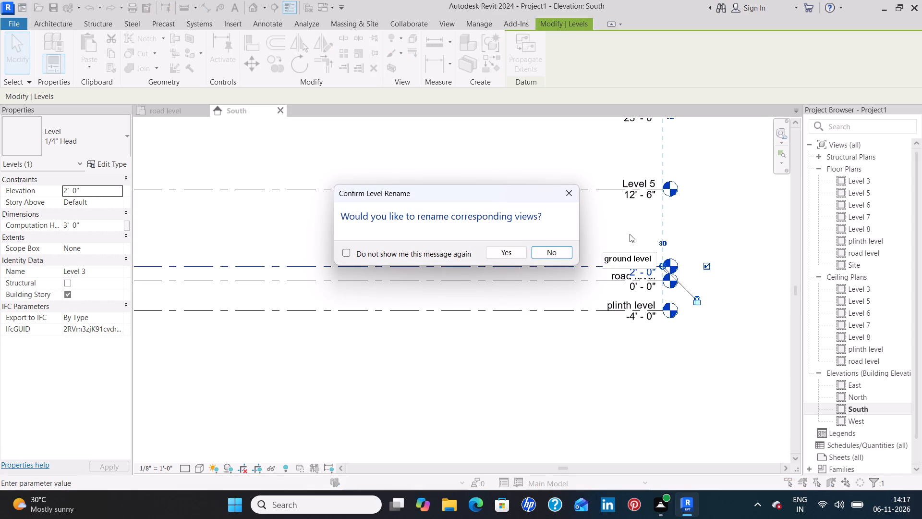
{"action": "left_click", "coordinate": [502, 256]}
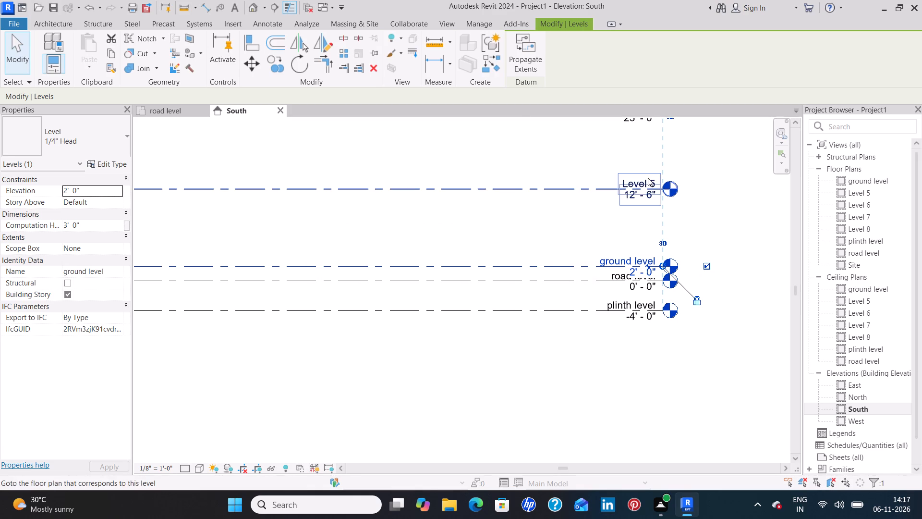
Rename Level 5, the level just above ground level, to "1st floor" together with its corresponding views.
{"action": "double_click", "coordinate": [648, 178]}
{"action": "key", "text": "BackSpace"}
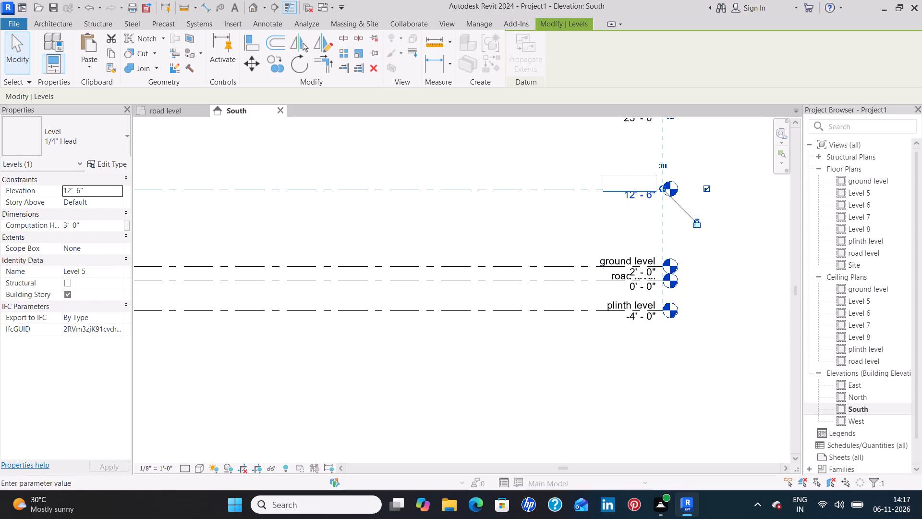
{"action": "type", "text": "1st floor"}
{"action": "left_click", "coordinate": [628, 214]}
{"action": "left_click", "coordinate": [496, 250]}
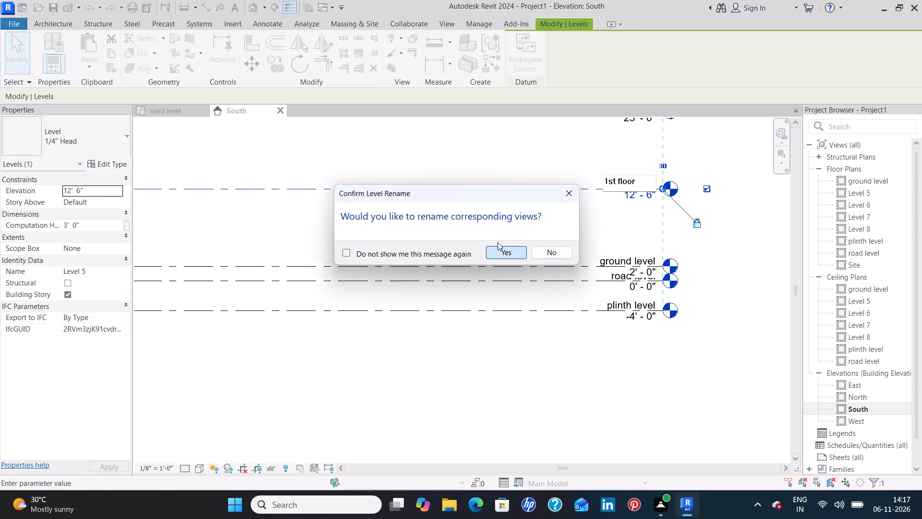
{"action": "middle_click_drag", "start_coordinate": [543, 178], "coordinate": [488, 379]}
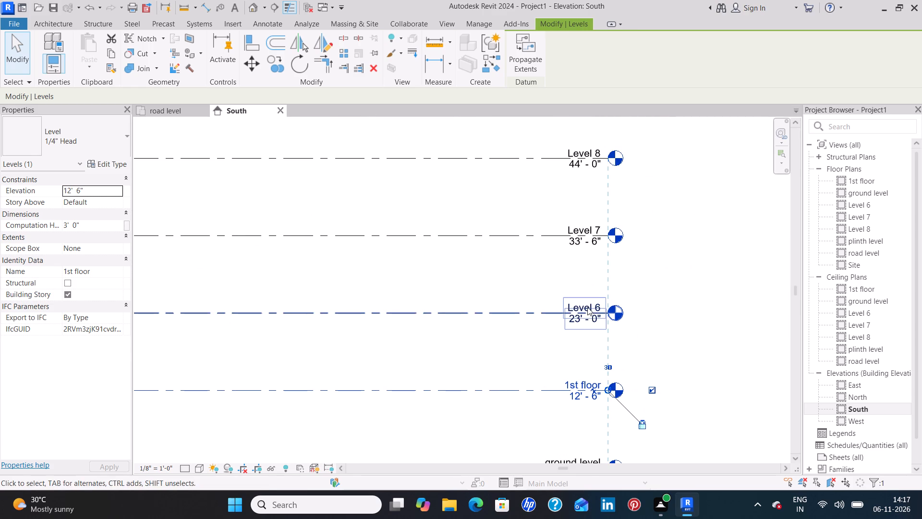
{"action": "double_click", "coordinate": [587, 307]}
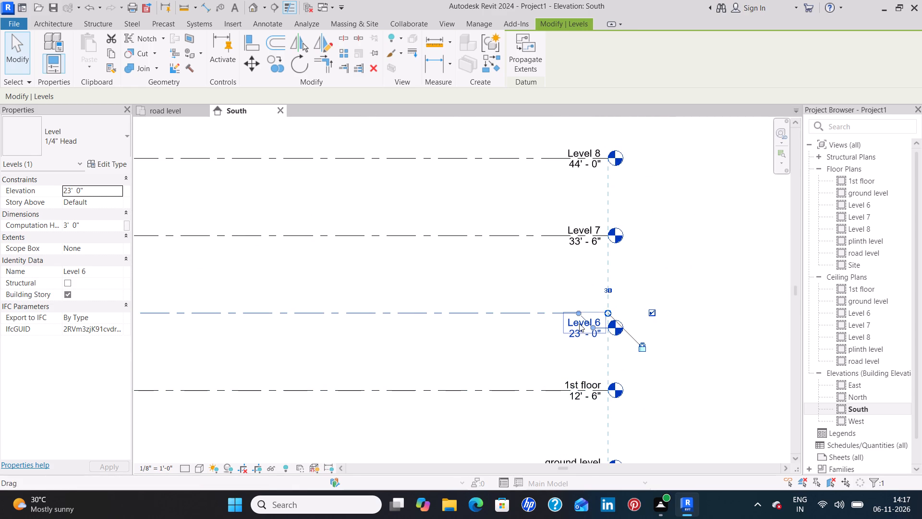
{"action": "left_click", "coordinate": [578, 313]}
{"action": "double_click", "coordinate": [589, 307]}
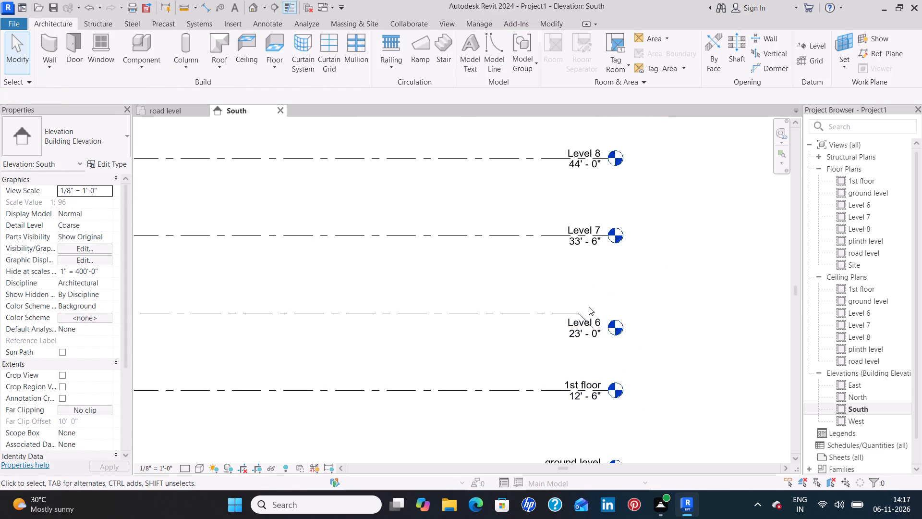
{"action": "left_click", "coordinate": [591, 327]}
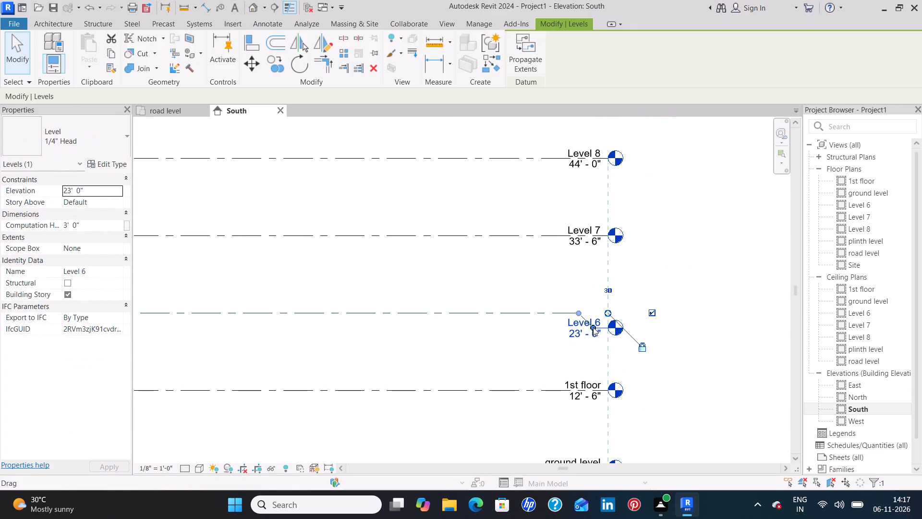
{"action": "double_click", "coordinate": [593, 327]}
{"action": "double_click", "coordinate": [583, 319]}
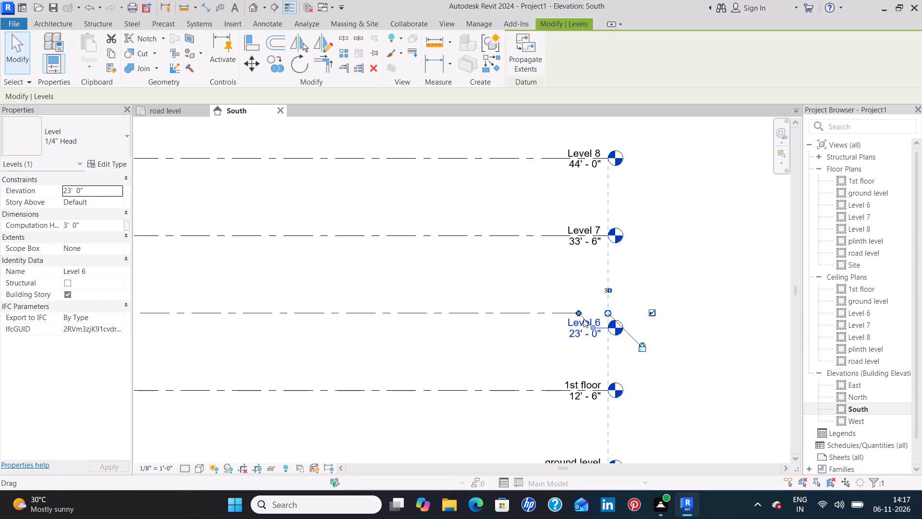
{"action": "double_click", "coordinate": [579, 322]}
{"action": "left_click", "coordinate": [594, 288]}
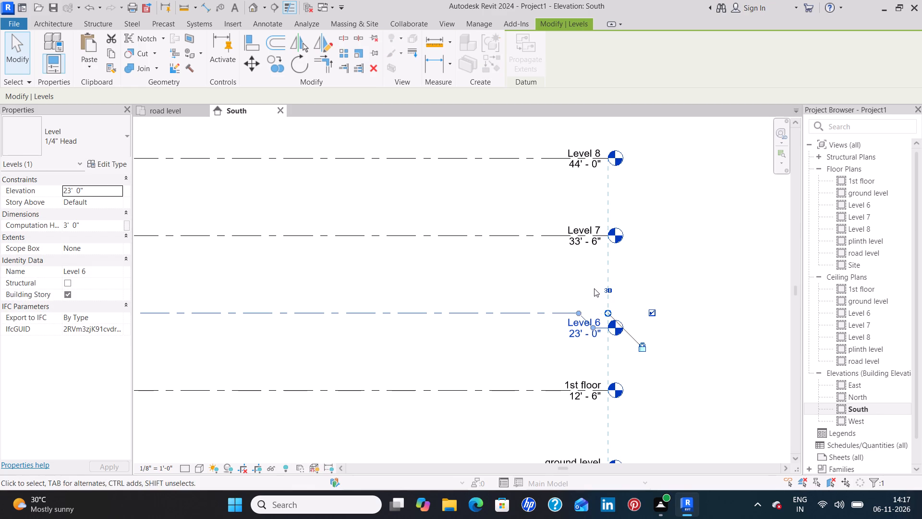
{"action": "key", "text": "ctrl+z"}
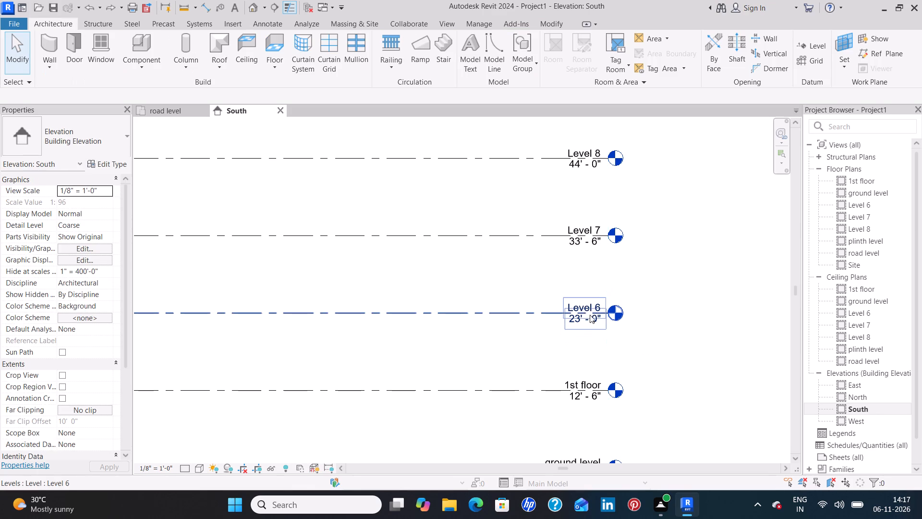
Rename Level 6 to "2nd floor" together with its corresponding views.
{"action": "double_click", "coordinate": [584, 306]}
{"action": "key", "text": "BackSpace"}
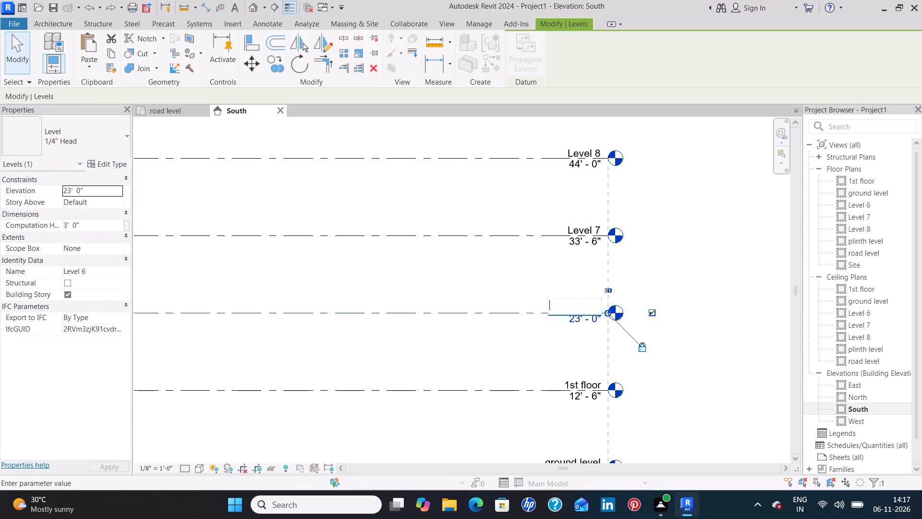
{"action": "type", "text": "2nd fllo"}
{"action": "key", "text": "BackSpace"}
{"action": "key", "text": "BackSpace"}
{"action": "type", "text": "oor"}
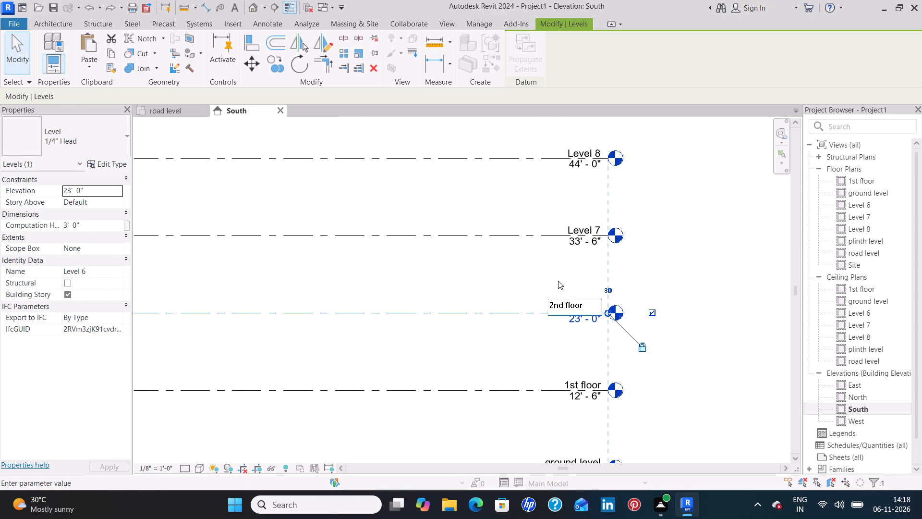
{"action": "left_click", "coordinate": [558, 281]}
{"action": "left_click", "coordinate": [506, 257]}
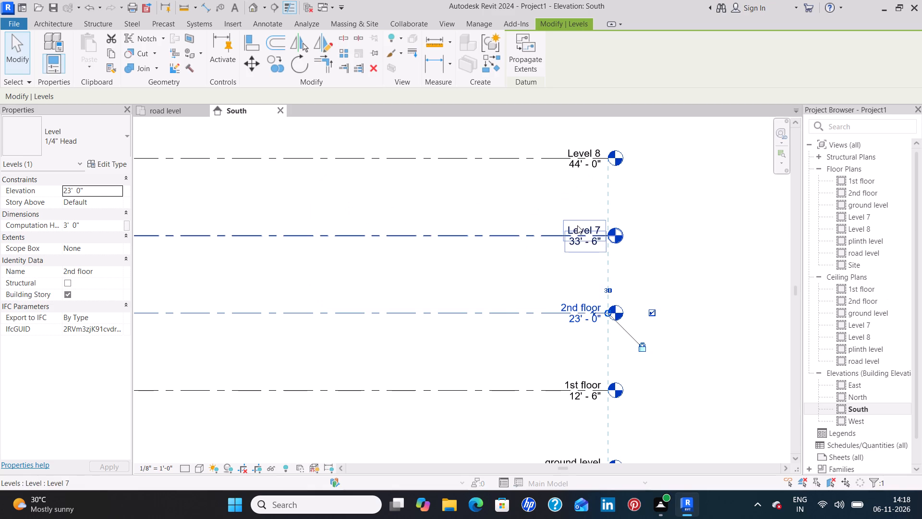
Rename Level 7 to "3rd floor" together with its corresponding views.
{"action": "left_click", "coordinate": [577, 225]}
{"action": "left_click", "coordinate": [577, 225]}
{"action": "key", "text": "BackSpace"}
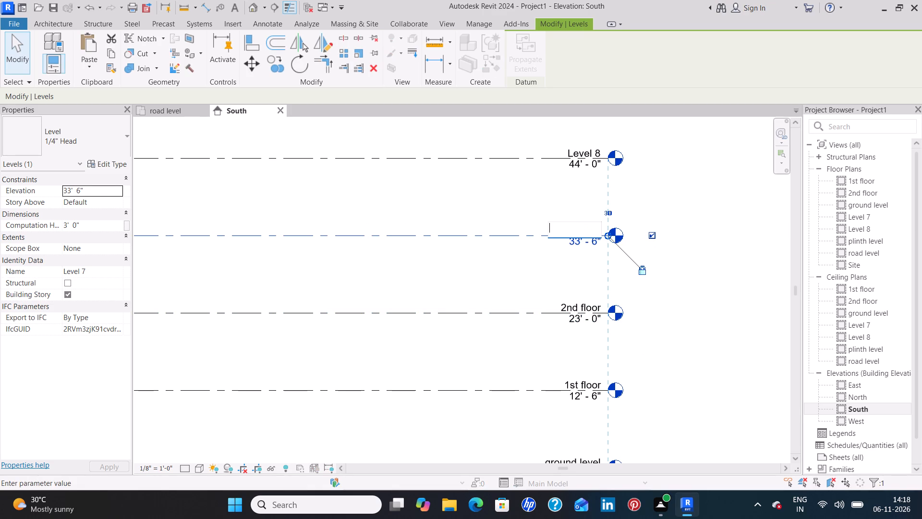
{"action": "key", "text": "3"}
{"action": "type", "text": "rd"}
{"action": "key", "text": "space"}
{"action": "type", "text": "floor"}
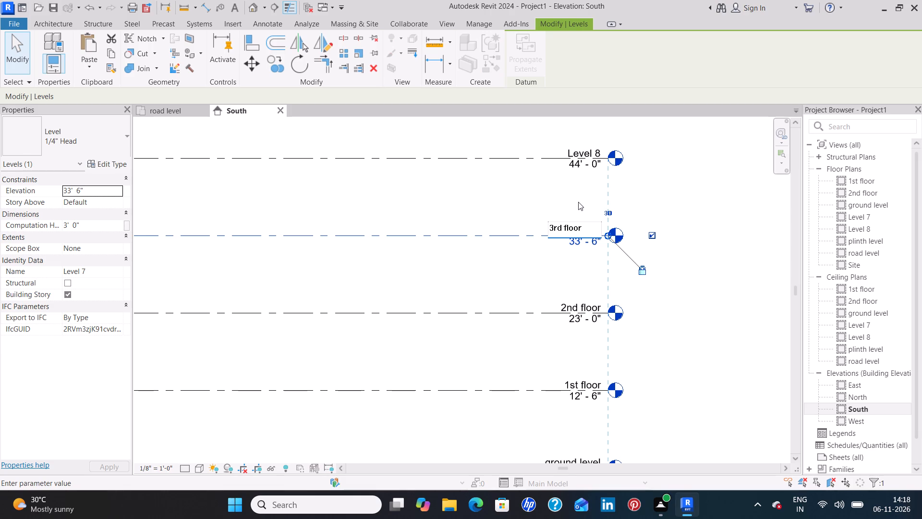
{"action": "left_click", "coordinate": [578, 202]}
{"action": "left_click", "coordinate": [495, 258]}
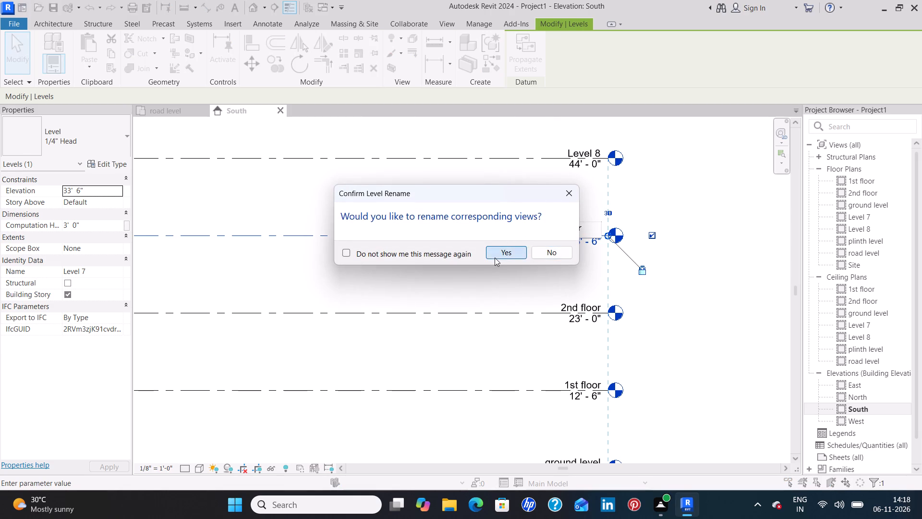
Rename Level 8, the topmost level, to "terrace" together with its corresponding views.
{"action": "double_click", "coordinate": [583, 151]}
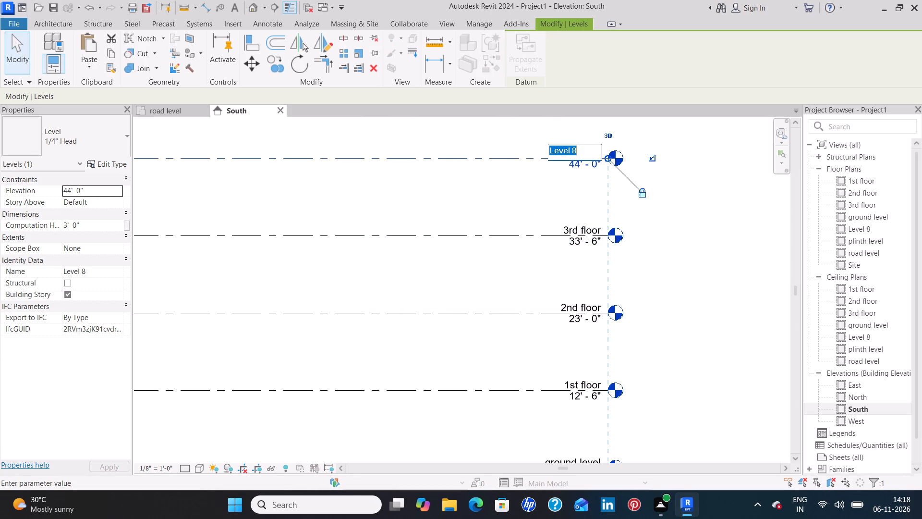
{"action": "key", "text": "BackSpace"}
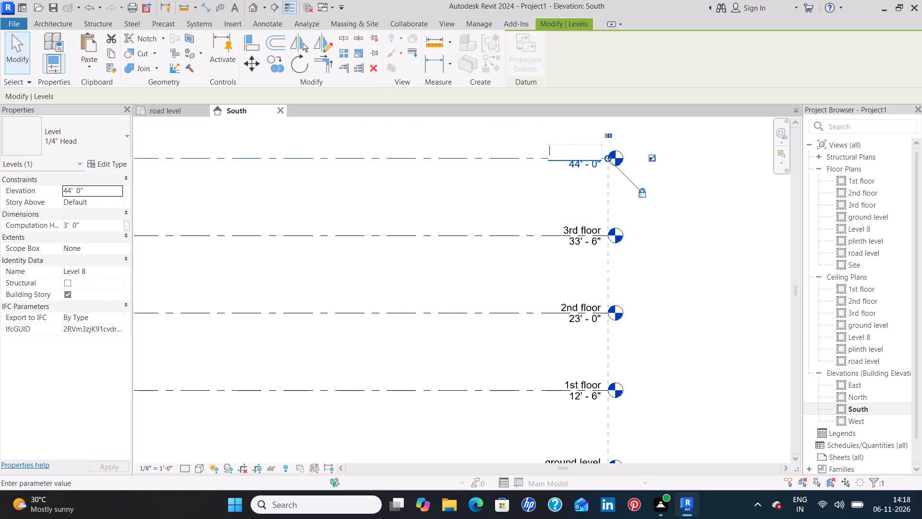
{"action": "type", "text": "tre"}
{"action": "key", "text": "BackSpace"}
{"action": "key", "text": "BackSpace"}
{"action": "type", "text": "errace"}
{"action": "left_click", "coordinate": [555, 187]}
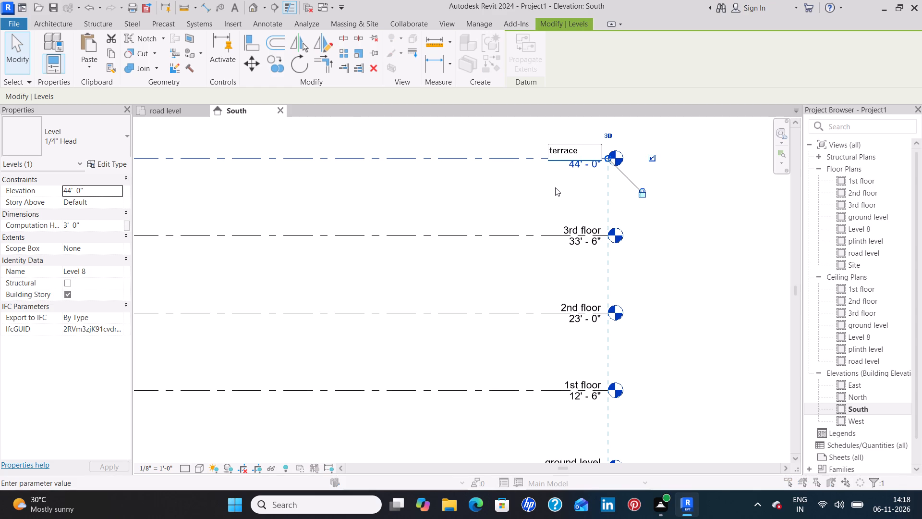
{"action": "left_click", "coordinate": [505, 254]}
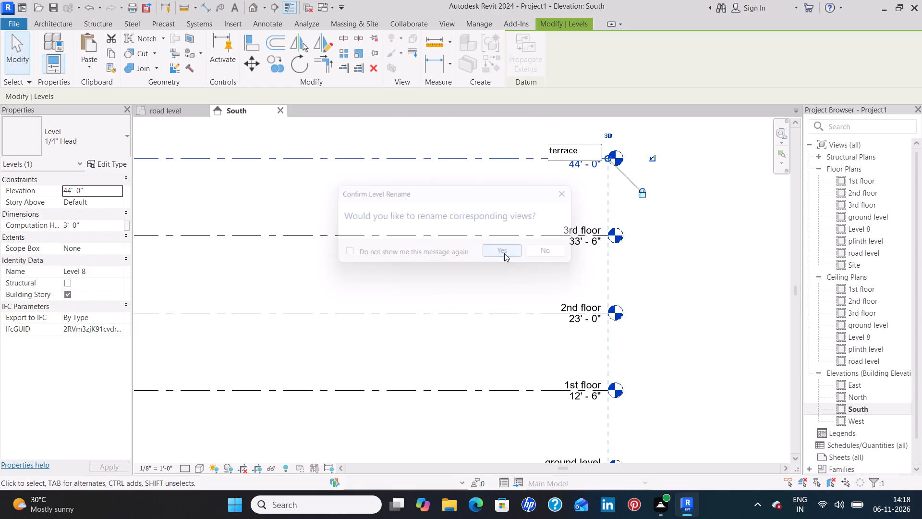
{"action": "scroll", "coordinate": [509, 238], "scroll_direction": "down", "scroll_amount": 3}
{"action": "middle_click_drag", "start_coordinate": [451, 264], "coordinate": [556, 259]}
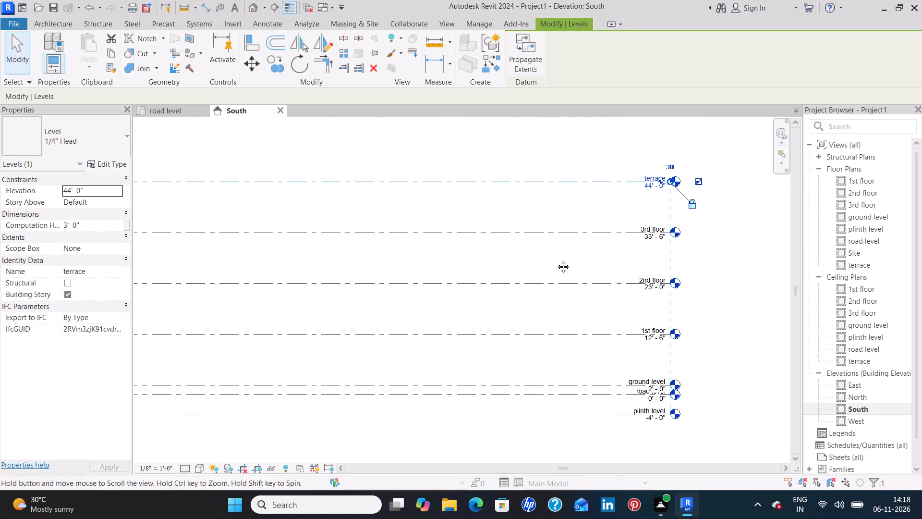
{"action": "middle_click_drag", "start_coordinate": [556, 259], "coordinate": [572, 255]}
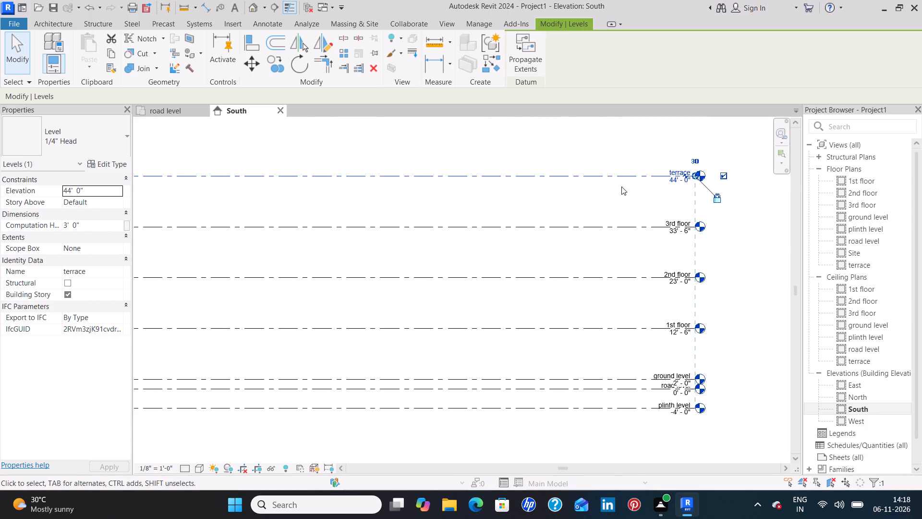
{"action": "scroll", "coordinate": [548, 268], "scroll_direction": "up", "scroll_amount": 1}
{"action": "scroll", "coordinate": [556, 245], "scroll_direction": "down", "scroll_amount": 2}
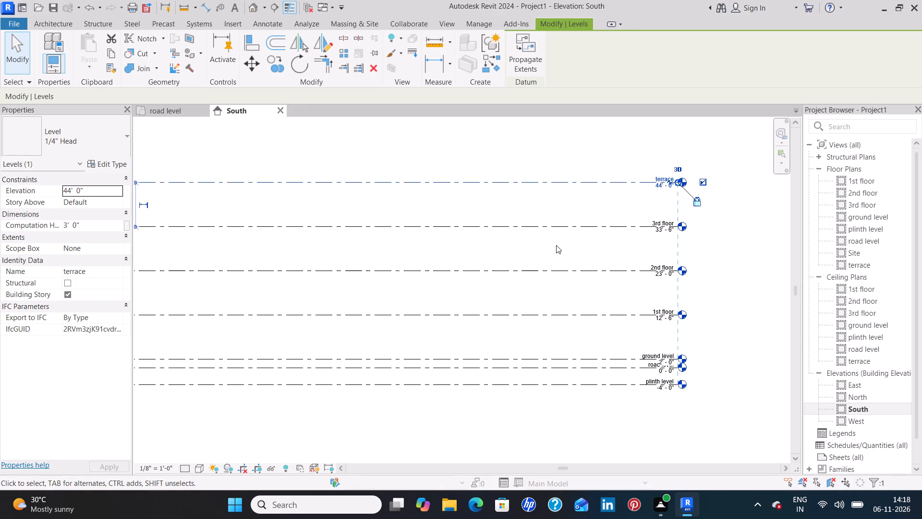
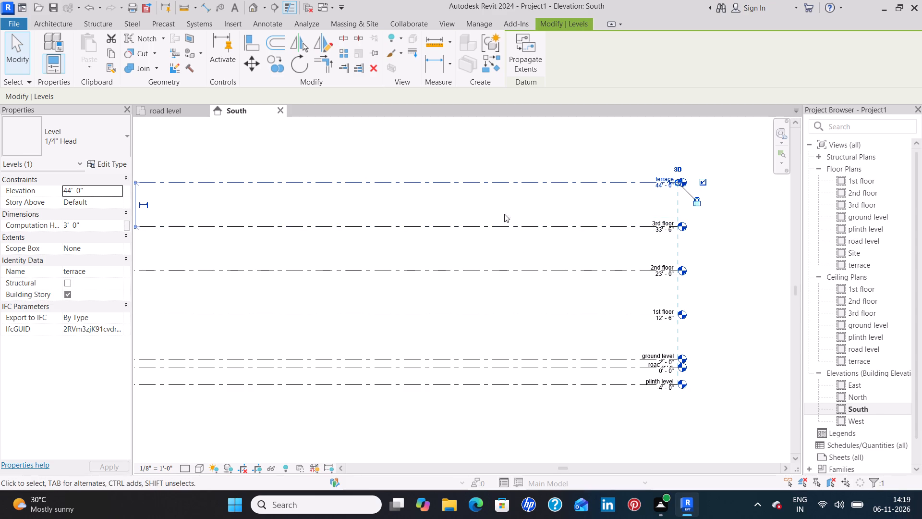
Open the ground level floor plan view.
{"action": "double_click", "coordinate": [888, 219]}
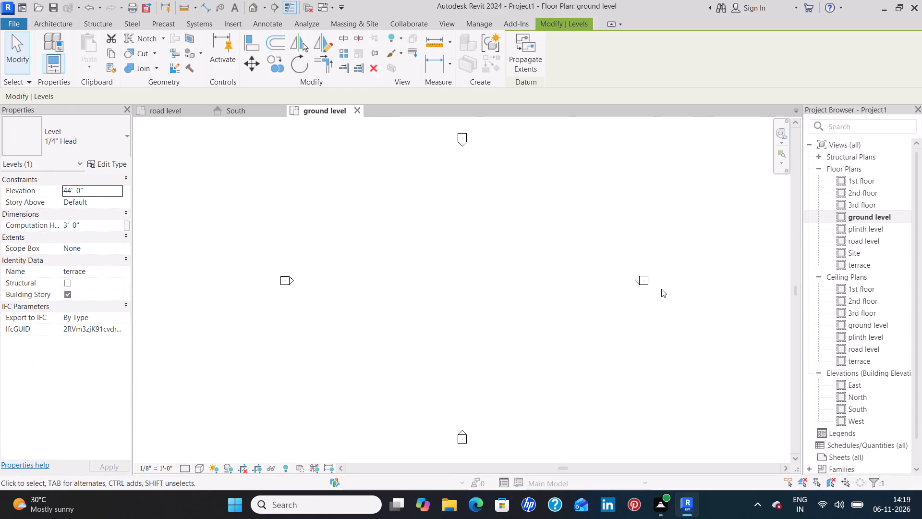
{"action": "scroll", "coordinate": [585, 262], "scroll_direction": "down", "scroll_amount": 4}
{"action": "scroll", "coordinate": [529, 277], "scroll_direction": "up", "scroll_amount": 3}
Delete the 4 BHK floor plan image from the road level floor plan view.
{"action": "double_click", "coordinate": [168, 113]}
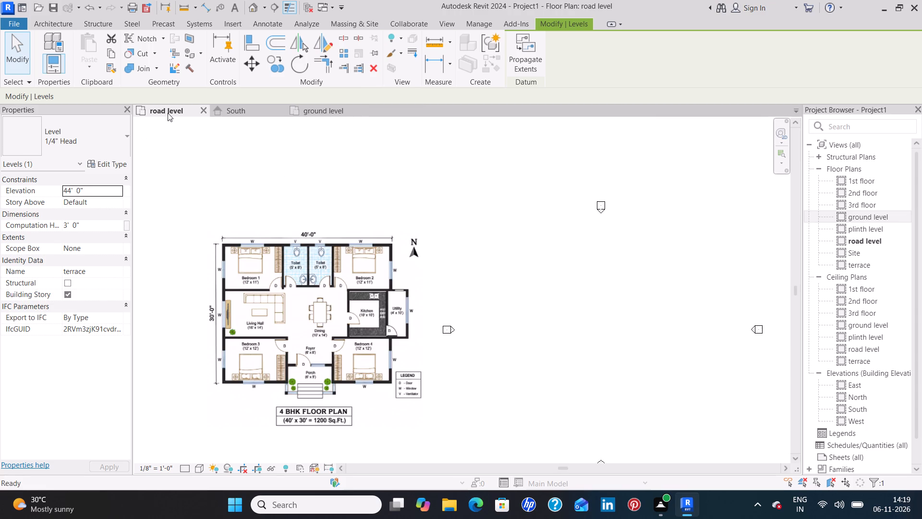
{"action": "left_click", "coordinate": [282, 254]}
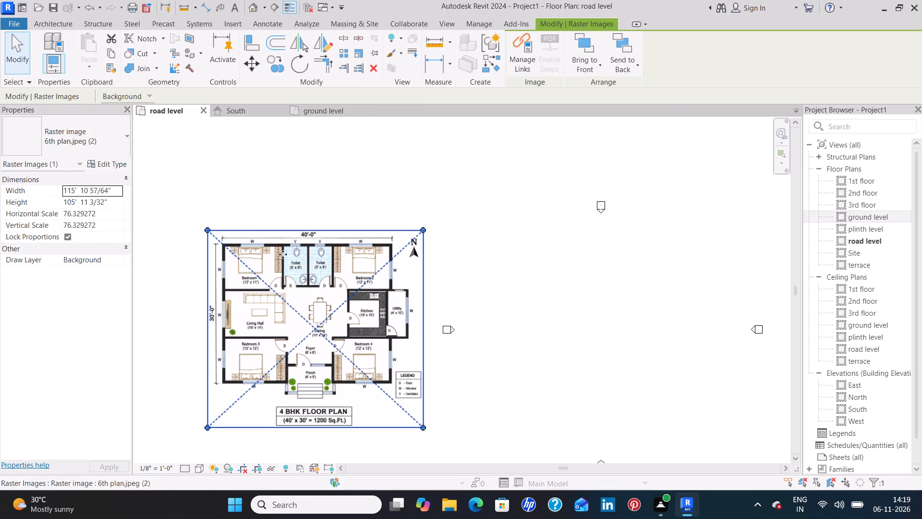
{"action": "key", "text": "Delete"}
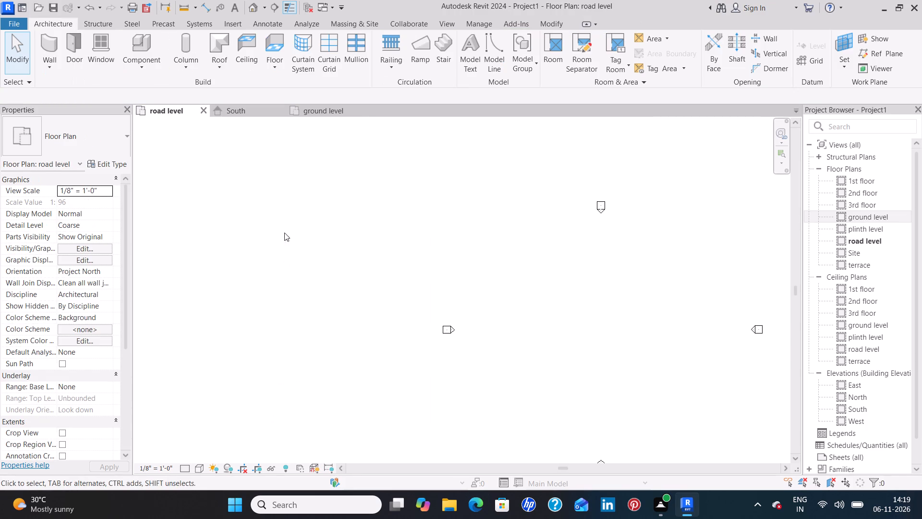
Import the "6th plan" JPEG from the Desktop into the ground level plan, placing it west of the elevation markers.
{"action": "left_click", "coordinate": [324, 109]}
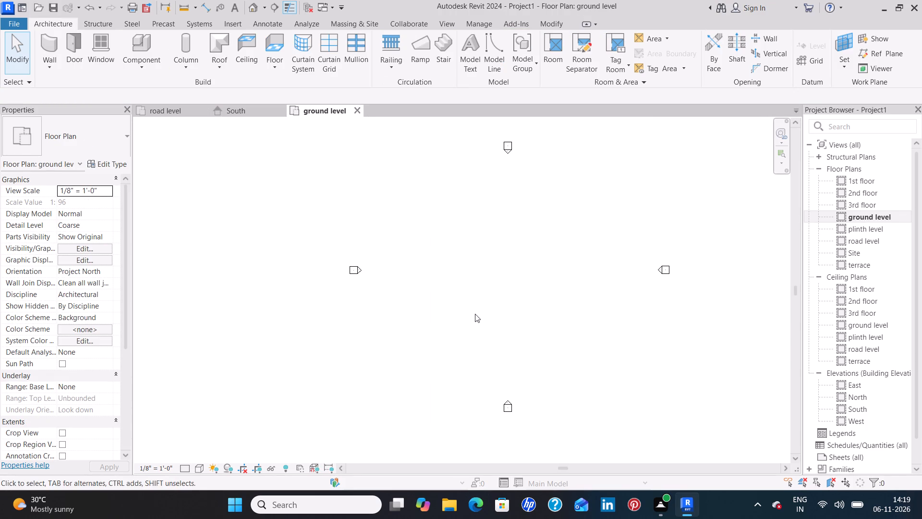
{"action": "left_click", "coordinate": [242, 20]}
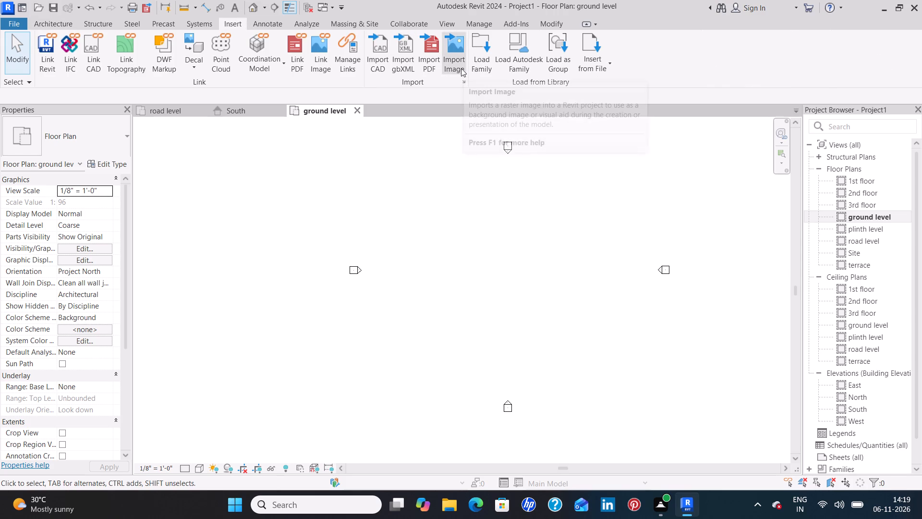
{"action": "left_click", "coordinate": [461, 68]}
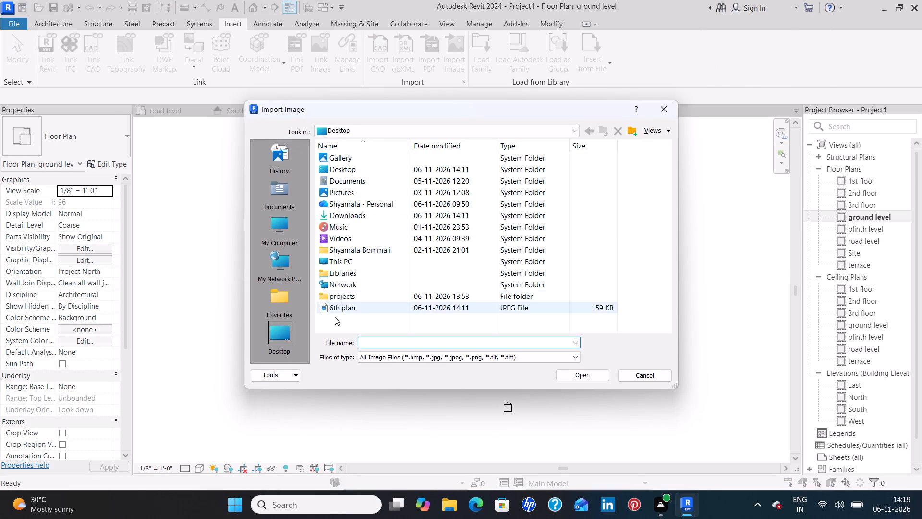
{"action": "left_click", "coordinate": [347, 310]}
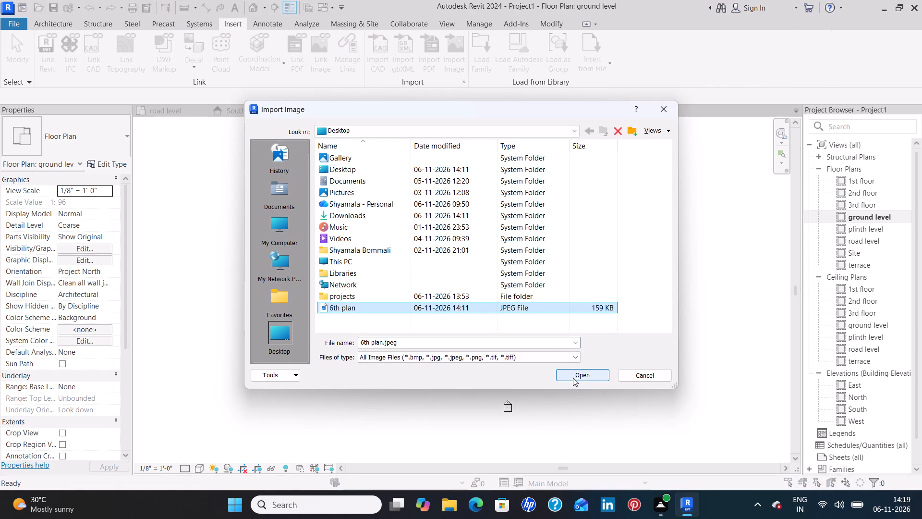
{"action": "left_click", "coordinate": [573, 378]}
{"action": "scroll", "coordinate": [341, 304], "scroll_direction": "down", "scroll_amount": 4}
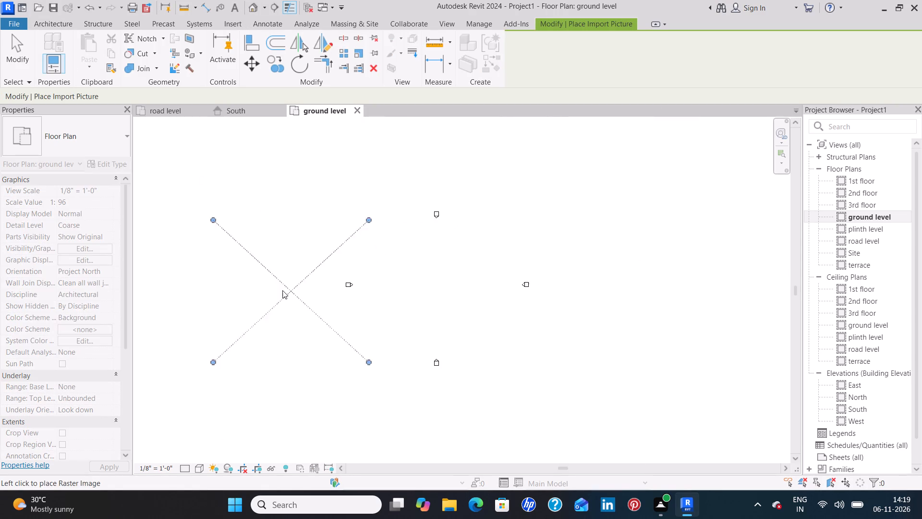
{"action": "left_click", "coordinate": [240, 298]}
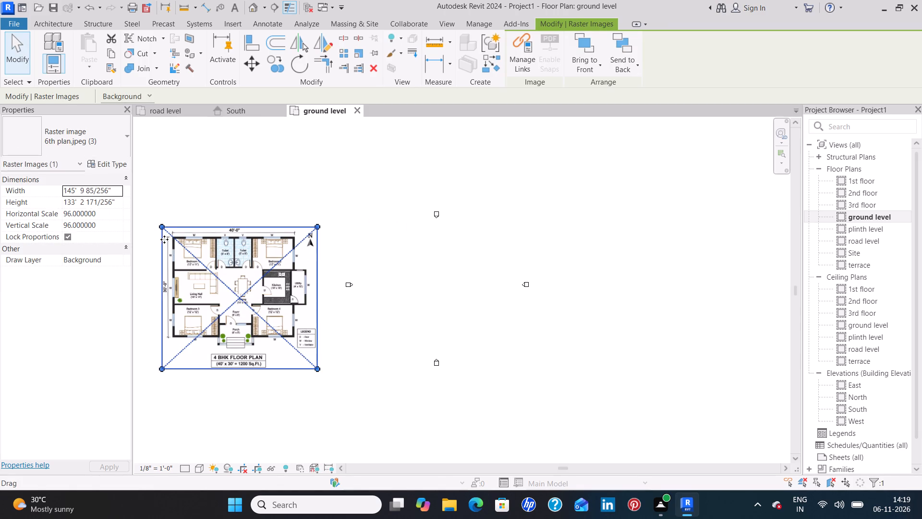
Scale the placed plan image down proportionally to about 120' 8" wide and nudge it upward in the ground level plan.
{"action": "left_click_drag", "start_coordinate": [161, 226], "coordinate": [183, 255]}
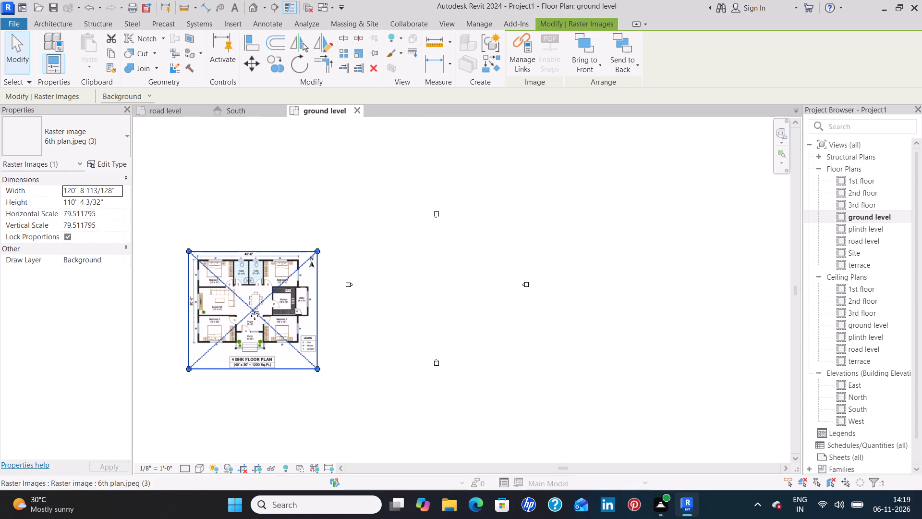
{"action": "key", "text": "Up"}
{"action": "key", "text": "Up"}
{"action": "key", "text": "Up"}
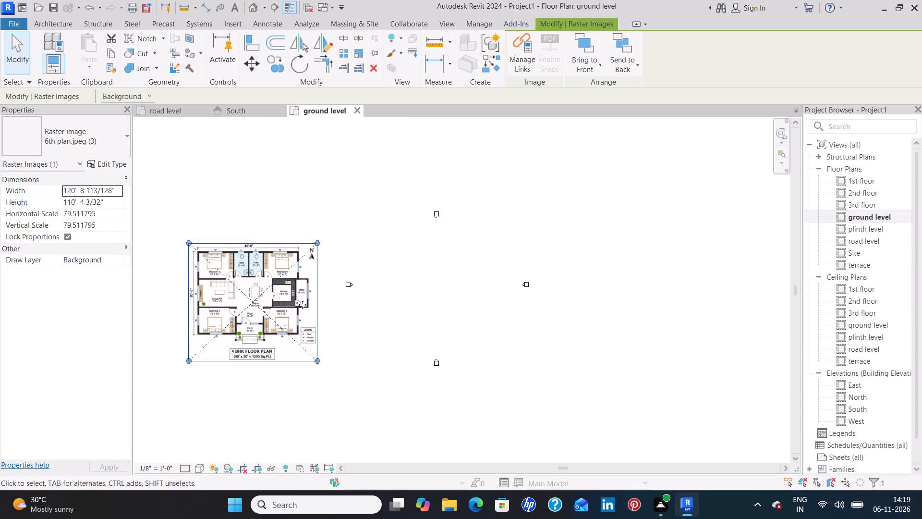
{"action": "key", "text": "Up"}
{"action": "key", "text": "Up"}
{"action": "key", "text": "Up"}
{"action": "key", "text": "Up"}
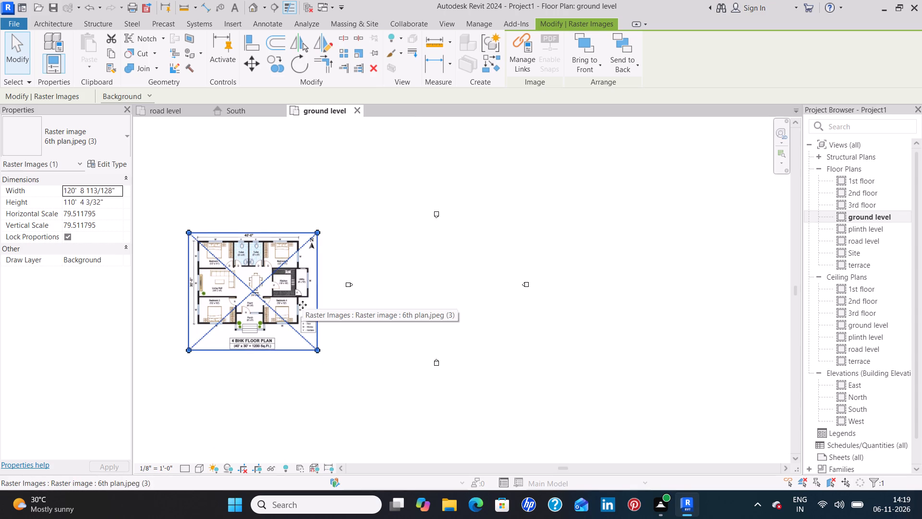
{"action": "left_click", "coordinate": [455, 304]}
Start the Wall tool and duplicate the Generic - 8" basic wall type under the name Generic - 9".
{"action": "scroll", "coordinate": [436, 295], "scroll_direction": "up", "scroll_amount": 4}
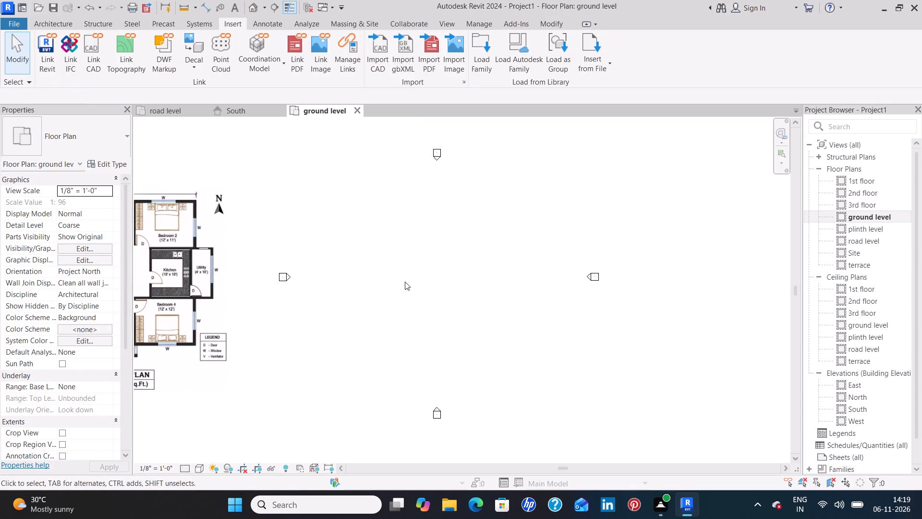
{"action": "middle_click_drag", "start_coordinate": [405, 282], "coordinate": [534, 331]}
{"action": "scroll", "coordinate": [522, 337], "scroll_direction": "up", "scroll_amount": 1}
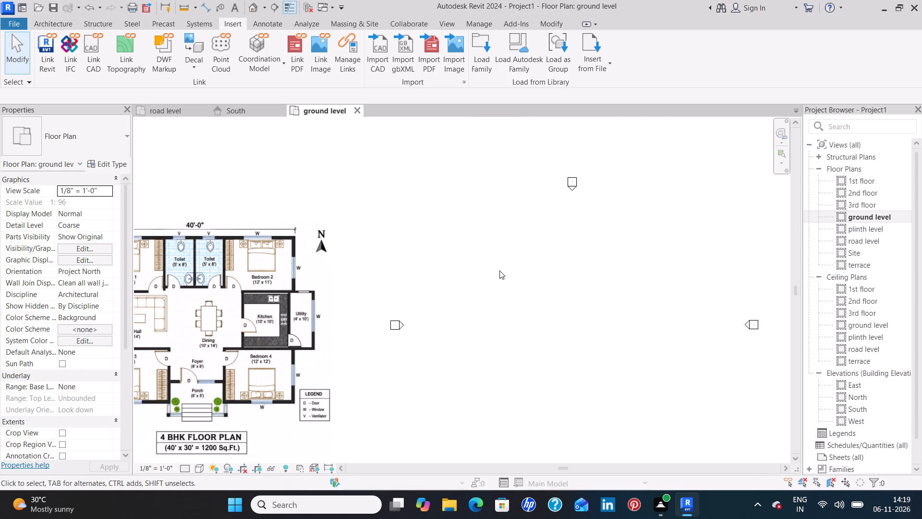
{"action": "middle_click_drag", "start_coordinate": [463, 266], "coordinate": [550, 222]}
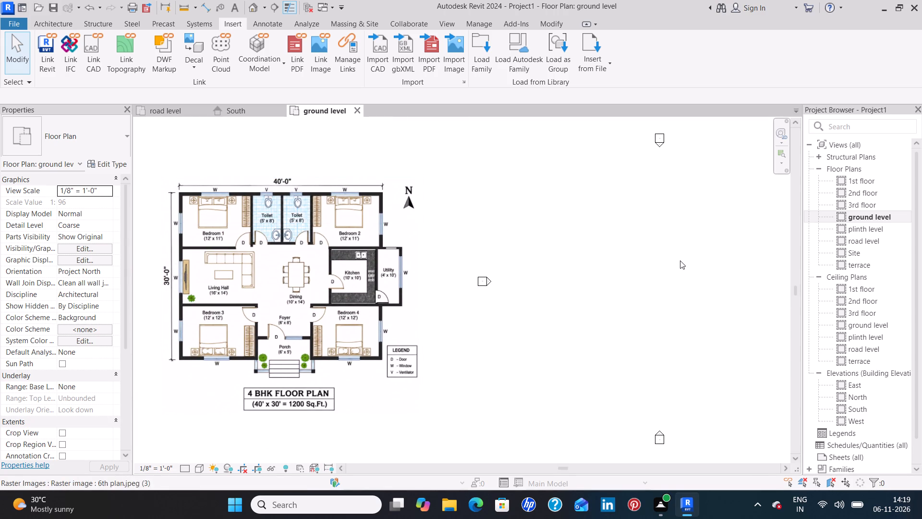
{"action": "middle_click_drag", "start_coordinate": [649, 256], "coordinate": [631, 250]}
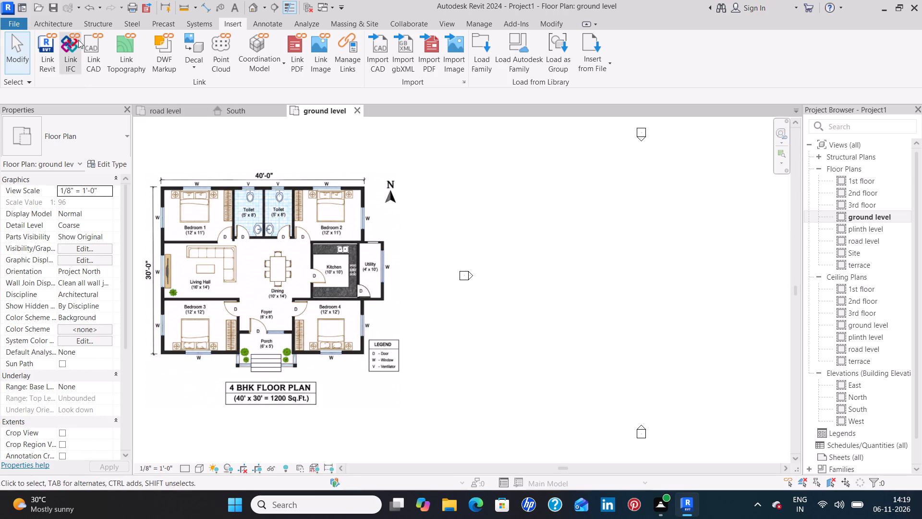
{"action": "left_click", "coordinate": [62, 20]}
{"action": "left_click", "coordinate": [45, 40]}
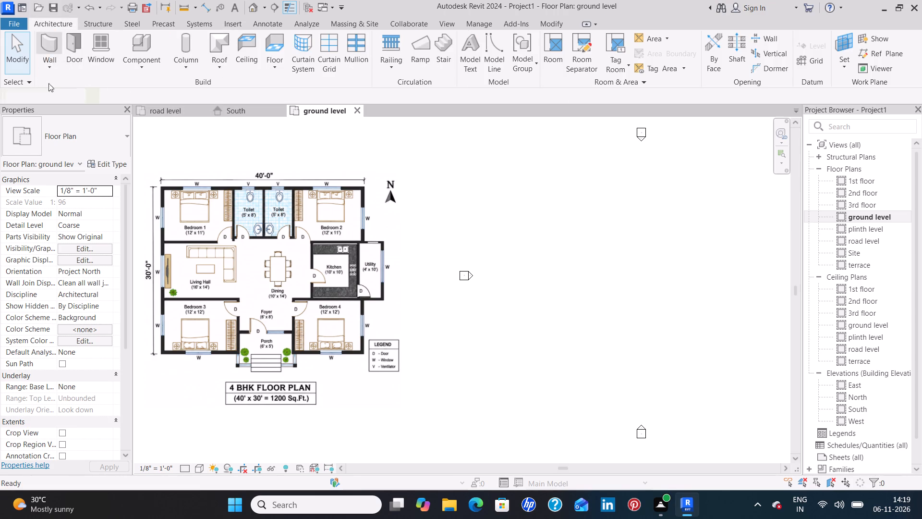
{"action": "left_click", "coordinate": [87, 143]}
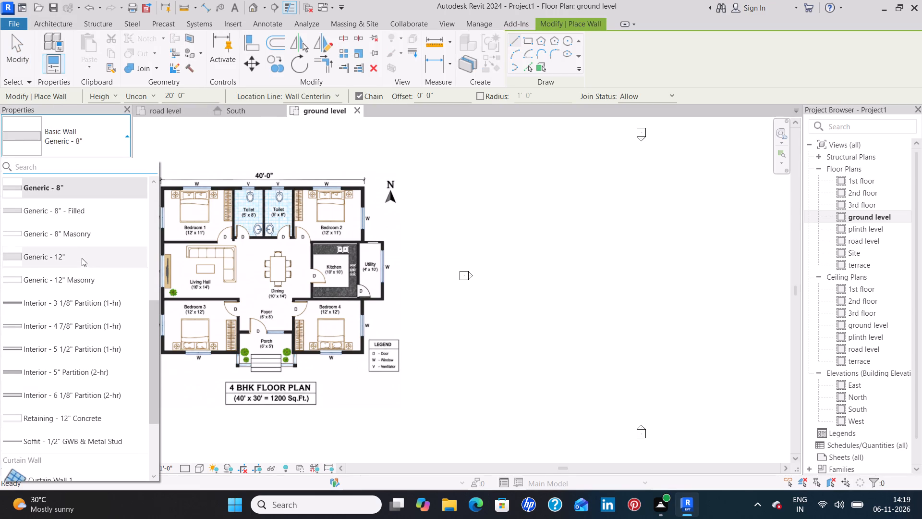
{"action": "left_click", "coordinate": [100, 137]}
{"action": "left_click", "coordinate": [117, 162]}
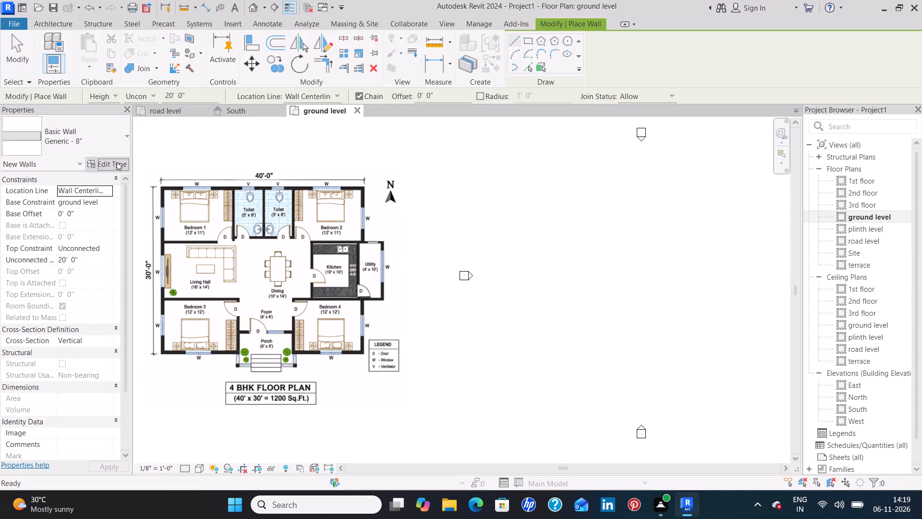
{"action": "left_click", "coordinate": [533, 114]}
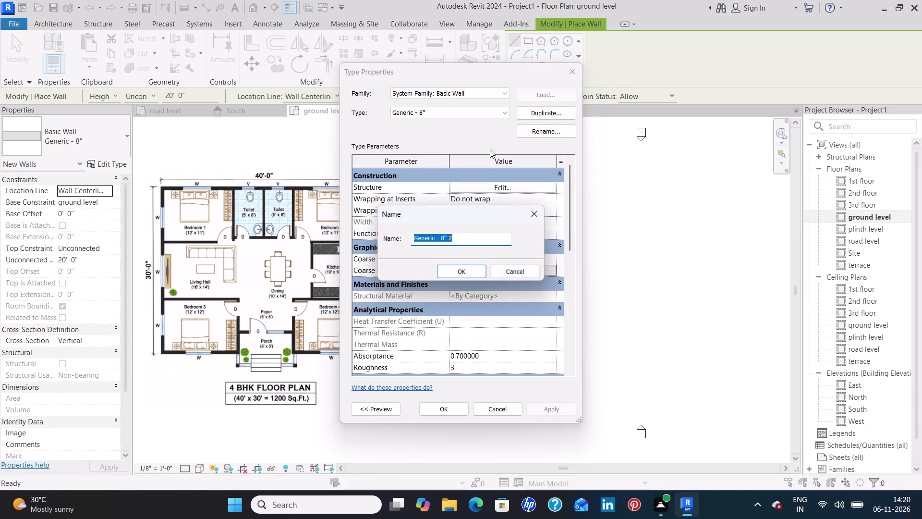
{"action": "left_click", "coordinate": [461, 240]}
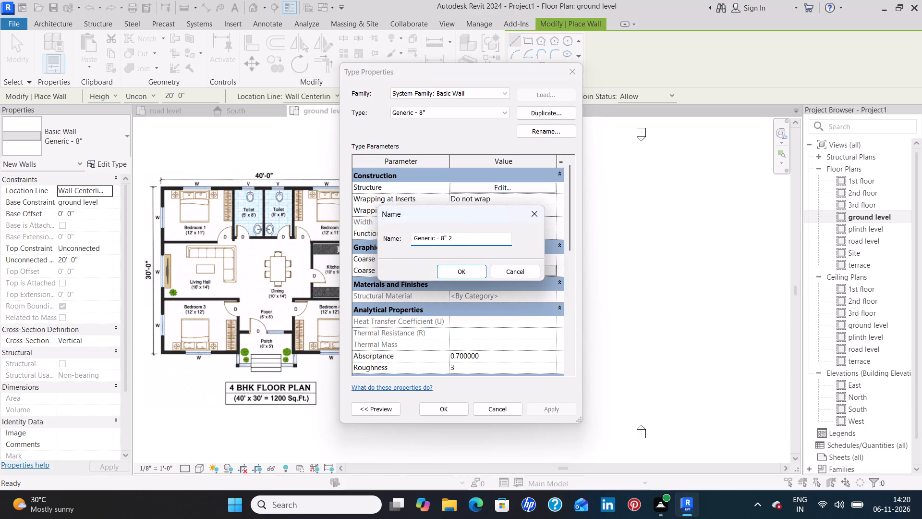
{"action": "key", "text": "BackSpace"}
{"action": "key", "text": "BackSpace"}
{"action": "key", "text": "BackSpace"}
{"action": "key", "text": "BackSpace"}
{"action": "type", "text": "9'"}
{"action": "key", "text": "BackSpace"}
{"action": "key", "text": "shift+quotedbl"}
{"action": "left_click", "coordinate": [446, 270]}
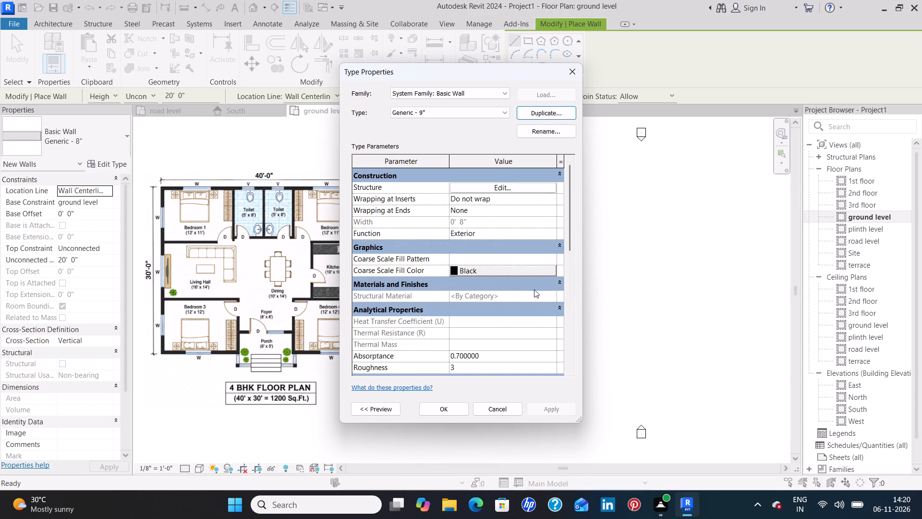
Set the structure layer thickness of the Generic - 9" wall type to 9" and apply the type changes.
{"action": "left_click", "coordinate": [518, 188]}
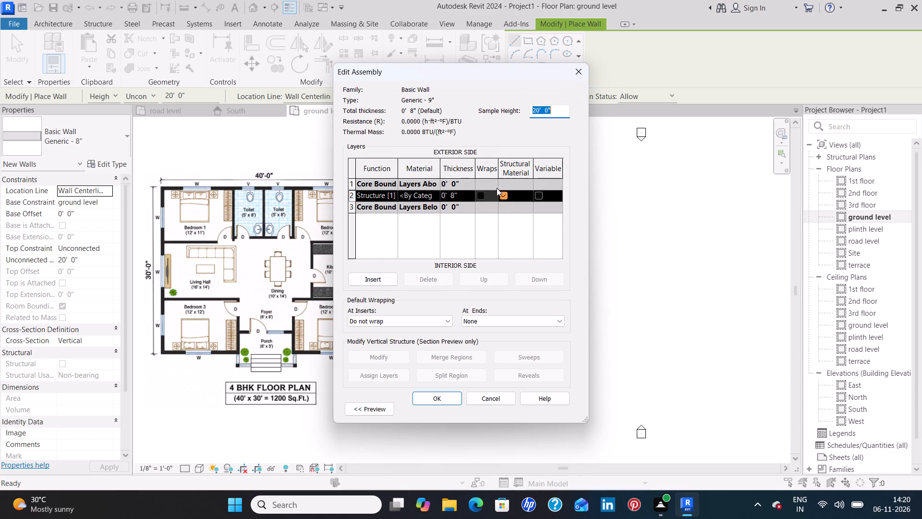
{"action": "left_click", "coordinate": [468, 196]}
{"action": "key", "text": "BackSpace"}
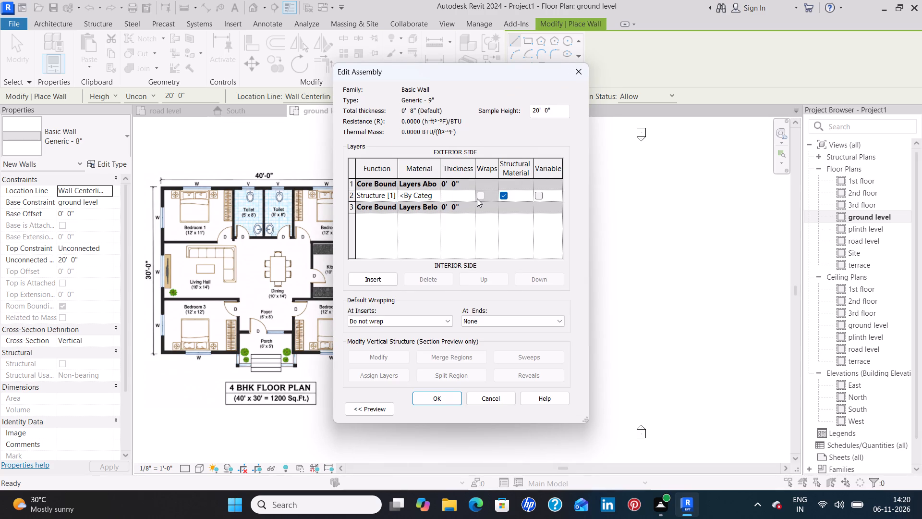
{"action": "type", "text": "9\""}
{"action": "left_click", "coordinate": [435, 400]}
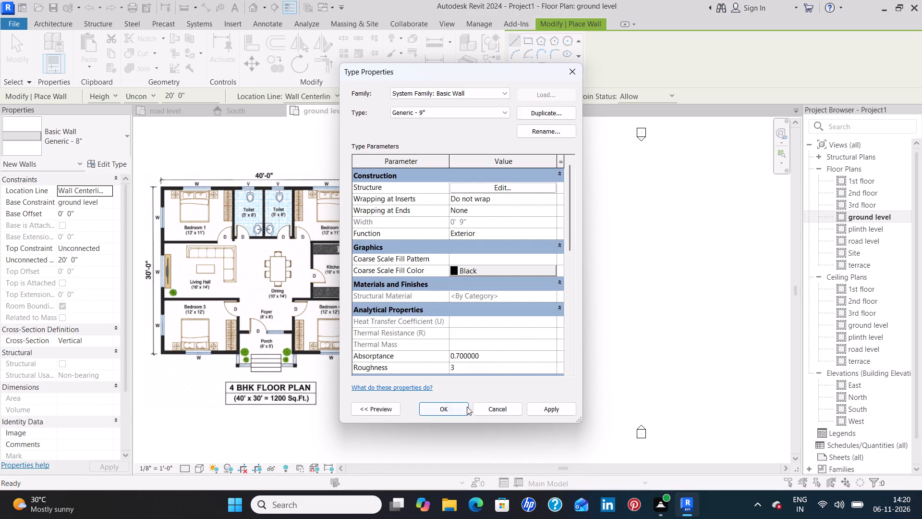
{"action": "left_click", "coordinate": [543, 404]}
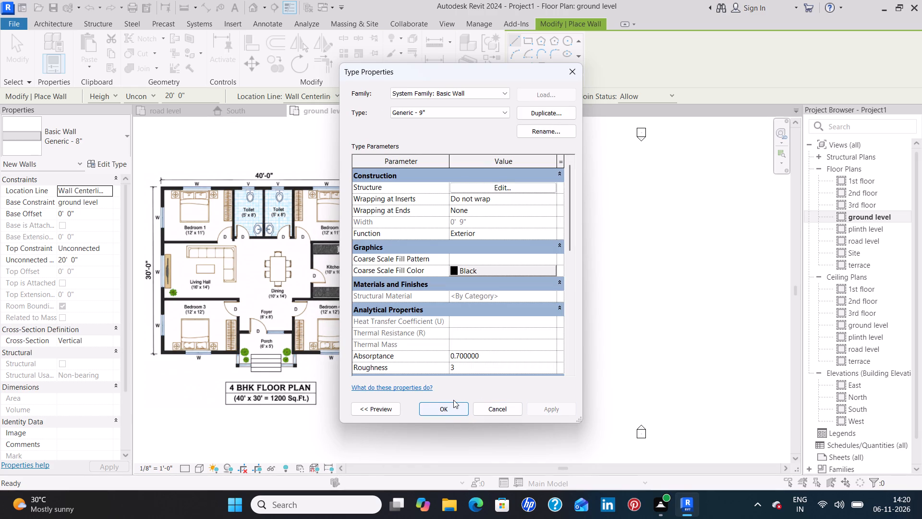
{"action": "left_click", "coordinate": [453, 400]}
{"action": "left_click", "coordinate": [447, 413]}
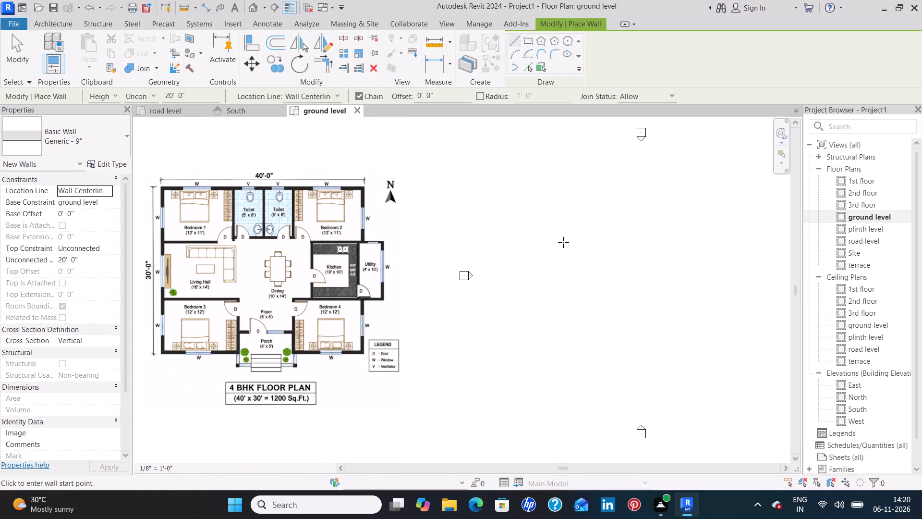
Set the top constraint for the new walls to "Up to level: ground level".
{"action": "left_click", "coordinate": [197, 96]}
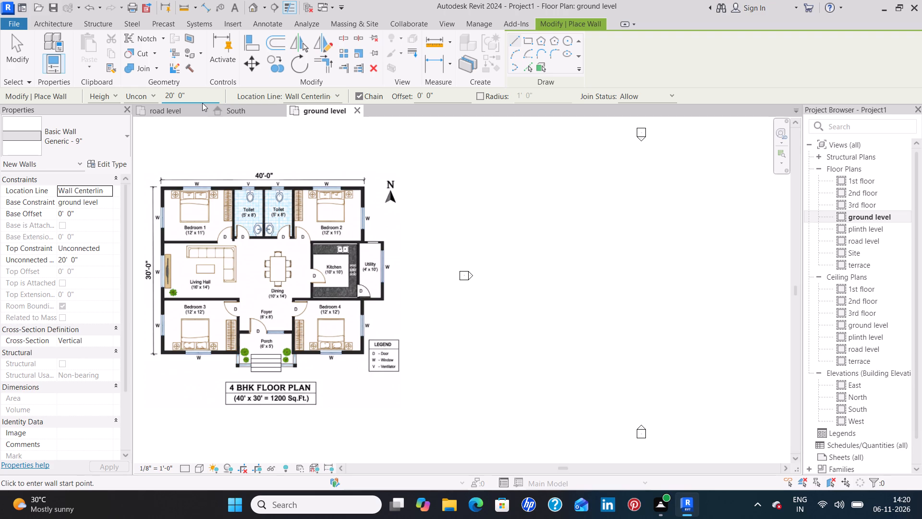
{"action": "left_click", "coordinate": [108, 250]}
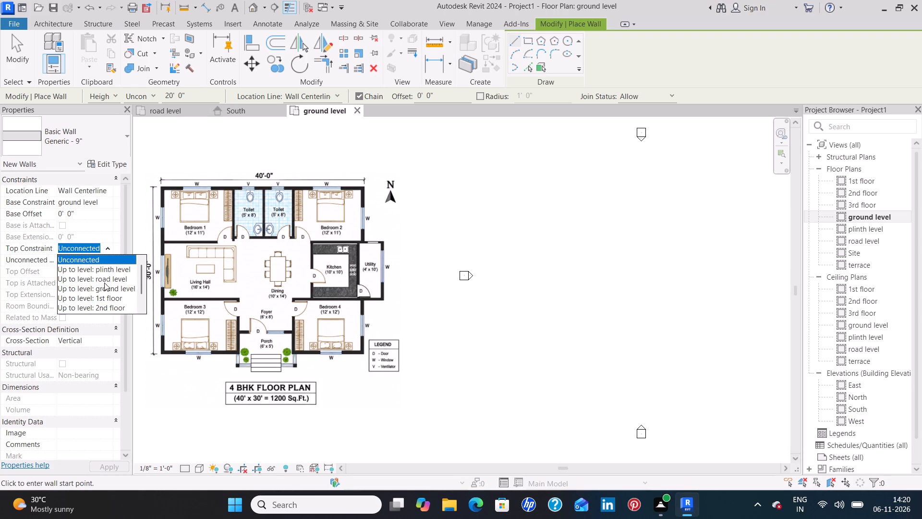
{"action": "left_click", "coordinate": [106, 287]}
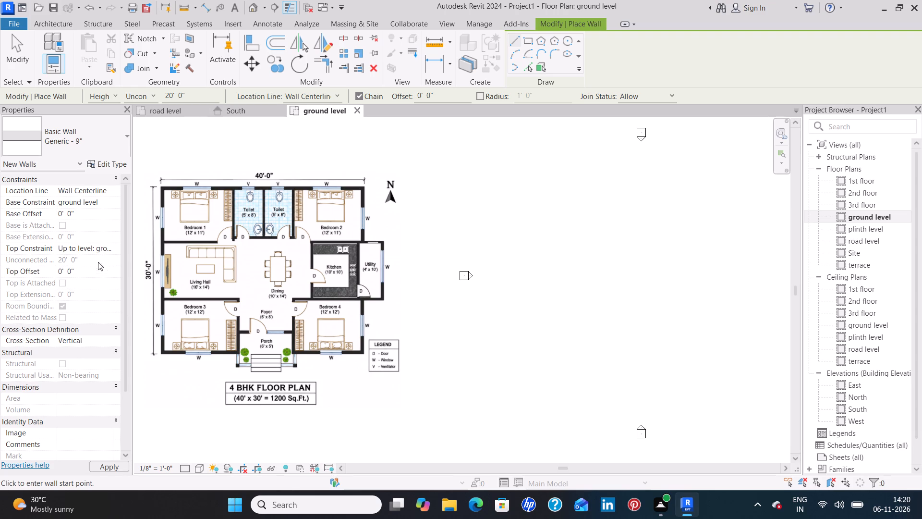
Set the new walls' top constraint to "Up to level: 1st floor" and their location line to "Finish Face: Interior".
{"action": "left_click", "coordinate": [108, 247]}
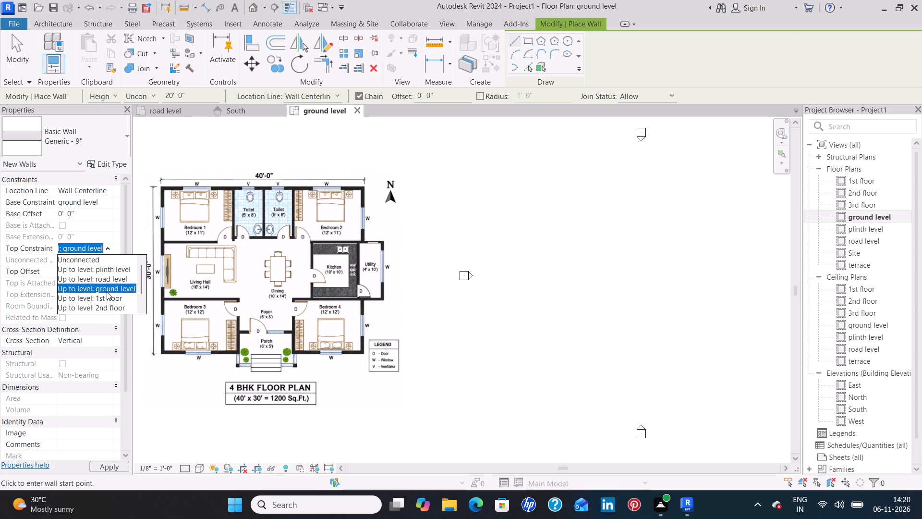
{"action": "left_click", "coordinate": [108, 298]}
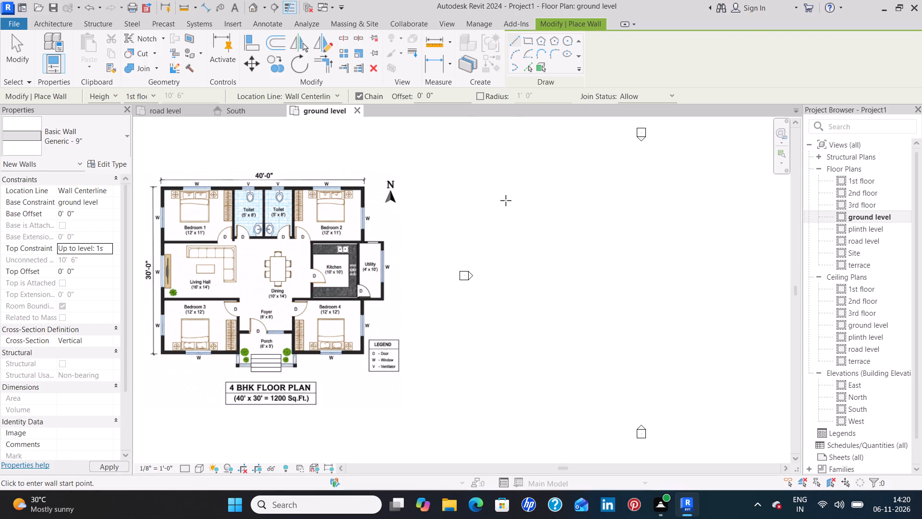
{"action": "left_click", "coordinate": [109, 190]}
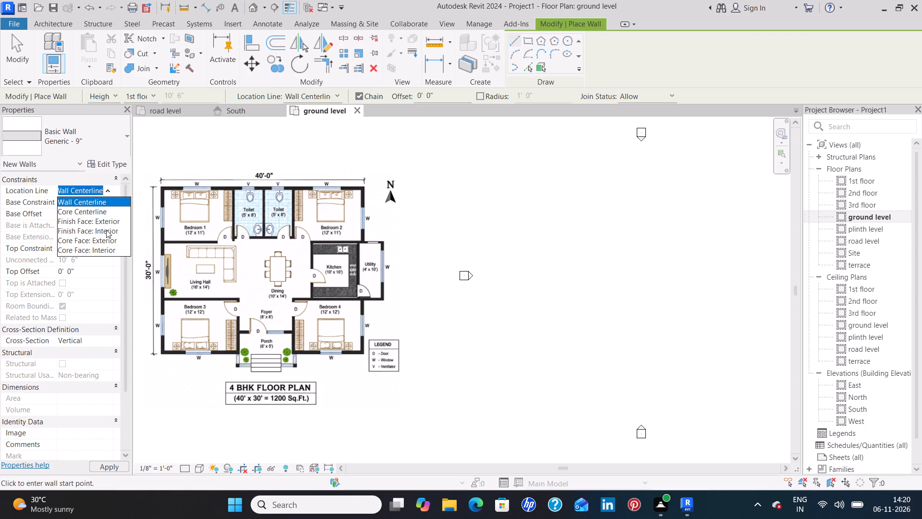
{"action": "left_click", "coordinate": [106, 230]}
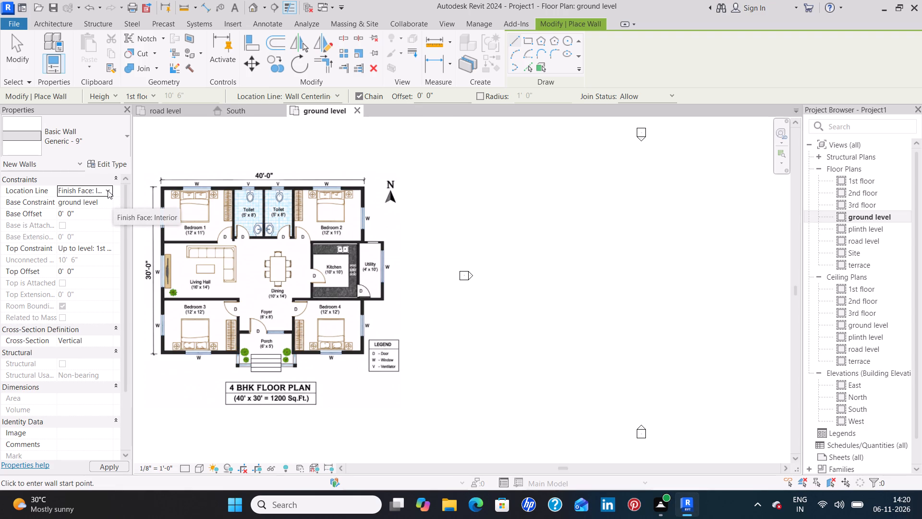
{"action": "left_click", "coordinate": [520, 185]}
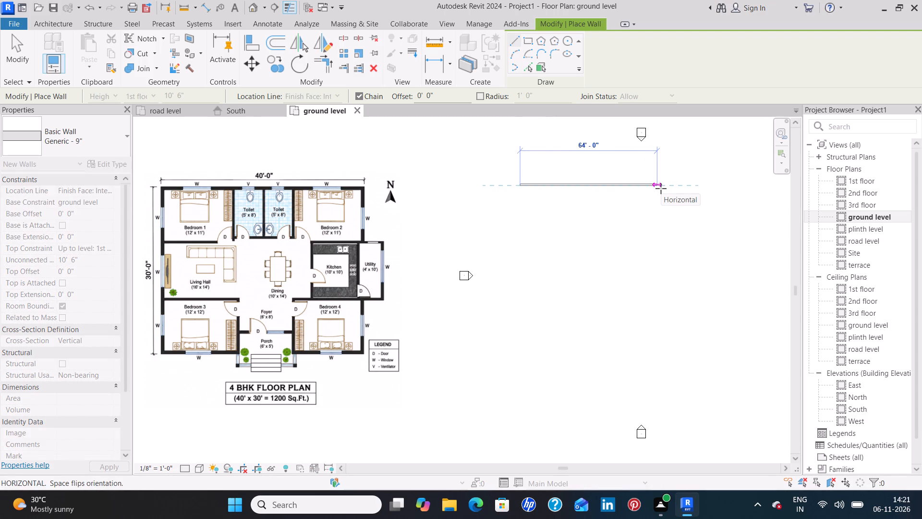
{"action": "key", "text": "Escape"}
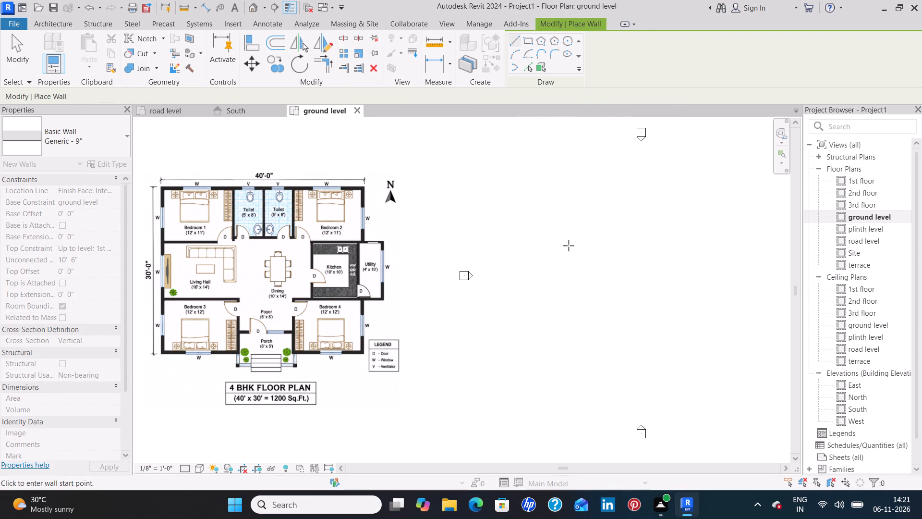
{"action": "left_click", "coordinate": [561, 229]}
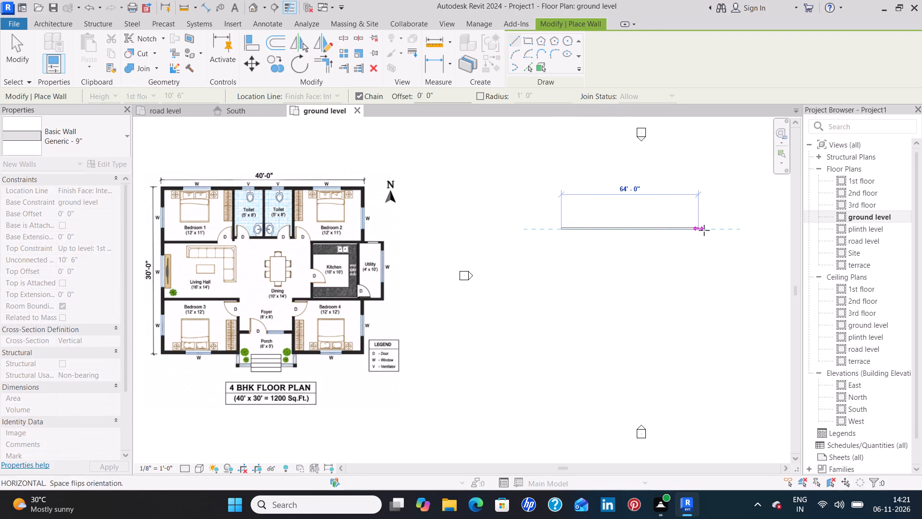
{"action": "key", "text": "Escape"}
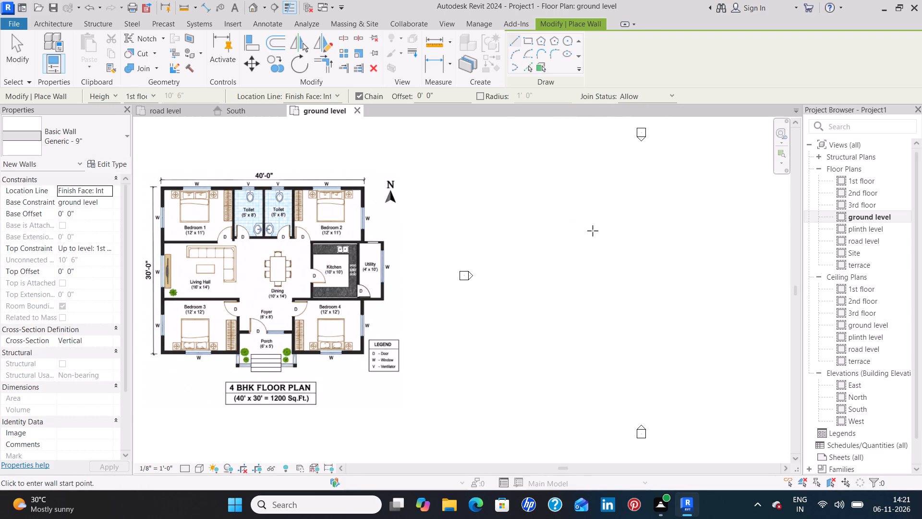
Draw a closed rectangle of Generic - 9" exterior walls, 40' wide by 30' deep, in the open area between the elevation markers.
{"action": "left_click", "coordinate": [593, 231]}
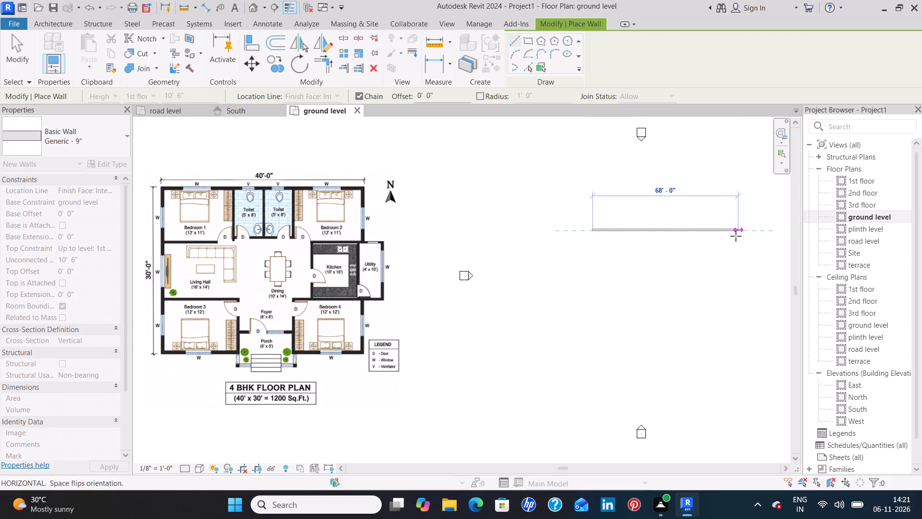
{"action": "type", "text": "40"}
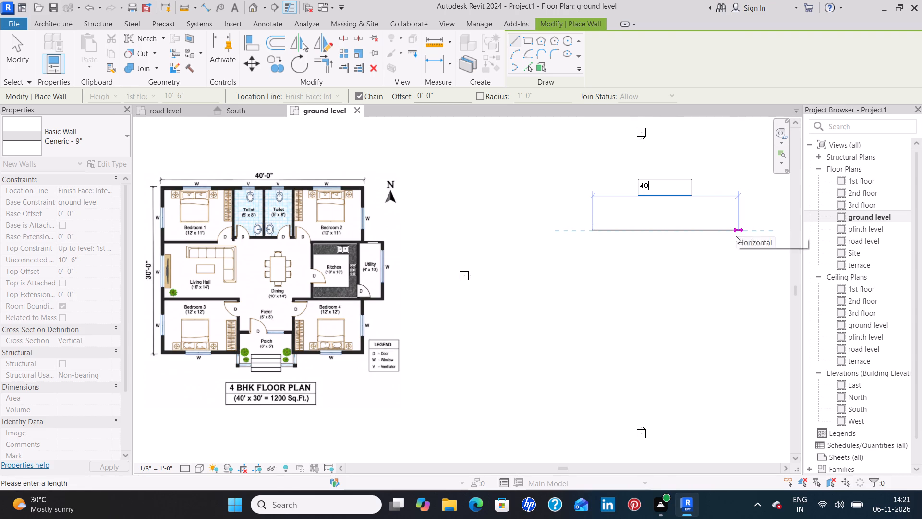
{"action": "key", "text": "apostrophe"}
{"action": "key", "text": "Return"}
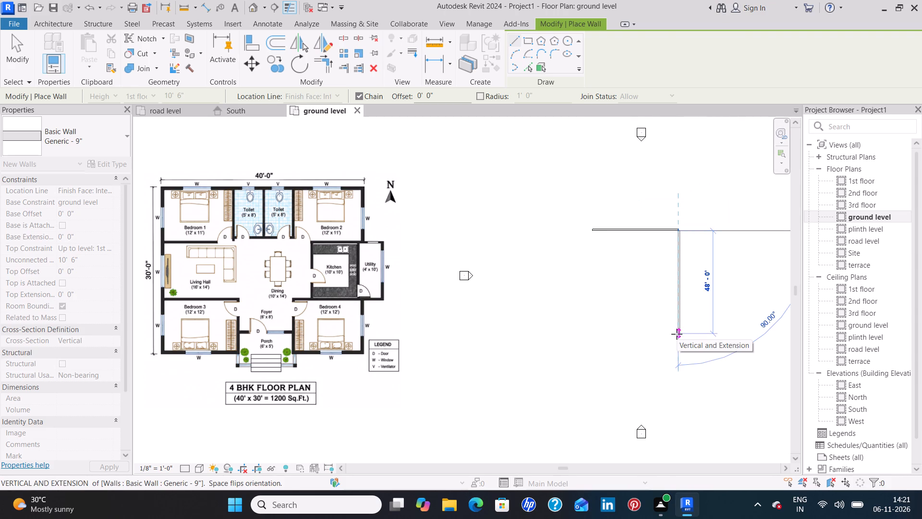
{"action": "type", "text": "30'"}
{"action": "key", "text": "Return"}
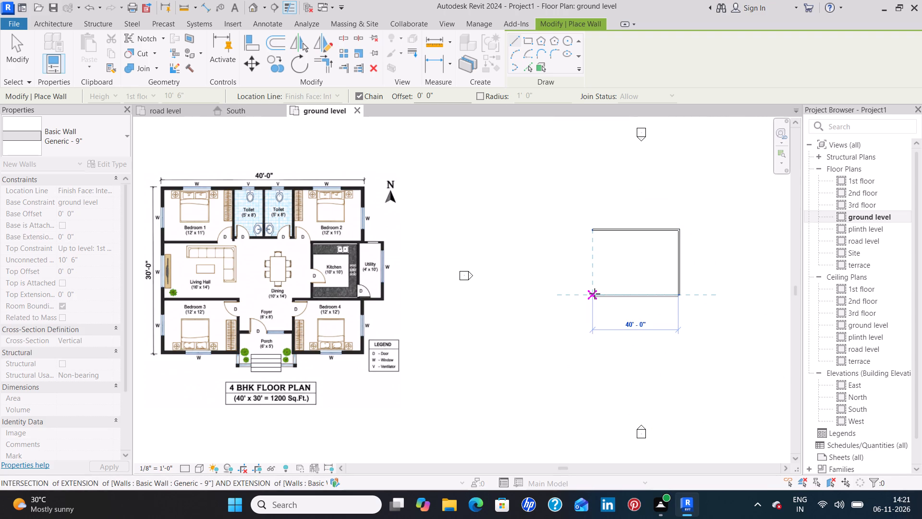
{"action": "type", "text": "40'"}
{"action": "key", "text": "Return"}
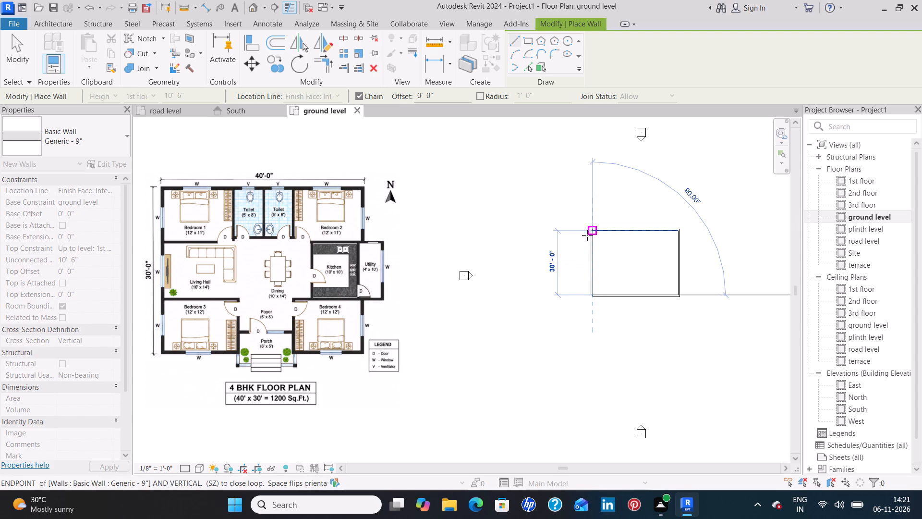
{"action": "type", "text": "30'"}
{"action": "key", "text": "Return"}
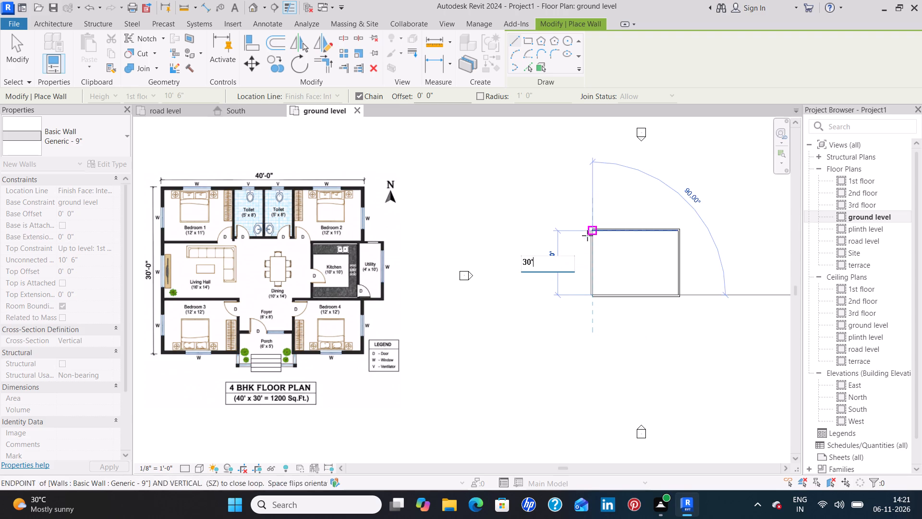
{"action": "key", "text": "Escape"}
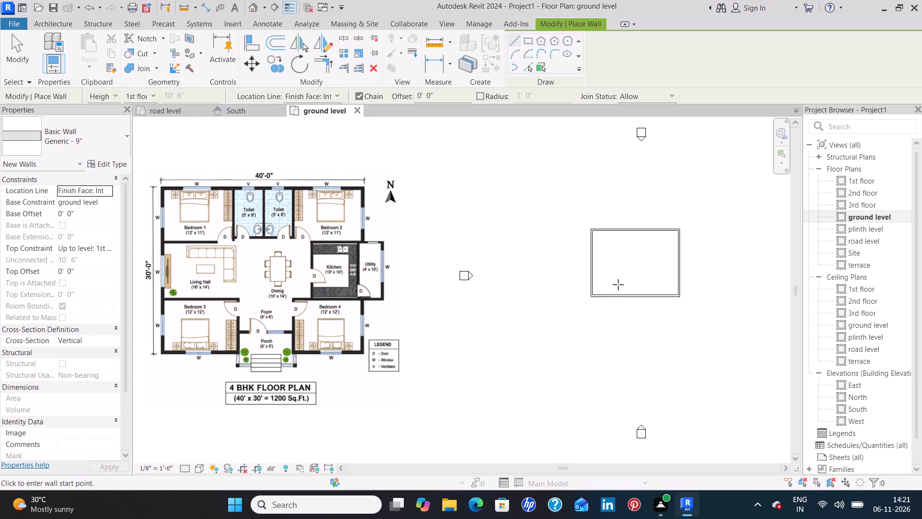
Examine the finished exterior wall outline and the room layout and sizes on the plan image.
{"action": "scroll", "coordinate": [619, 283], "scroll_direction": "up", "scroll_amount": 9}
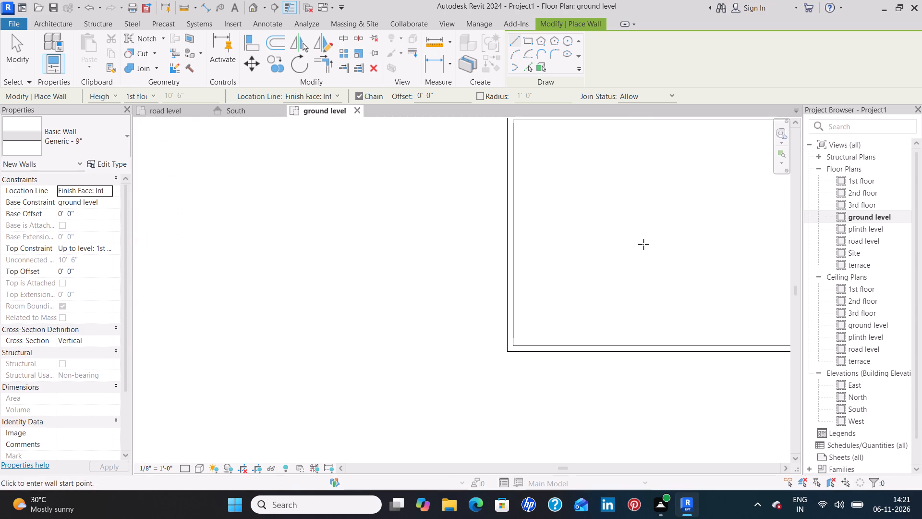
{"action": "middle_click_drag", "start_coordinate": [643, 247], "coordinate": [604, 315]}
{"action": "scroll", "coordinate": [600, 320], "scroll_direction": "up", "scroll_amount": 5}
{"action": "scroll", "coordinate": [601, 312], "scroll_direction": "down", "scroll_amount": 3}
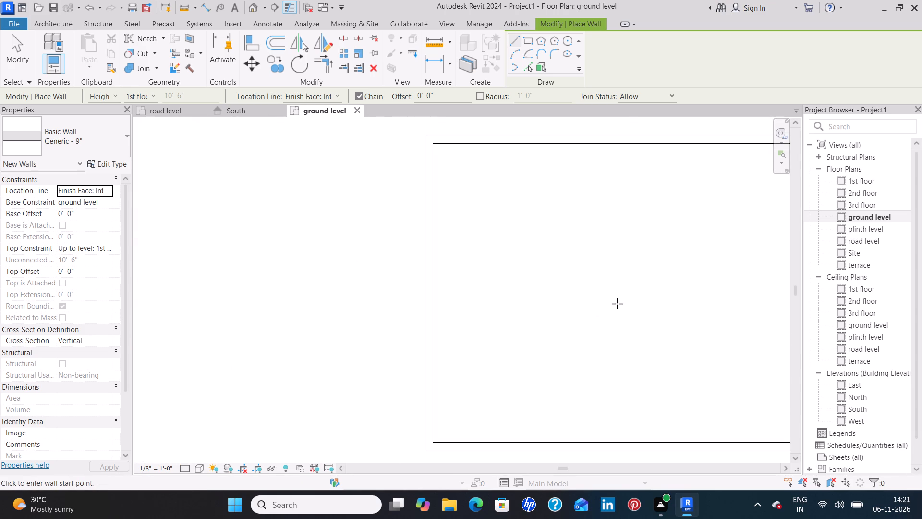
{"action": "middle_click_drag", "start_coordinate": [616, 305], "coordinate": [558, 334]}
{"action": "scroll", "coordinate": [610, 309], "scroll_direction": "down", "scroll_amount": 1}
{"action": "scroll", "coordinate": [554, 332], "scroll_direction": "down", "scroll_amount": 1}
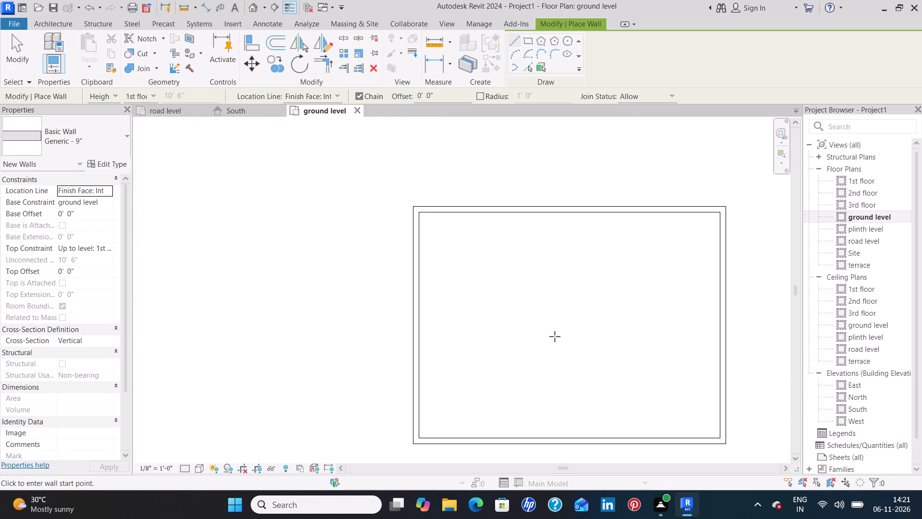
{"action": "scroll", "coordinate": [555, 336], "scroll_direction": "down", "scroll_amount": 4}
{"action": "scroll", "coordinate": [442, 339], "scroll_direction": "down", "scroll_amount": 2}
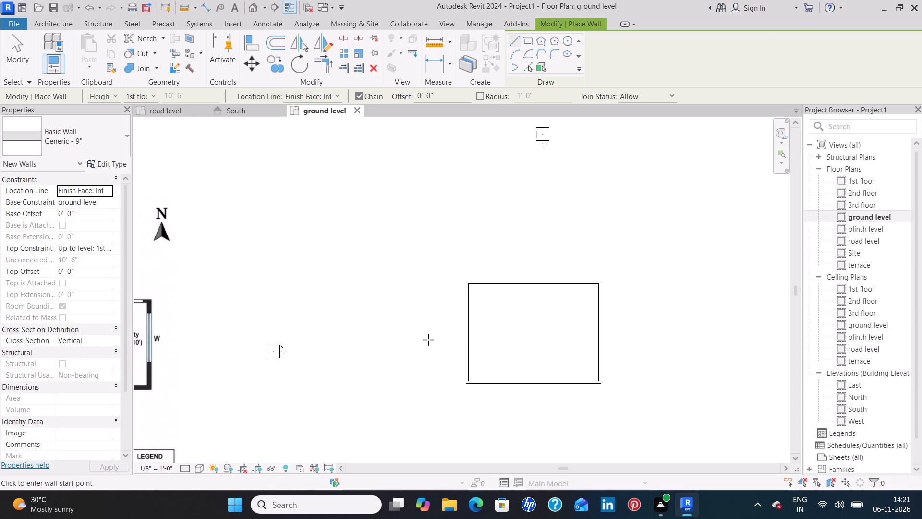
{"action": "middle_click_drag", "start_coordinate": [425, 340], "coordinate": [494, 304]}
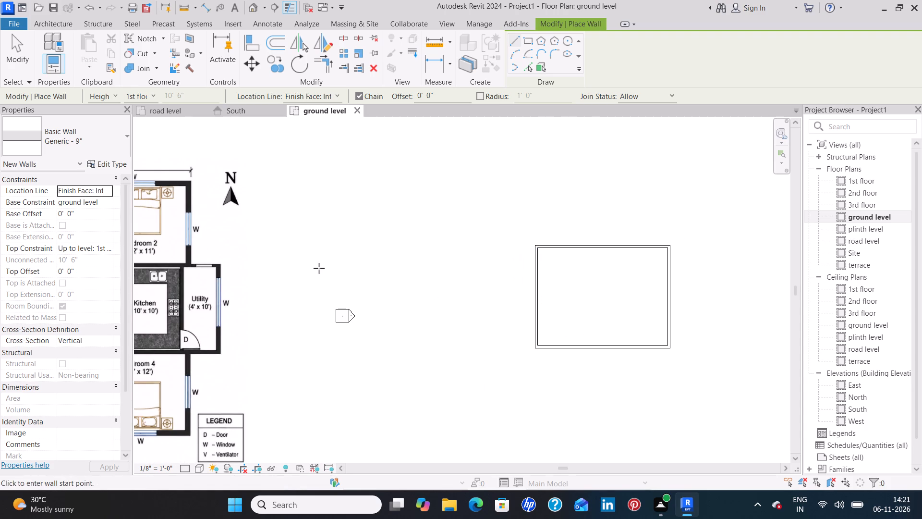
{"action": "middle_click_drag", "start_coordinate": [319, 266], "coordinate": [537, 264]}
{"action": "middle_click_drag", "start_coordinate": [278, 267], "coordinate": [434, 262]}
{"action": "middle_click_drag", "start_coordinate": [605, 266], "coordinate": [594, 267]}
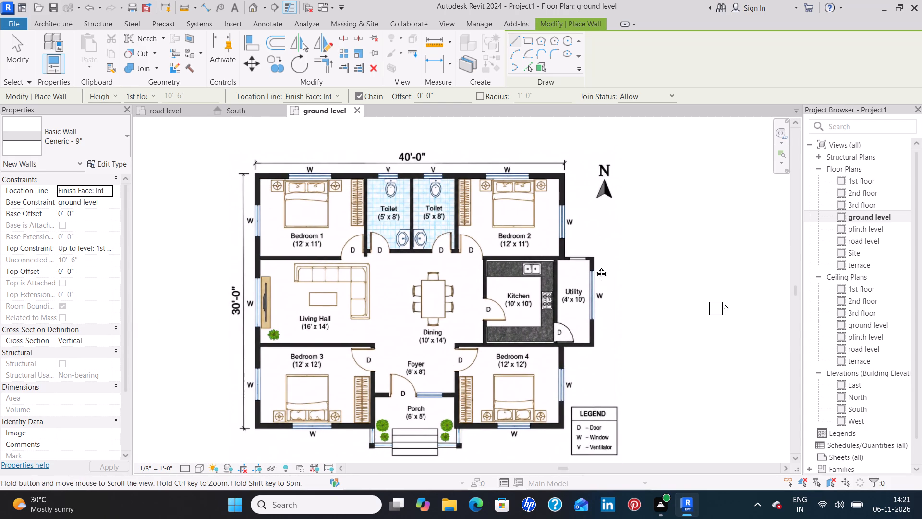
{"action": "middle_click_drag", "start_coordinate": [594, 267], "coordinate": [220, 268]}
{"action": "middle_click_drag", "start_coordinate": [557, 273], "coordinate": [470, 275]}
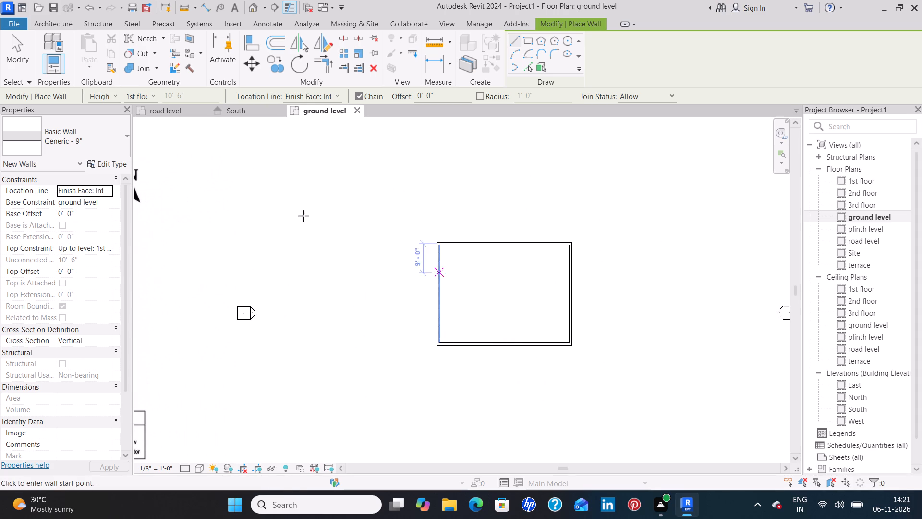
Switch the wall type to Generic - 6" for the interior partitions.
{"action": "left_click", "coordinate": [84, 144]}
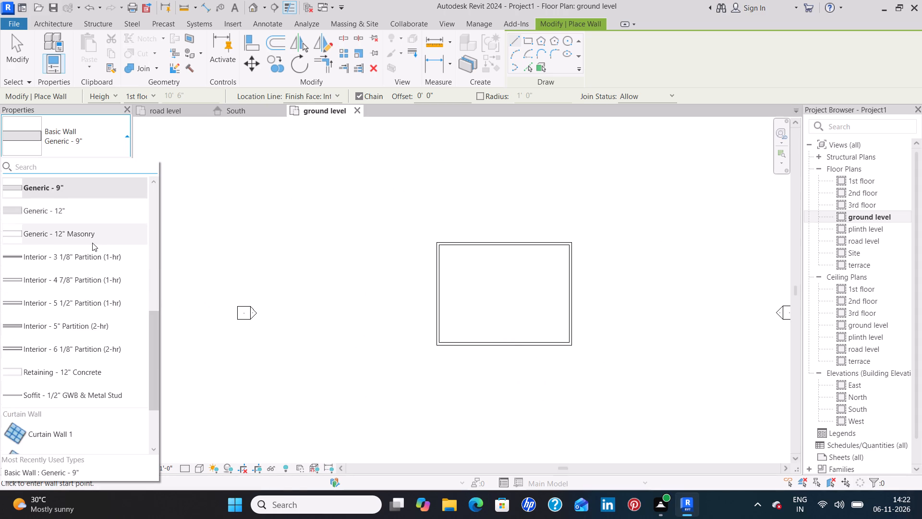
{"action": "scroll", "coordinate": [92, 242], "scroll_direction": "up", "scroll_amount": 3}
{"action": "left_click", "coordinate": [78, 281]}
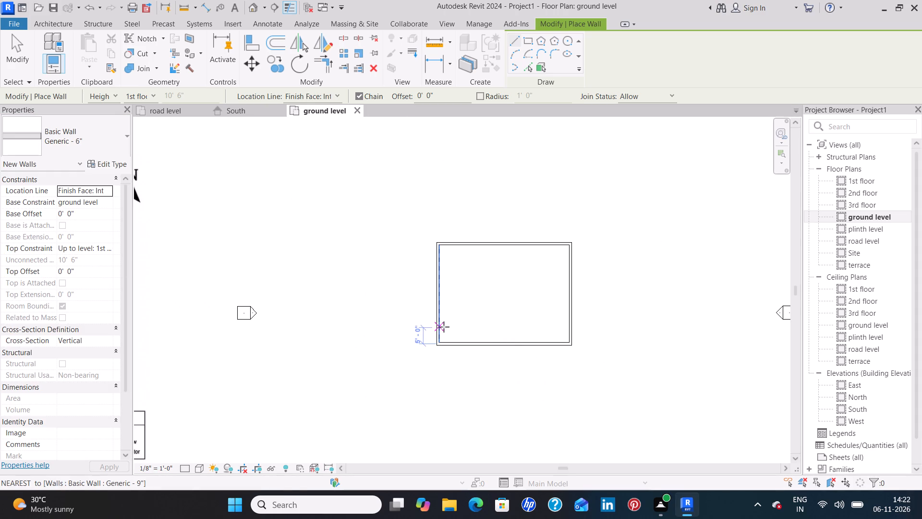
Draw Bedroom 1's partitions: an 11' wall starting about 12' along the north exterior wall, returned about 12' to the west exterior wall.
{"action": "scroll", "coordinate": [472, 283], "scroll_direction": "up", "scroll_amount": 3}
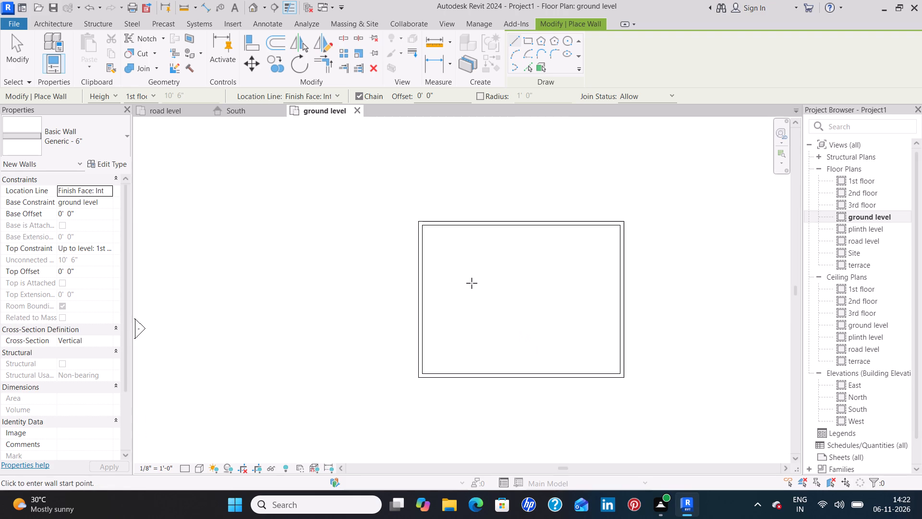
{"action": "scroll", "coordinate": [472, 283], "scroll_direction": "down", "scroll_amount": 4}
{"action": "scroll", "coordinate": [373, 286], "scroll_direction": "down", "scroll_amount": 3}
{"action": "middle_click_drag", "start_coordinate": [287, 262], "coordinate": [516, 284]}
{"action": "scroll", "coordinate": [290, 278], "scroll_direction": "up", "scroll_amount": 7}
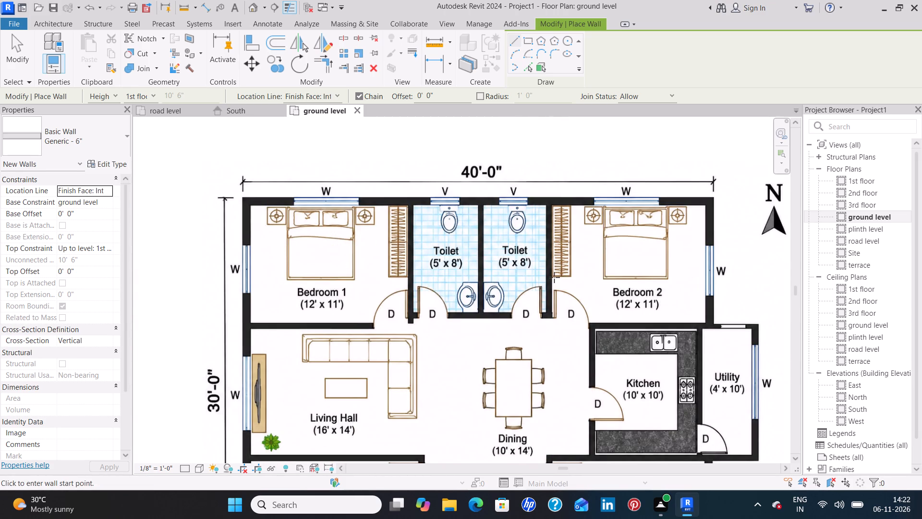
{"action": "scroll", "coordinate": [554, 277], "scroll_direction": "down", "scroll_amount": 4}
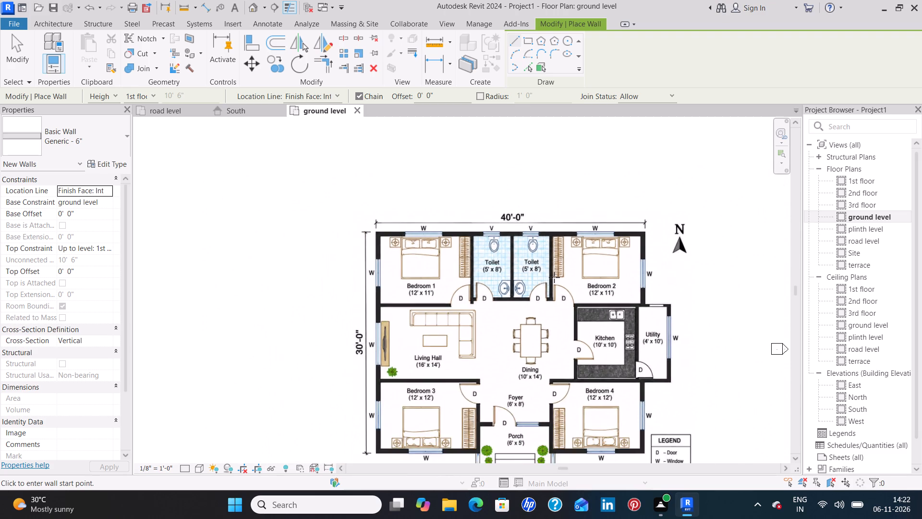
{"action": "scroll", "coordinate": [554, 277], "scroll_direction": "down", "scroll_amount": 3}
{"action": "middle_click_drag", "start_coordinate": [670, 277], "coordinate": [352, 272]}
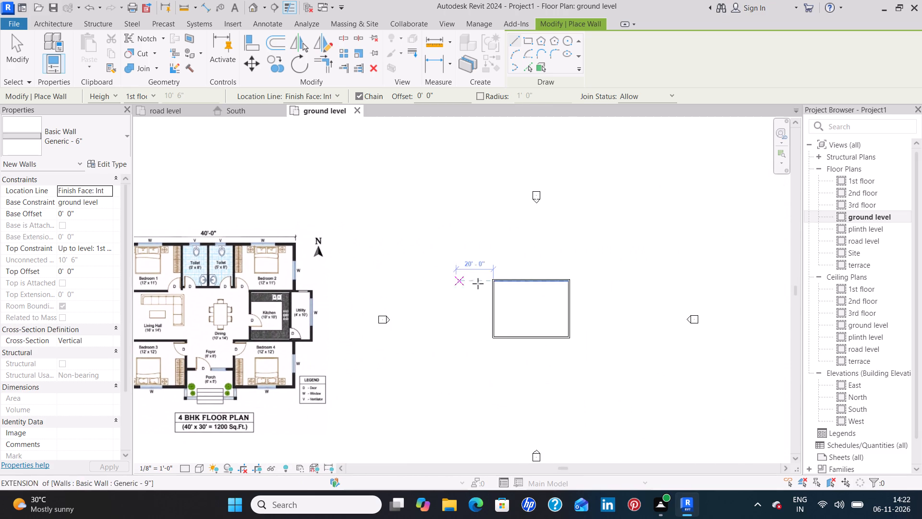
{"action": "scroll", "coordinate": [502, 292], "scroll_direction": "up", "scroll_amount": 9}
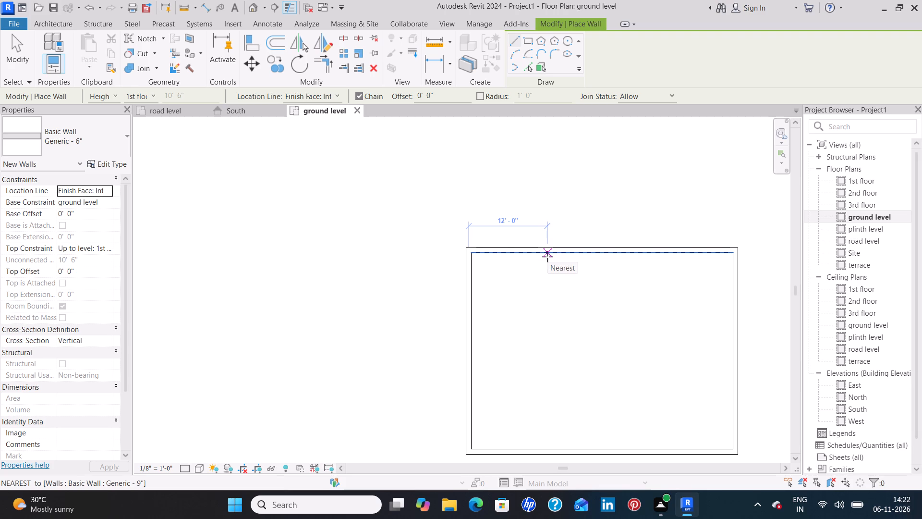
{"action": "scroll", "coordinate": [547, 255], "scroll_direction": "down", "scroll_amount": 7}
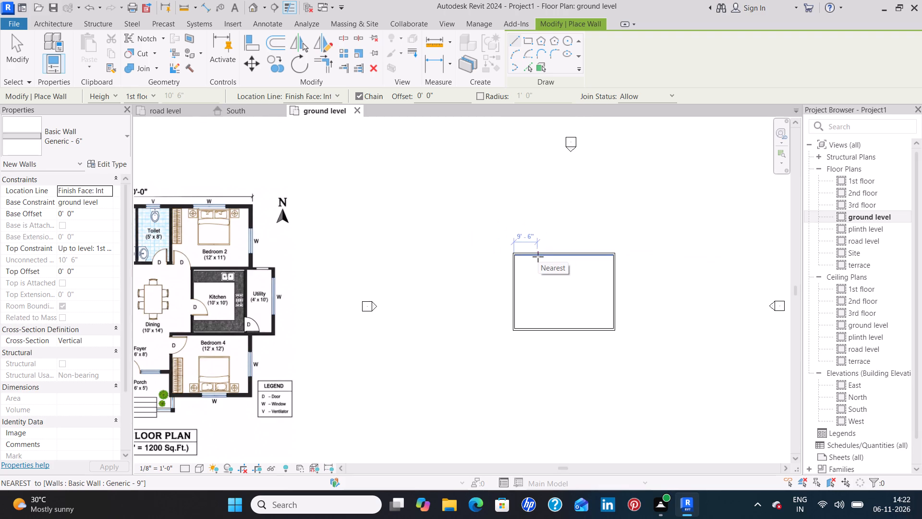
{"action": "scroll", "coordinate": [538, 257], "scroll_direction": "up", "scroll_amount": 8}
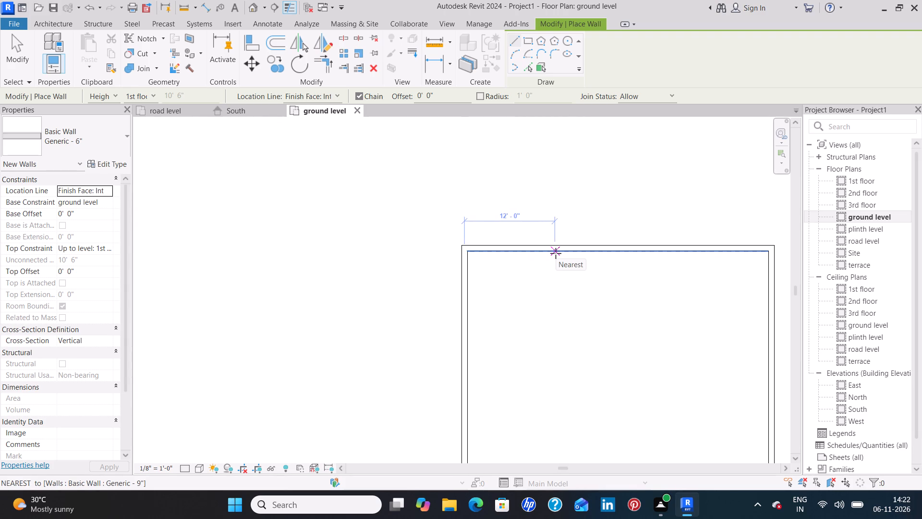
{"action": "left_click", "coordinate": [556, 253]}
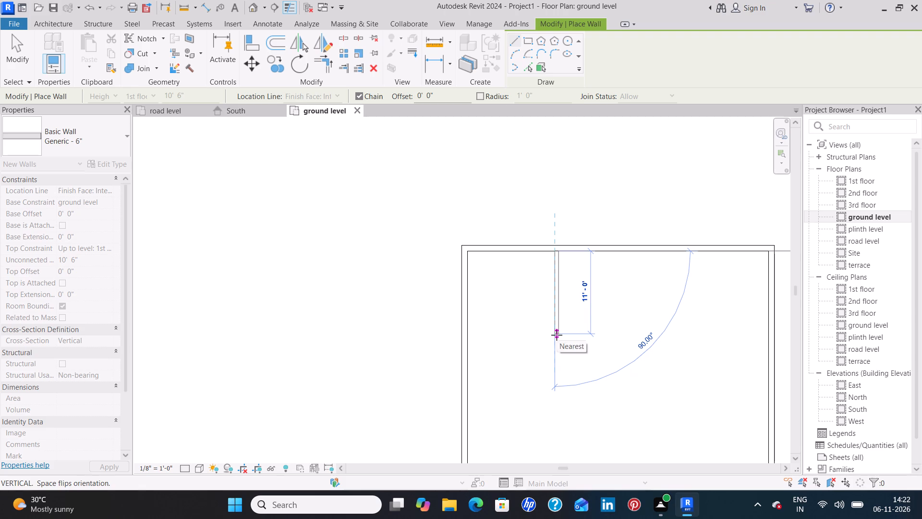
{"action": "type", "text": "11'"}
{"action": "key", "text": "Return"}
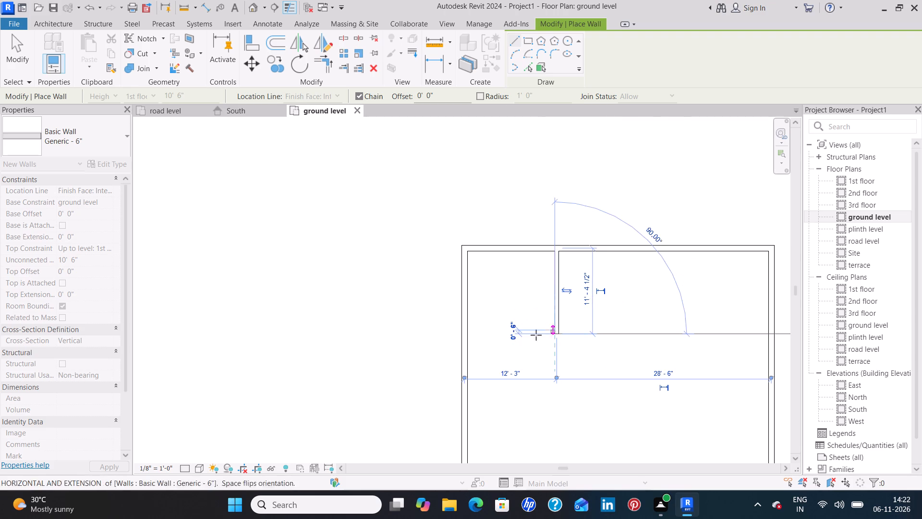
{"action": "left_click", "coordinate": [465, 333]}
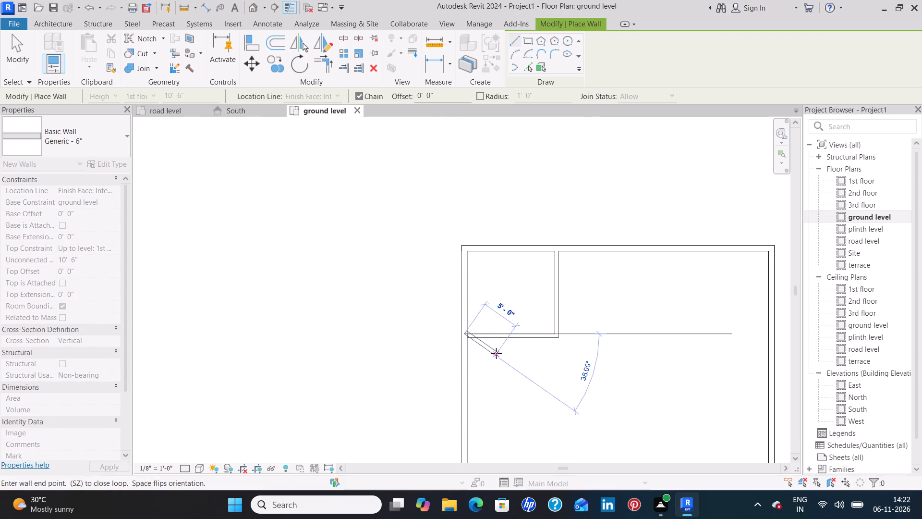
{"action": "key", "text": "Escape"}
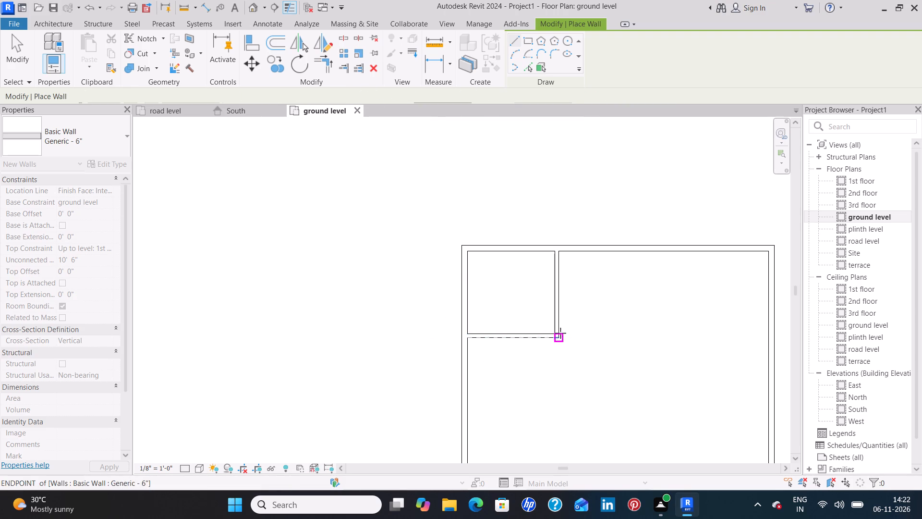
Extend Bedroom 1's south partition with a straight Generic - 6" wall from its southeast corner to the east exterior wall.
{"action": "scroll", "coordinate": [473, 324], "scroll_direction": "down", "scroll_amount": 8}
{"action": "scroll", "coordinate": [414, 309], "scroll_direction": "down", "scroll_amount": 1}
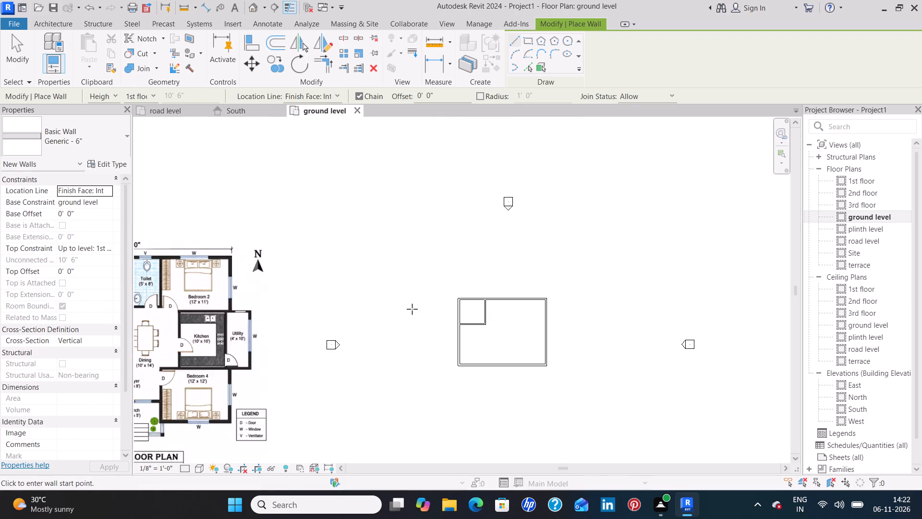
{"action": "scroll", "coordinate": [412, 309], "scroll_direction": "down", "scroll_amount": 2}
{"action": "scroll", "coordinate": [482, 314], "scroll_direction": "up", "scroll_amount": 8}
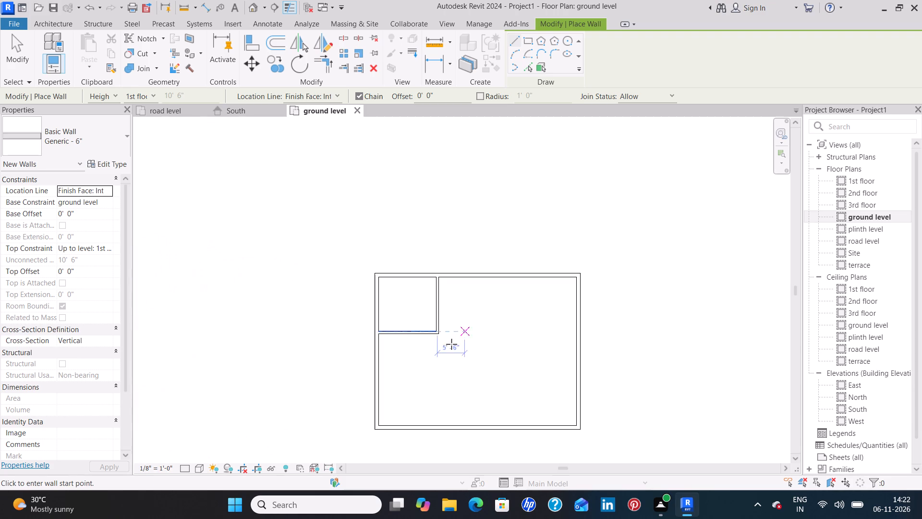
{"action": "scroll", "coordinate": [449, 352], "scroll_direction": "up", "scroll_amount": 5}
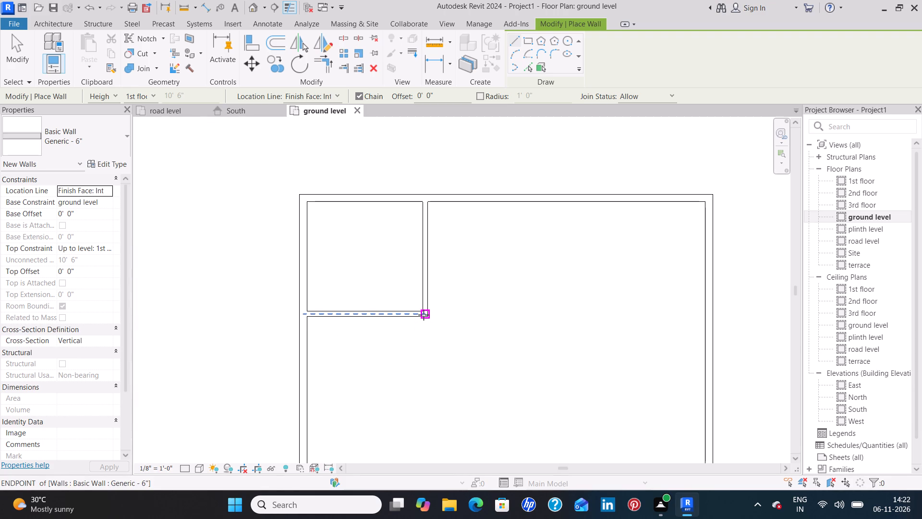
{"action": "left_click", "coordinate": [427, 316]}
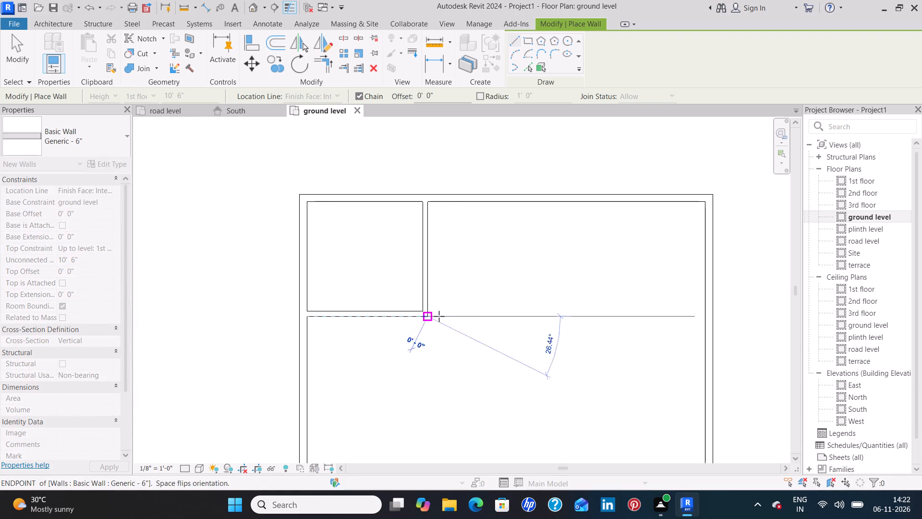
{"action": "left_click", "coordinate": [705, 314]}
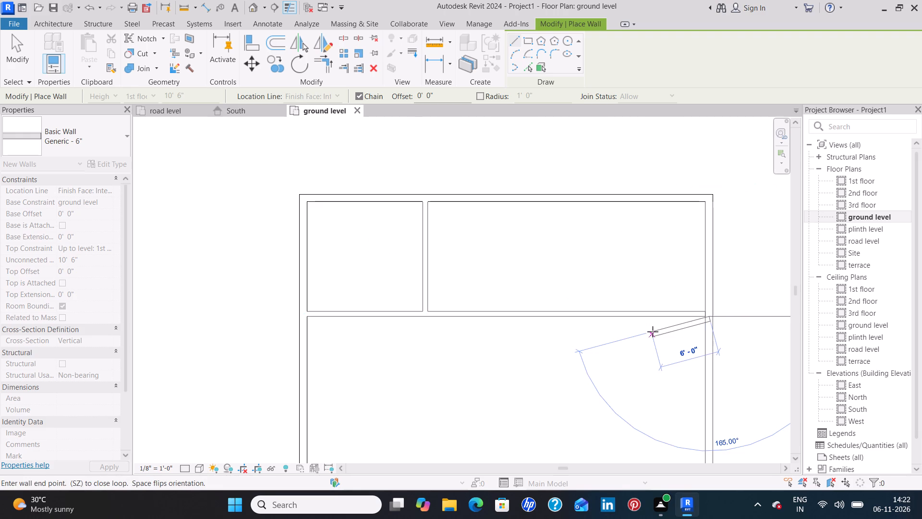
{"action": "key", "text": "Escape"}
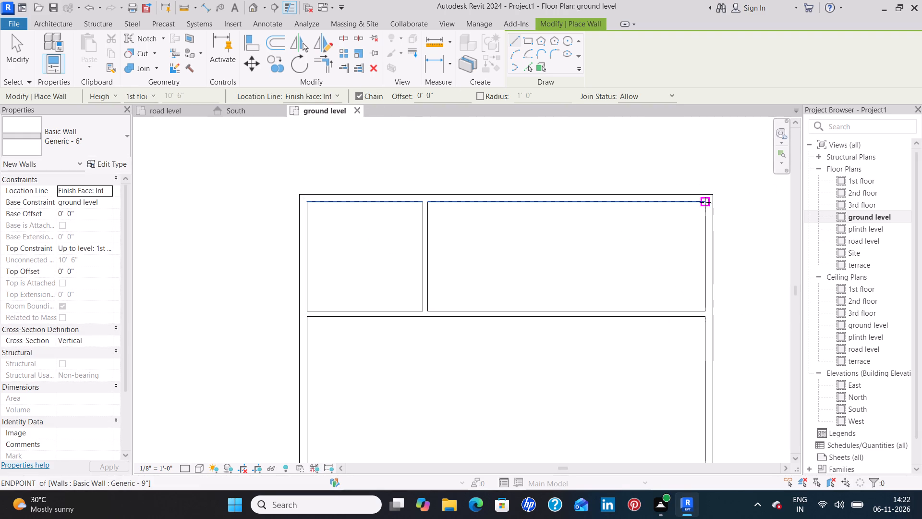
Draw Bedroom 2's west partition, an 11' wall from the north exterior wall about 12' from the east end down to the long partition.
{"action": "left_click", "coordinate": [591, 201]}
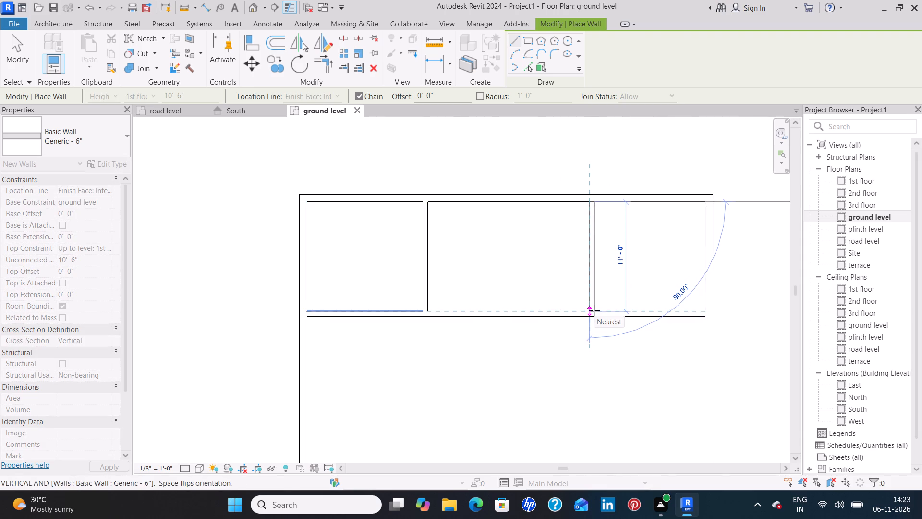
{"action": "left_click", "coordinate": [594, 310]}
{"action": "key", "text": "Escape"}
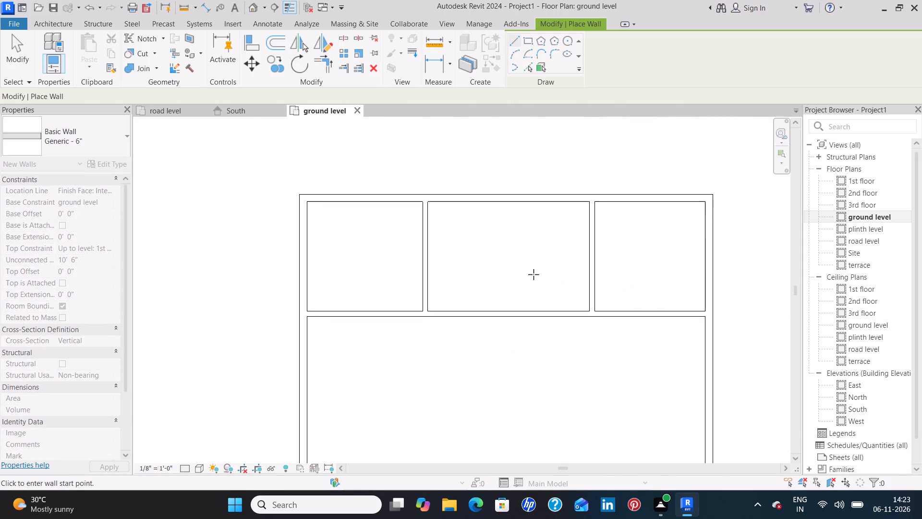
Examine the plan image's room layout and sizes against the partitions drawn so far.
{"action": "scroll", "coordinate": [533, 273], "scroll_direction": "down", "scroll_amount": 11}
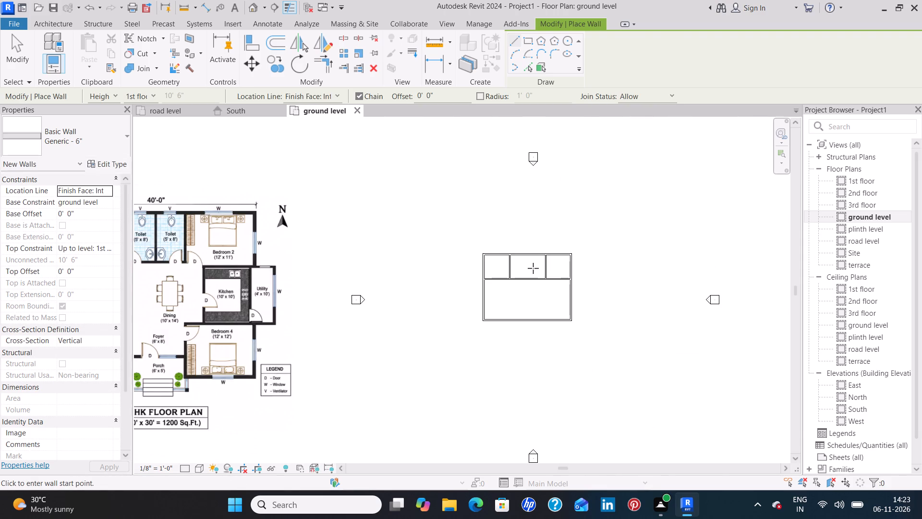
{"action": "scroll", "coordinate": [533, 268], "scroll_direction": "down", "scroll_amount": 1}
{"action": "scroll", "coordinate": [439, 224], "scroll_direction": "down", "scroll_amount": 2}
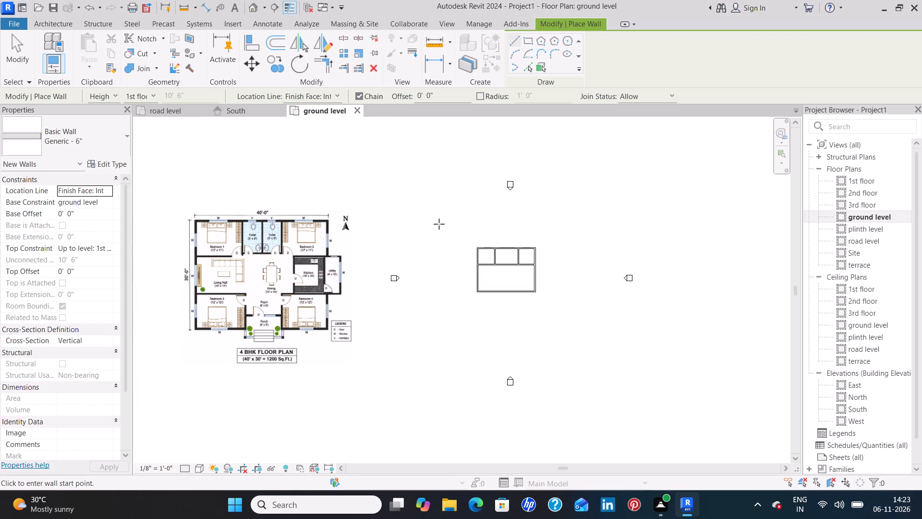
{"action": "middle_click_drag", "start_coordinate": [439, 224], "coordinate": [459, 252]}
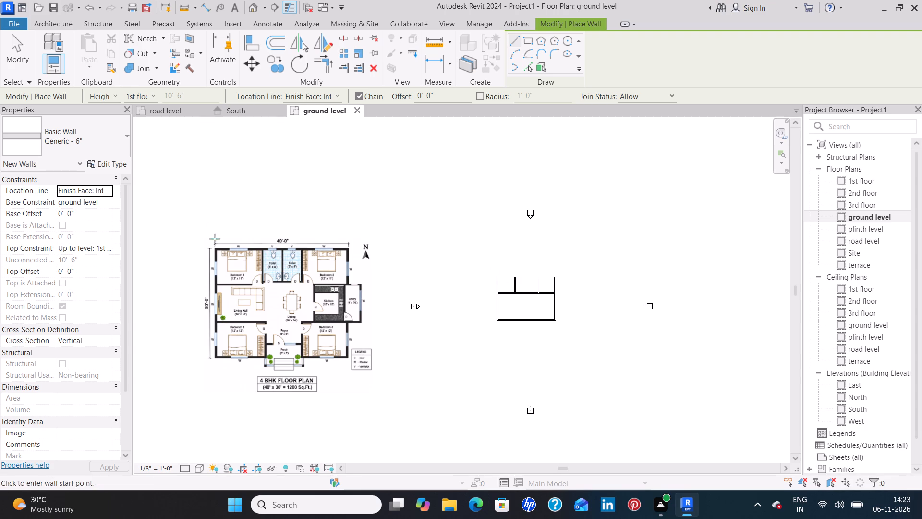
{"action": "scroll", "coordinate": [276, 259], "scroll_direction": "up", "scroll_amount": 9}
{"action": "scroll", "coordinate": [278, 229], "scroll_direction": "down", "scroll_amount": 4}
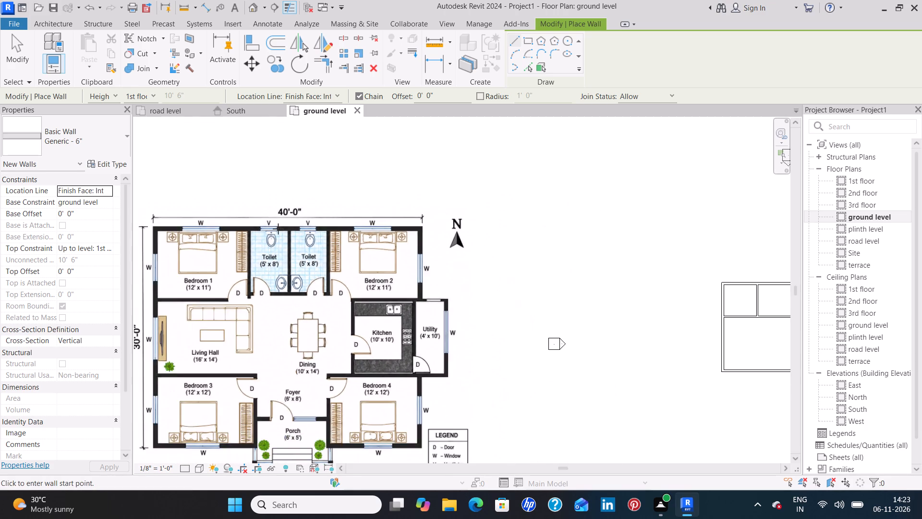
{"action": "scroll", "coordinate": [278, 229], "scroll_direction": "down", "scroll_amount": 3}
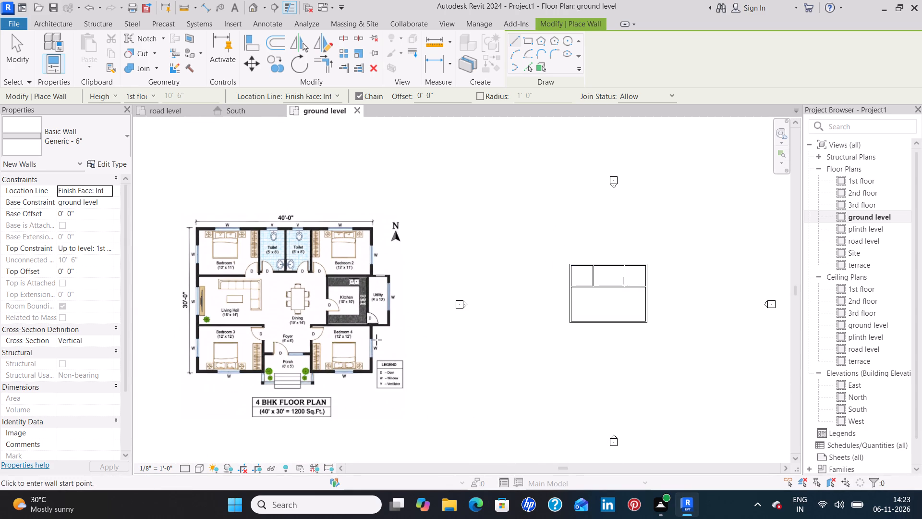
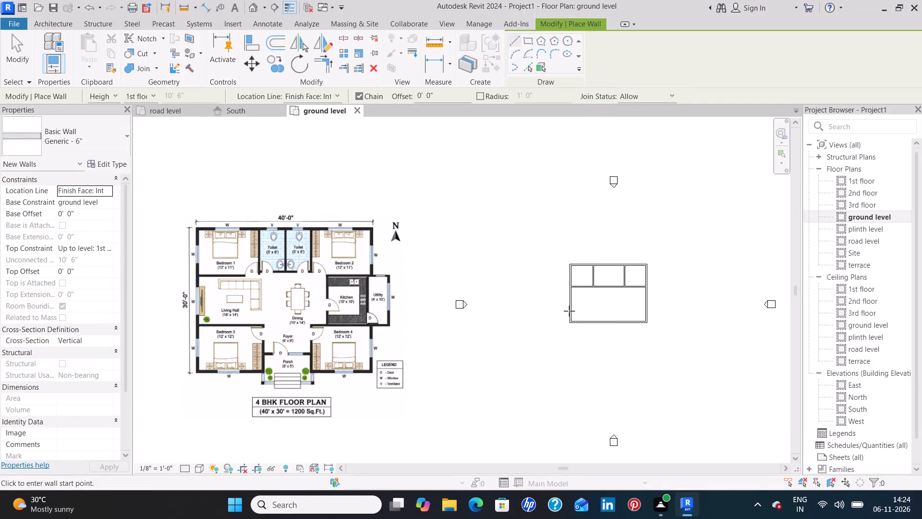
Measure Bedroom 1's clear width from the west exterior wall's inner face to its east partition.
{"action": "scroll", "coordinate": [631, 311], "scroll_direction": "up", "scroll_amount": 4}
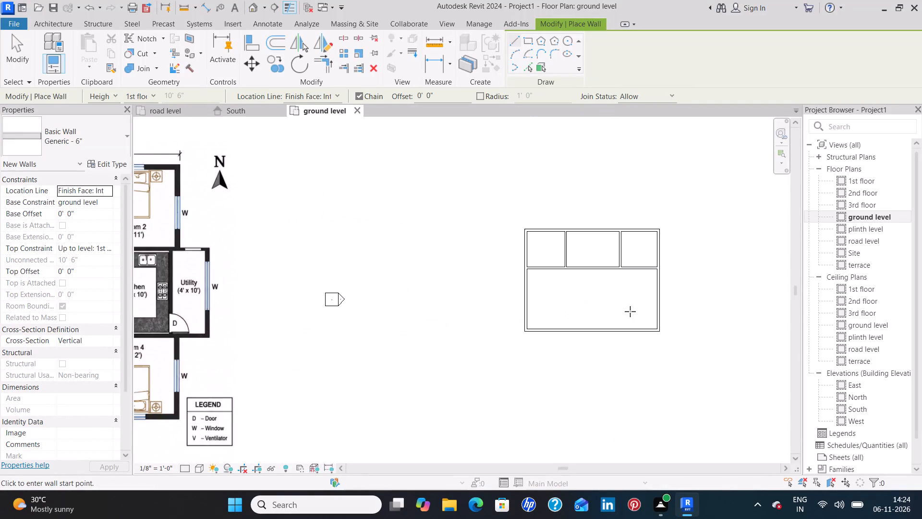
{"action": "scroll", "coordinate": [630, 311], "scroll_direction": "up", "scroll_amount": 4}
{"action": "middle_click_drag", "start_coordinate": [622, 296], "coordinate": [582, 349]}
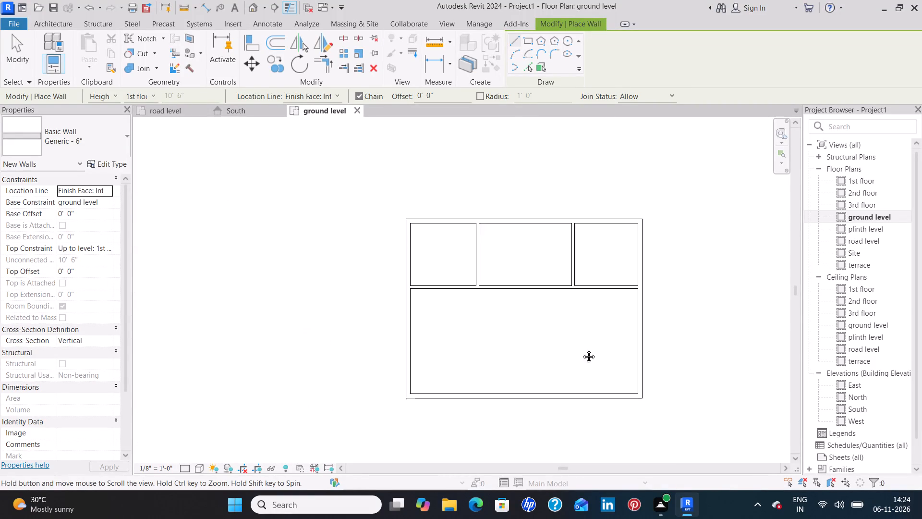
{"action": "middle_click_drag", "start_coordinate": [582, 349], "coordinate": [574, 360]}
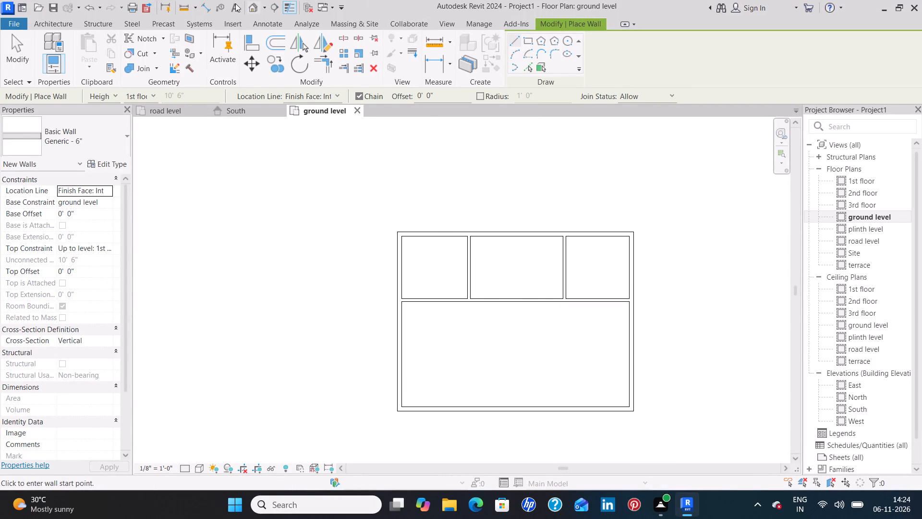
{"action": "left_click", "coordinate": [185, 9]}
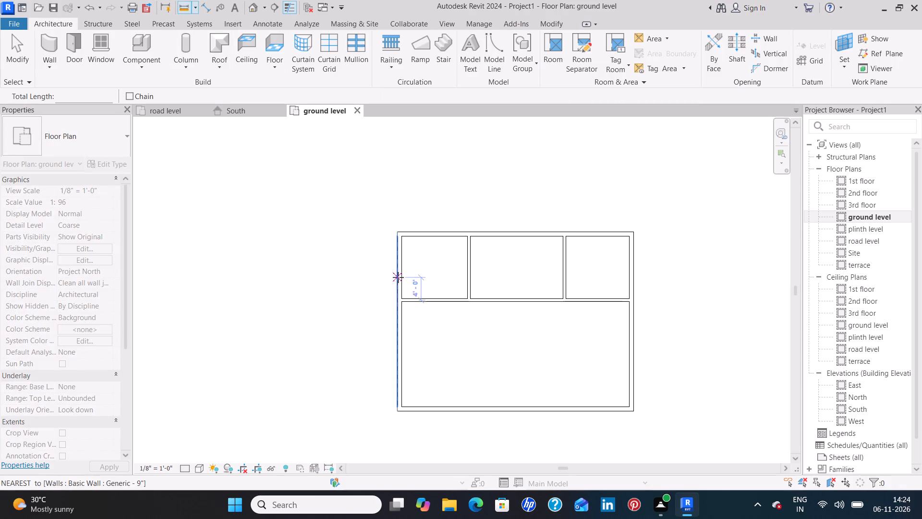
{"action": "left_click", "coordinate": [402, 274]}
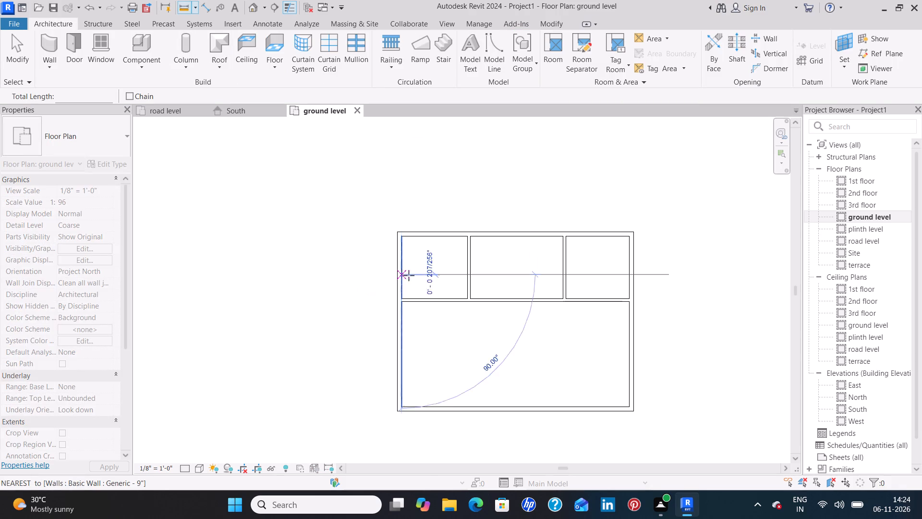
{"action": "left_click", "coordinate": [467, 276]}
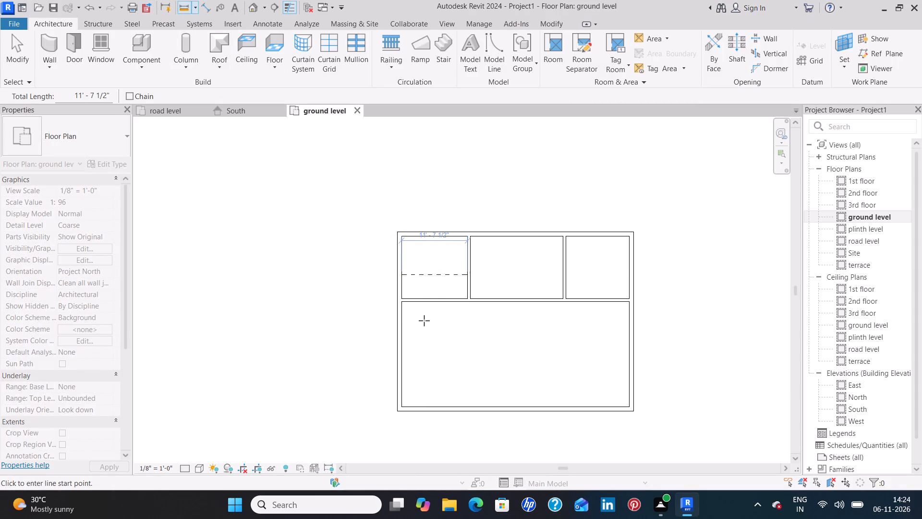
{"action": "key", "text": "Escape"}
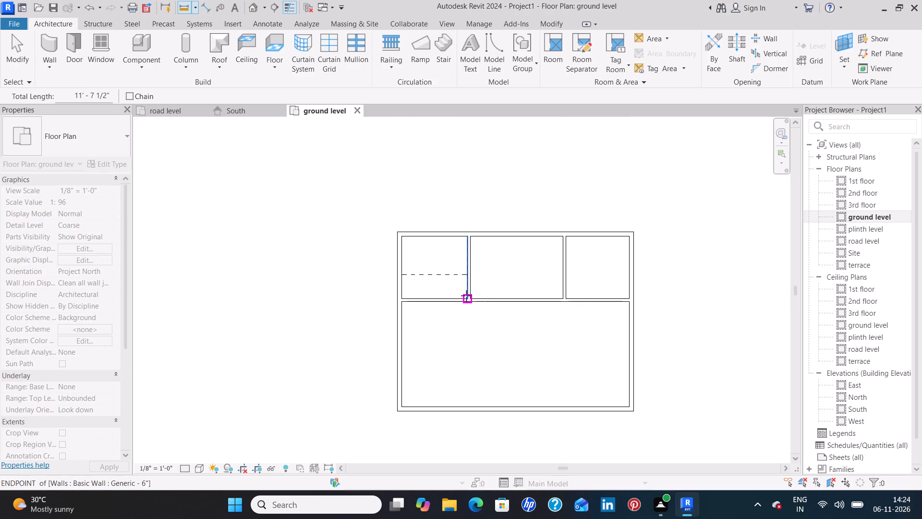
{"action": "key", "text": "Escape"}
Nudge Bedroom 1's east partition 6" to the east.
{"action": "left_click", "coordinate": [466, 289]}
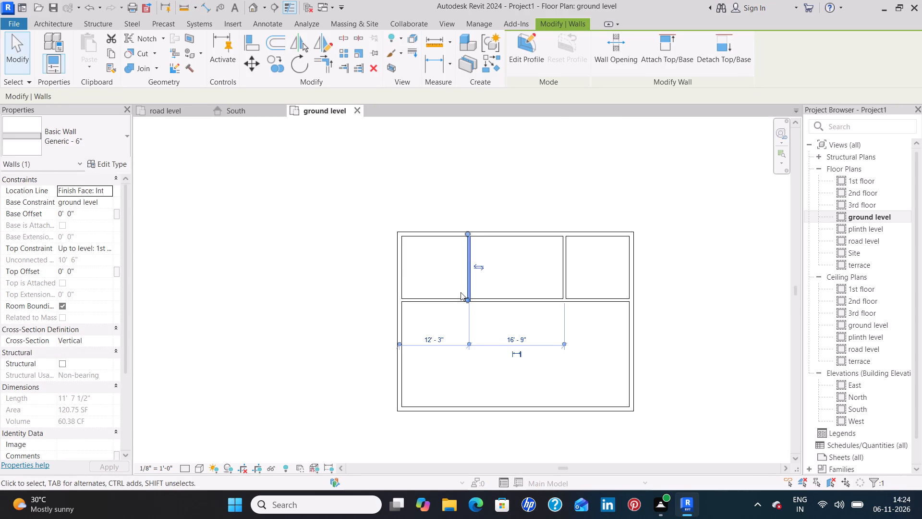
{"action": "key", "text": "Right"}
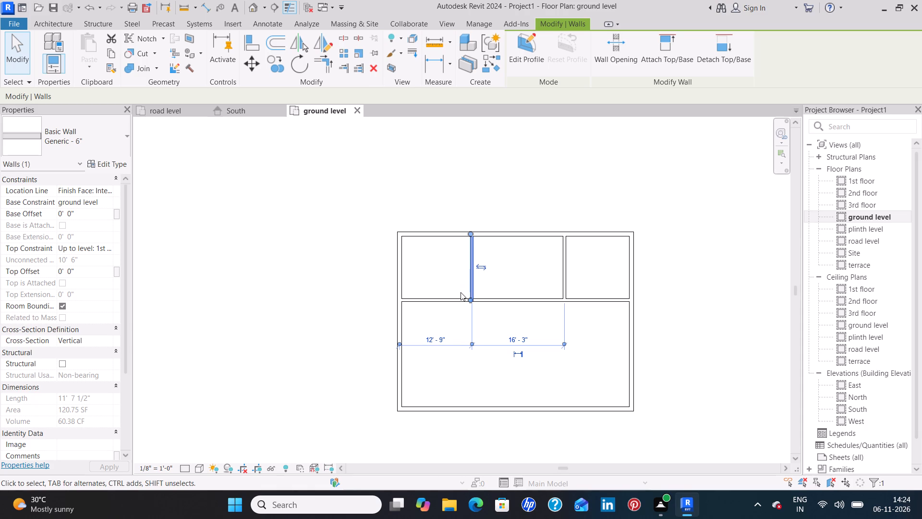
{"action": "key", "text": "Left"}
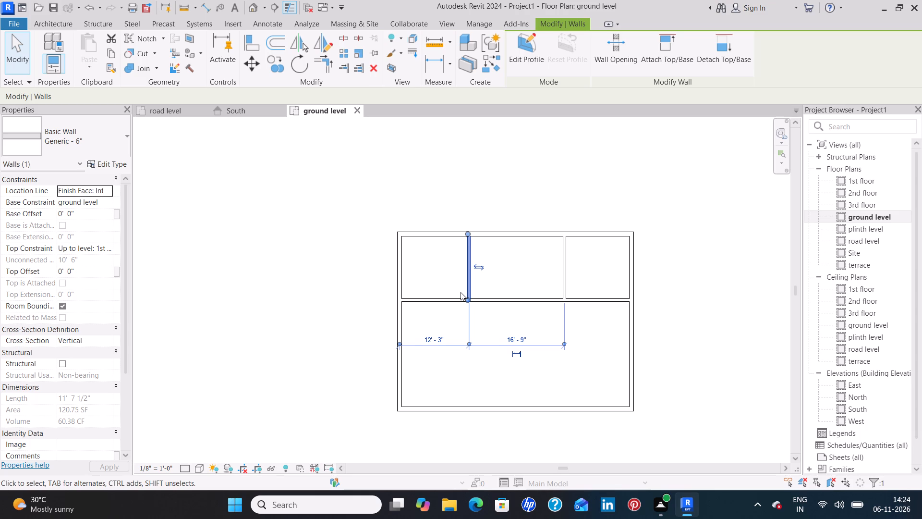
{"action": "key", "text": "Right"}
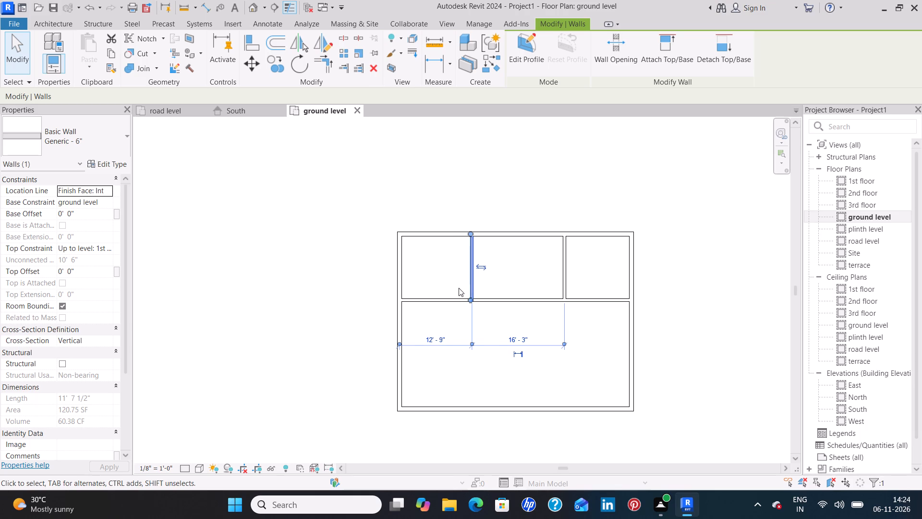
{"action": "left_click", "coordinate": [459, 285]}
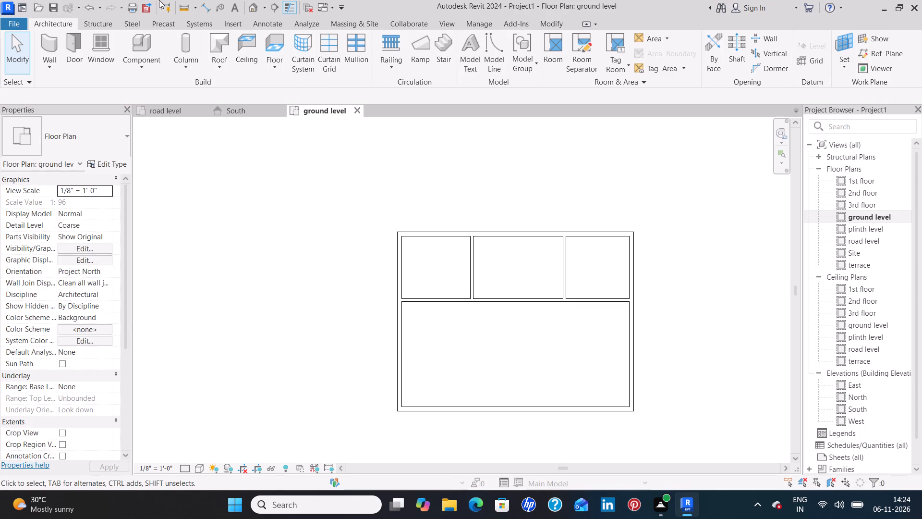
Measure Bedroom 1's clear width again between the west exterior wall and the shifted partition.
{"action": "left_click", "coordinate": [184, 7]}
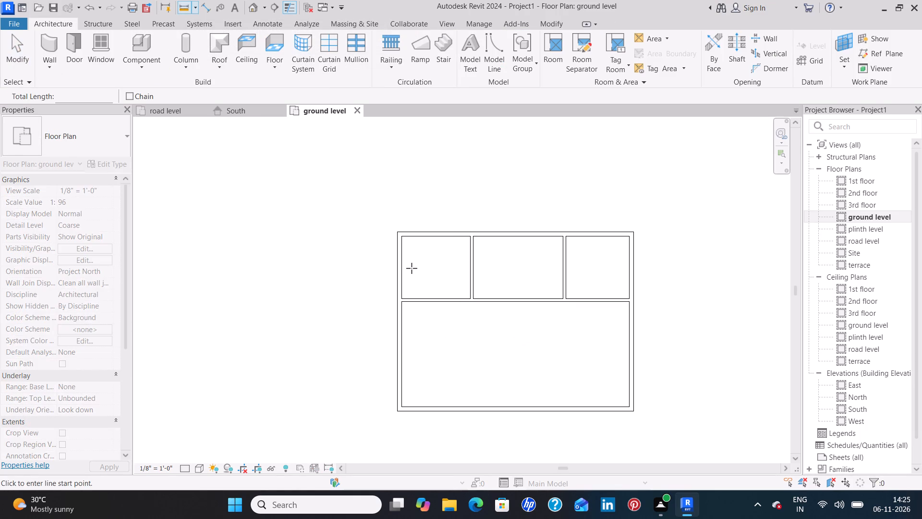
{"action": "left_click", "coordinate": [401, 269]}
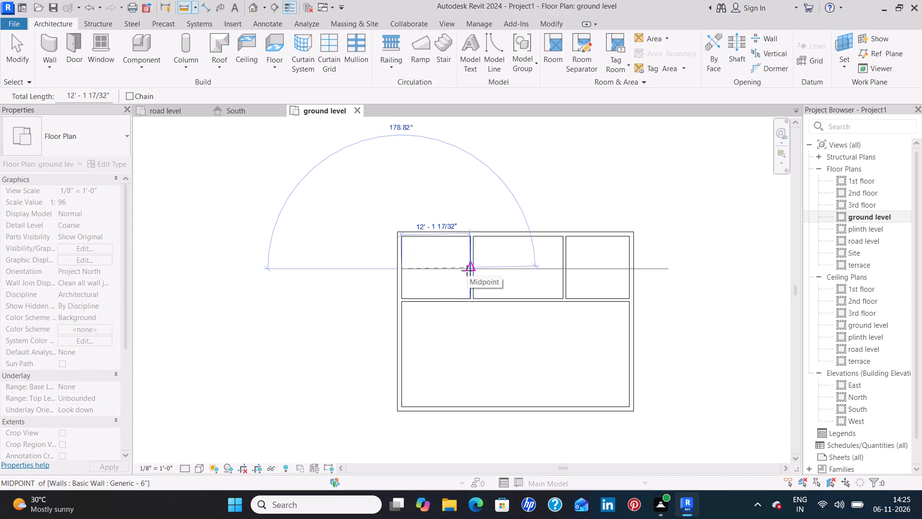
{"action": "key", "text": "Escape"}
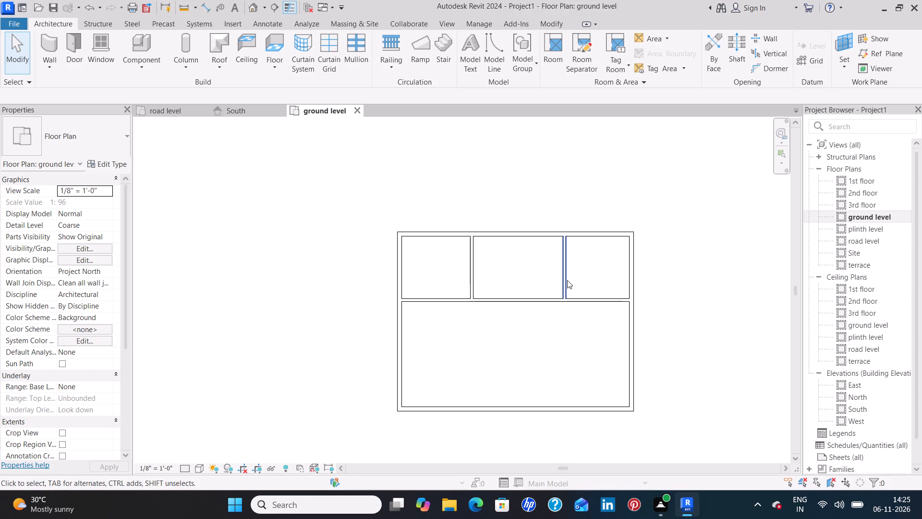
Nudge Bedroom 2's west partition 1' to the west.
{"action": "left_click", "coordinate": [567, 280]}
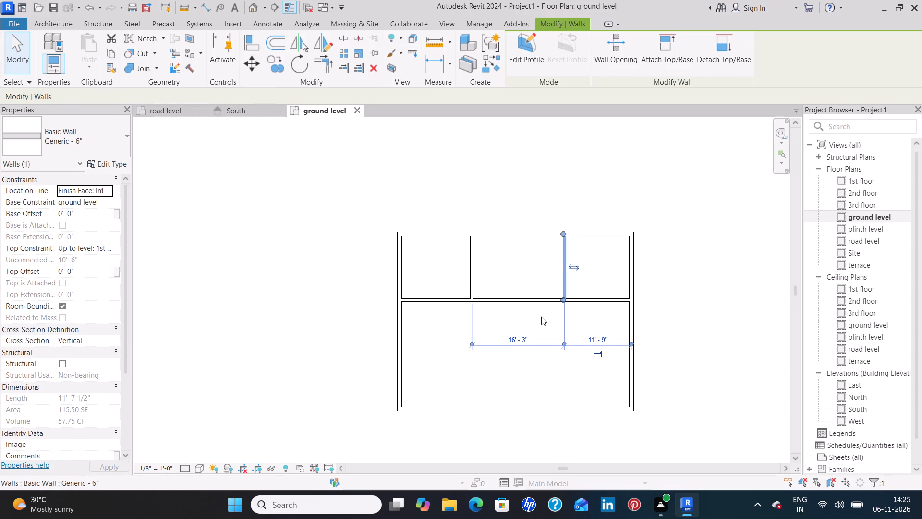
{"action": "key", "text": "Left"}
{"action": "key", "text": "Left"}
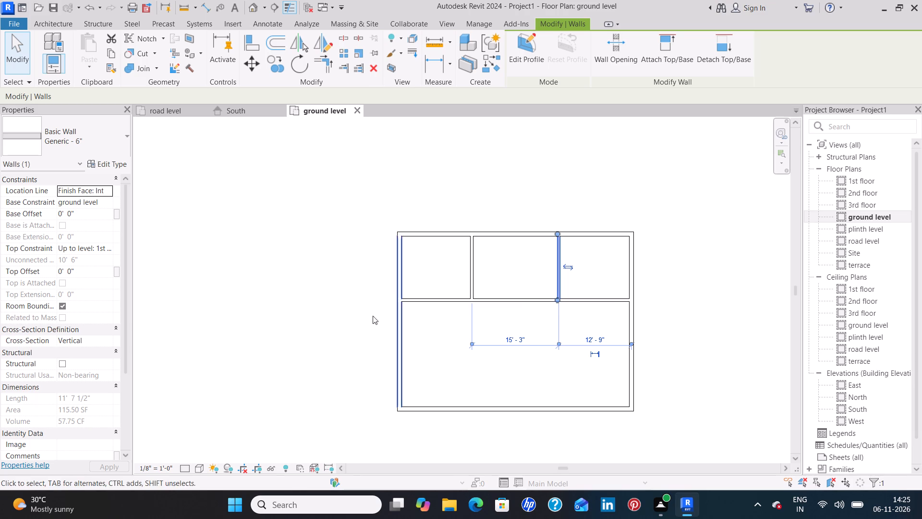
Examine the plan image's room sizes and overall dimensions to check how the walls should be laid out.
{"action": "scroll", "coordinate": [314, 287], "scroll_direction": "down", "scroll_amount": 4}
{"action": "middle_click_drag", "start_coordinate": [236, 253], "coordinate": [605, 254]}
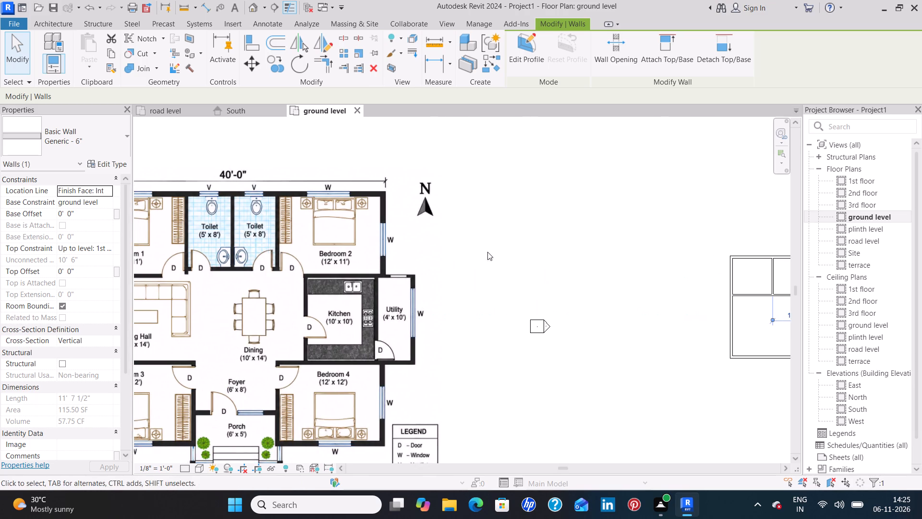
{"action": "middle_click_drag", "start_coordinate": [475, 251], "coordinate": [664, 250]}
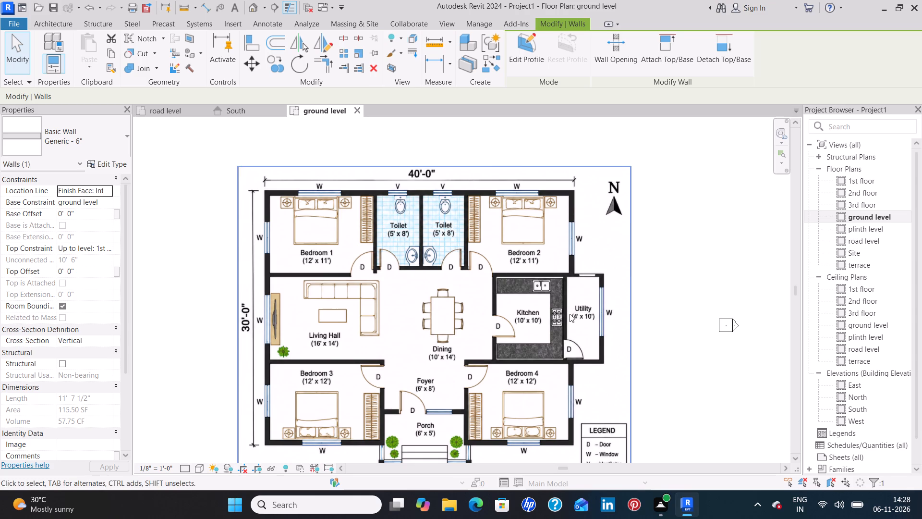
{"action": "scroll", "coordinate": [570, 314], "scroll_direction": "down", "scroll_amount": 1, "text": "ctrl"}
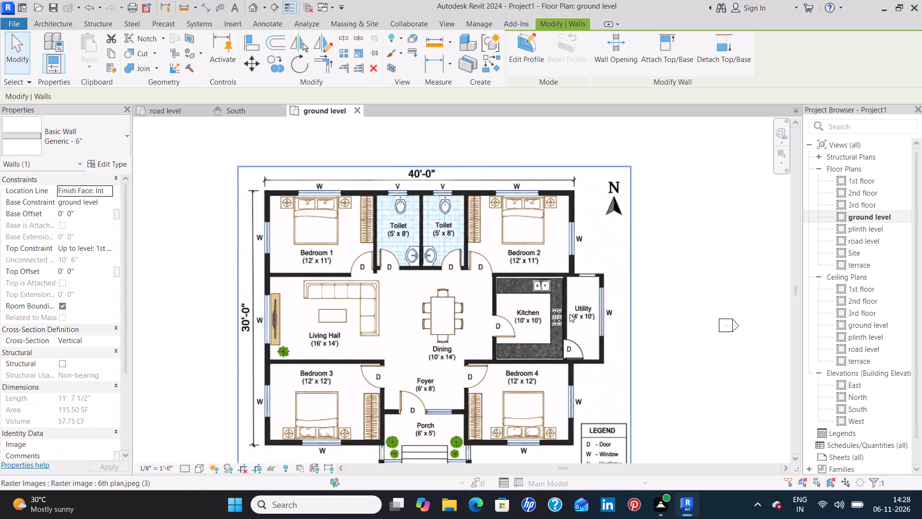
{"action": "scroll", "coordinate": [570, 314], "scroll_direction": "down", "scroll_amount": 2, "text": "ctrl"}
{"action": "scroll", "coordinate": [570, 314], "scroll_direction": "up", "scroll_amount": 5, "text": "ctrl"}
{"action": "scroll", "coordinate": [570, 314], "scroll_direction": "down", "scroll_amount": 8, "text": "ctrl"}
{"action": "scroll", "coordinate": [557, 297], "scroll_direction": "down", "scroll_amount": 1}
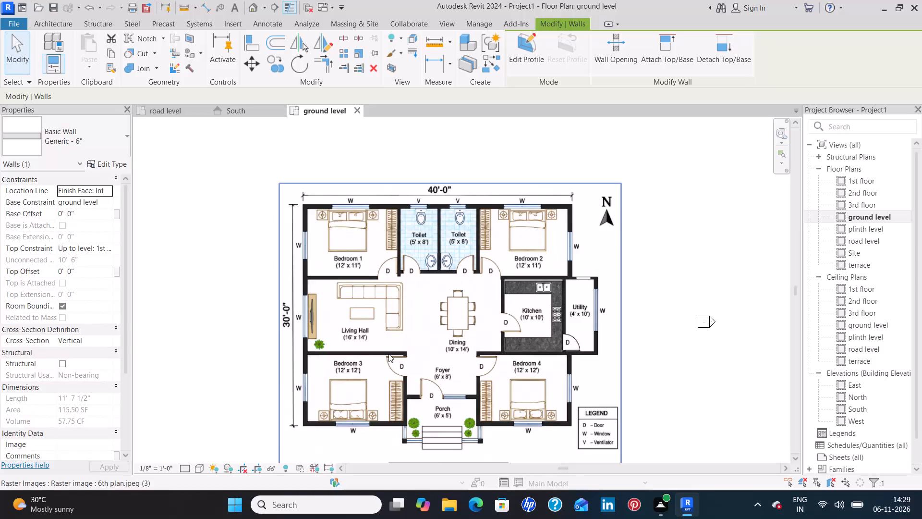
{"action": "scroll", "coordinate": [532, 259], "scroll_direction": "down", "scroll_amount": 2}
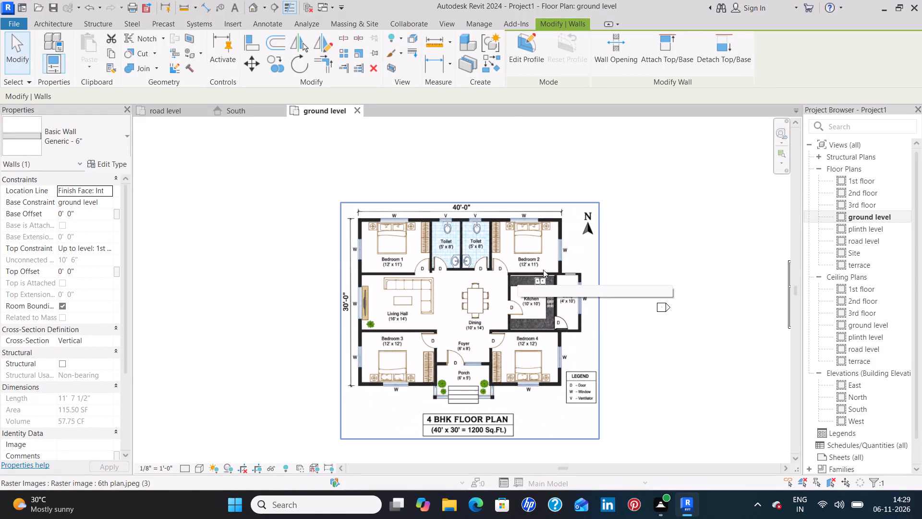
Delete all the exterior walls and partitions drawn so far on the ground level, keeping the plan image.
{"action": "middle_click_drag", "start_coordinate": [646, 260], "coordinate": [446, 259]}
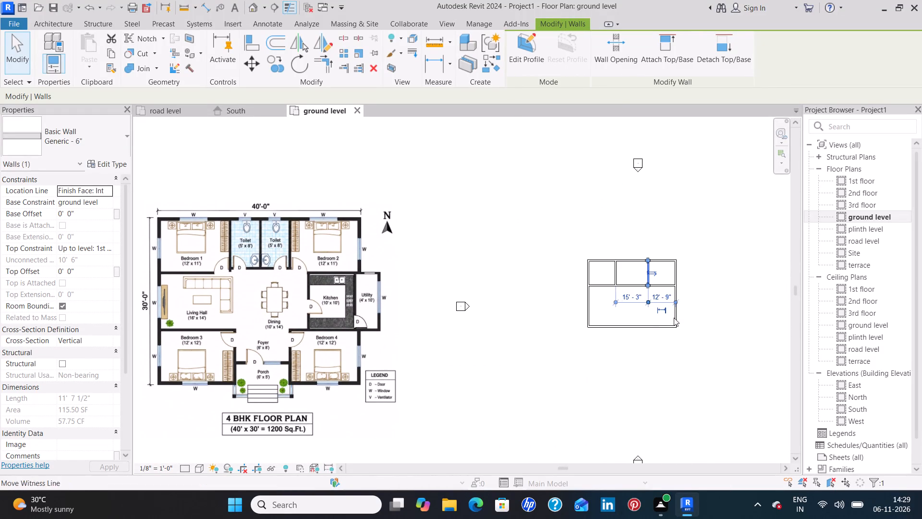
{"action": "left_click_drag", "start_coordinate": [695, 351], "coordinate": [555, 228]}
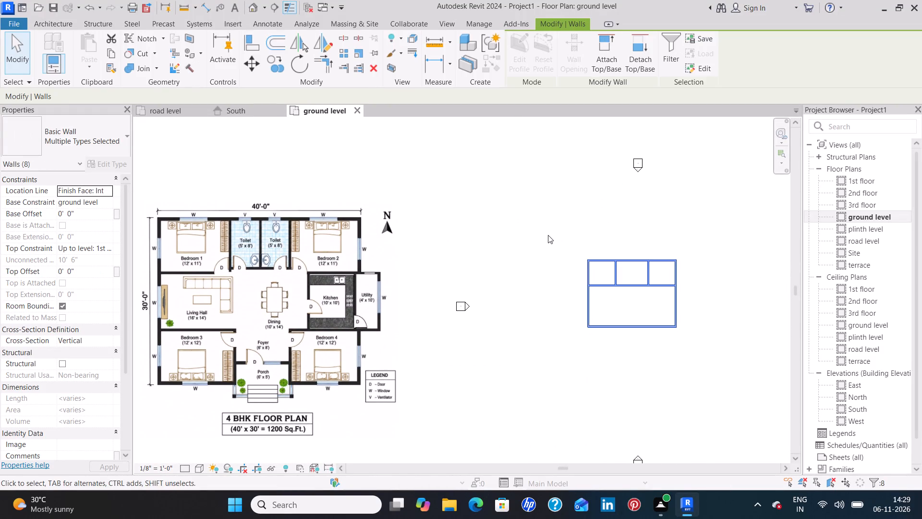
{"action": "key", "text": "Delete"}
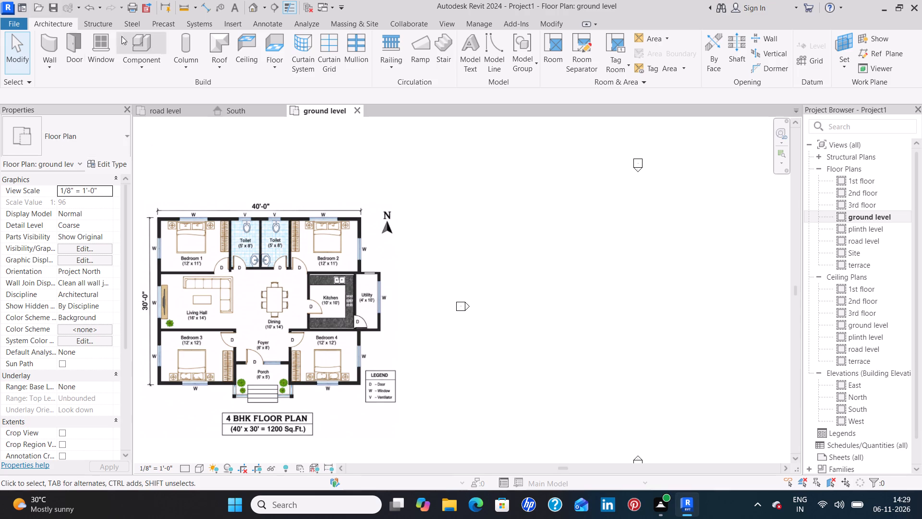
Draw a horizontal Generic - 9" wall about 48' long beside the plan image as the new north exterior wall.
{"action": "left_click", "coordinate": [53, 39]}
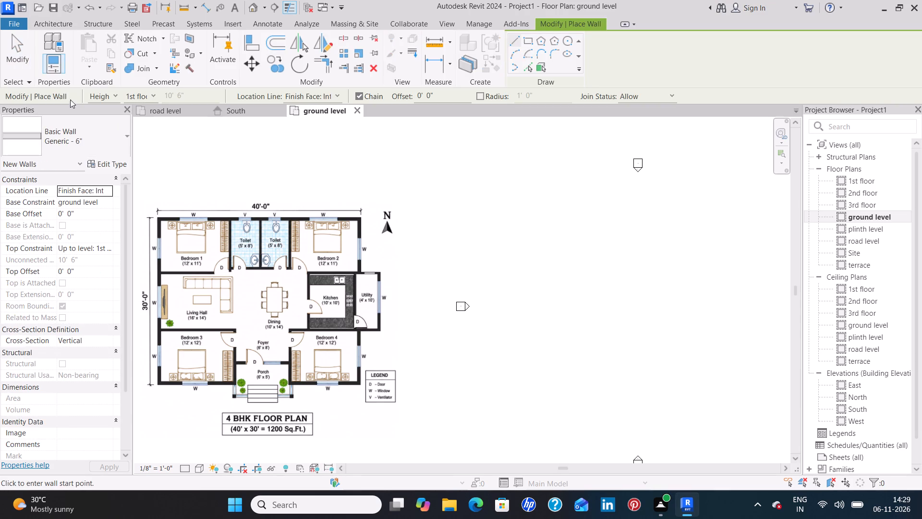
{"action": "left_click", "coordinate": [102, 139]}
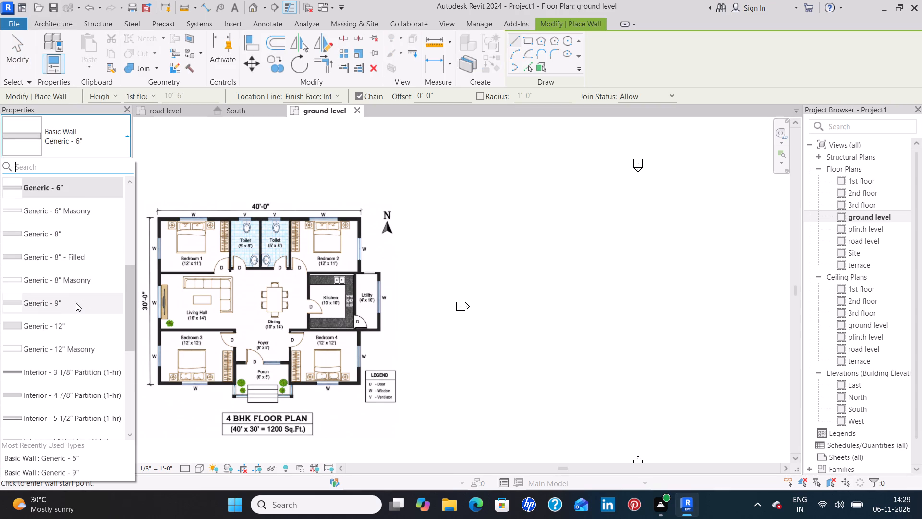
{"action": "left_click", "coordinate": [76, 303]}
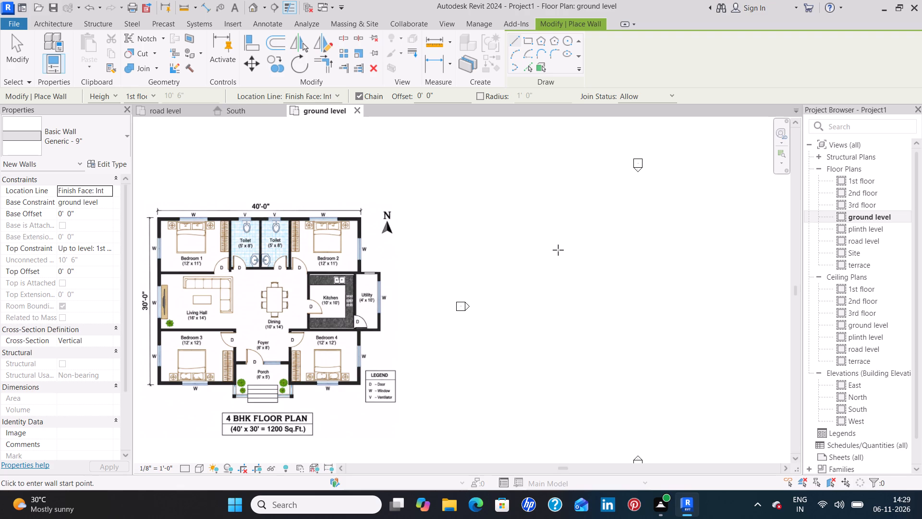
{"action": "left_click", "coordinate": [558, 250]}
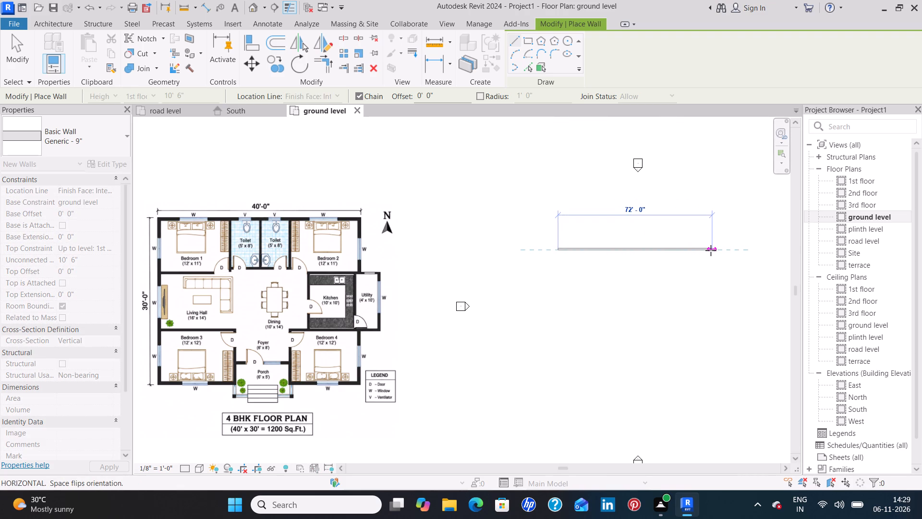
{"action": "left_click", "coordinate": [659, 251]}
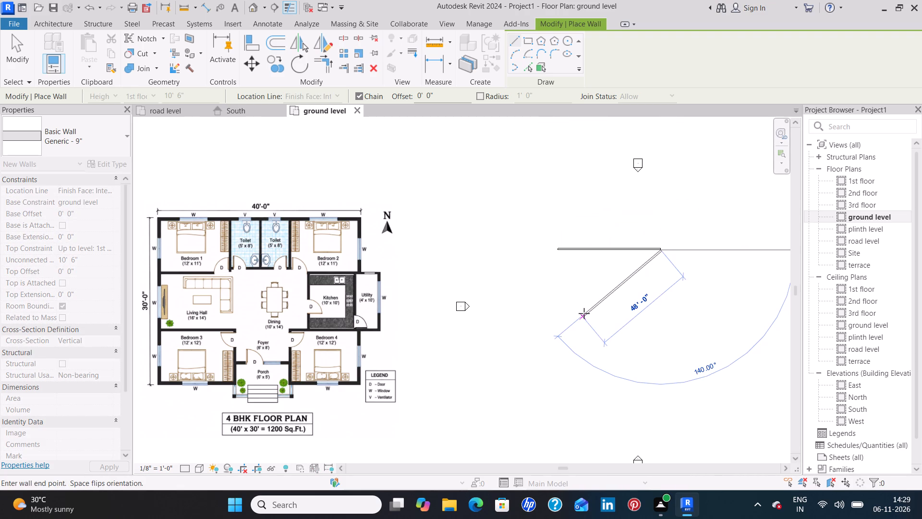
{"action": "key", "text": "Escape"}
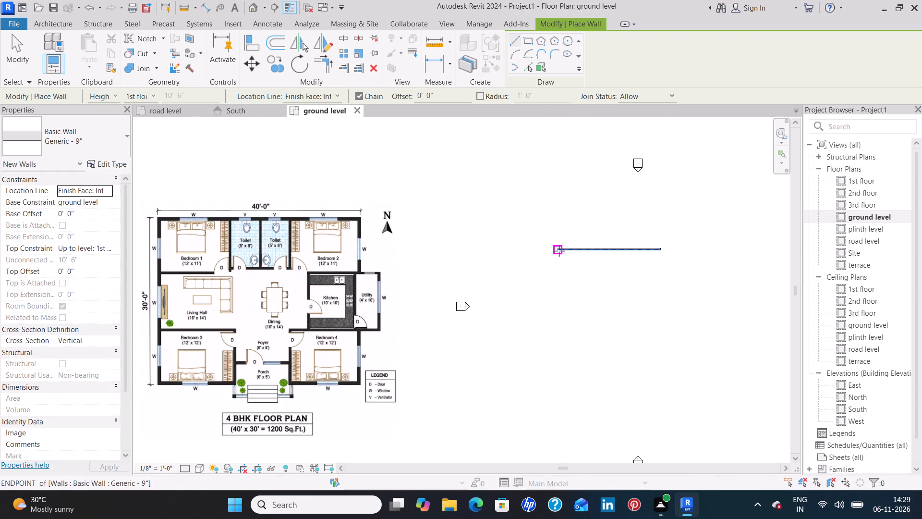
Draw a vertical Generic - 9" west exterior wall about 37'-6" long, running south from the north wall's west end.
{"action": "scroll", "coordinate": [558, 249], "scroll_direction": "up", "scroll_amount": 4}
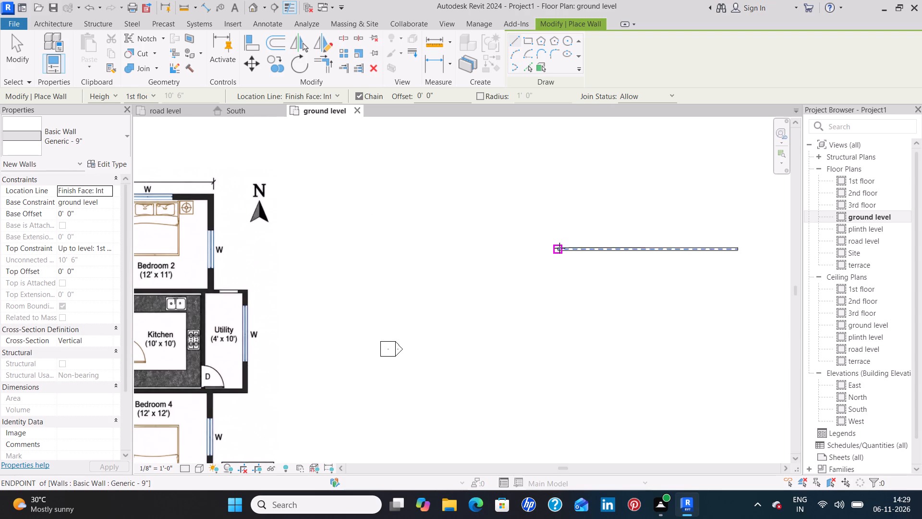
{"action": "left_click", "coordinate": [559, 248]}
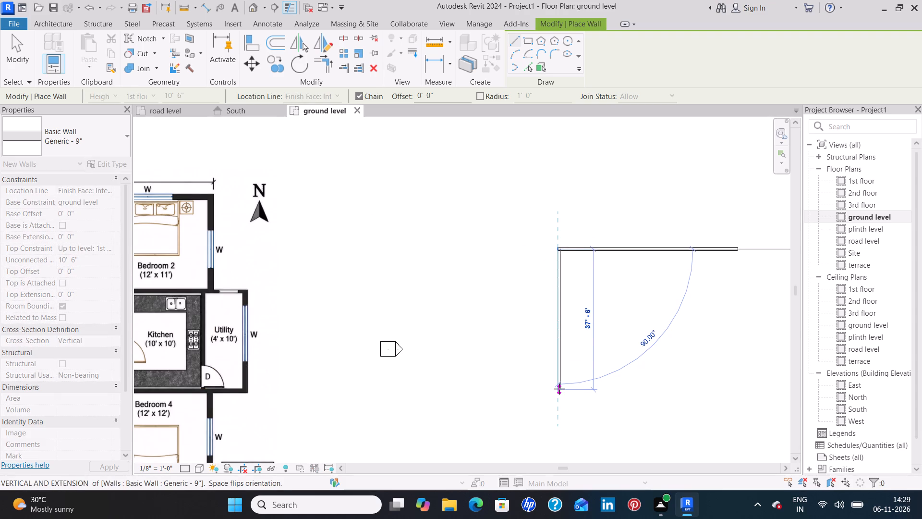
{"action": "left_click", "coordinate": [559, 389]}
{"action": "key", "text": "Escape"}
{"action": "scroll", "coordinate": [521, 332], "scroll_direction": "down", "scroll_amount": 2}
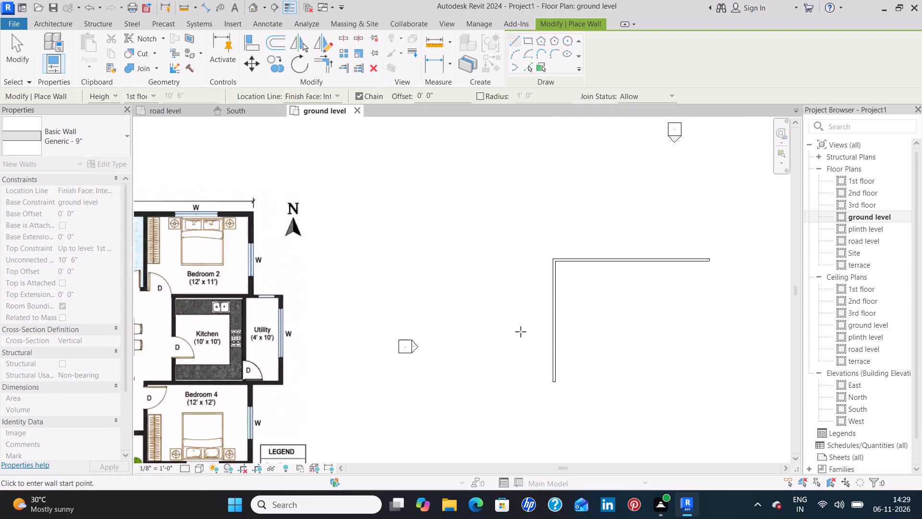
Enclose Bedroom 1 with Generic - 6" walls: 11' south from the north wall, about 12' from the corner, and back to the west wall.
{"action": "scroll", "coordinate": [521, 332], "scroll_direction": "down", "scroll_amount": 2}
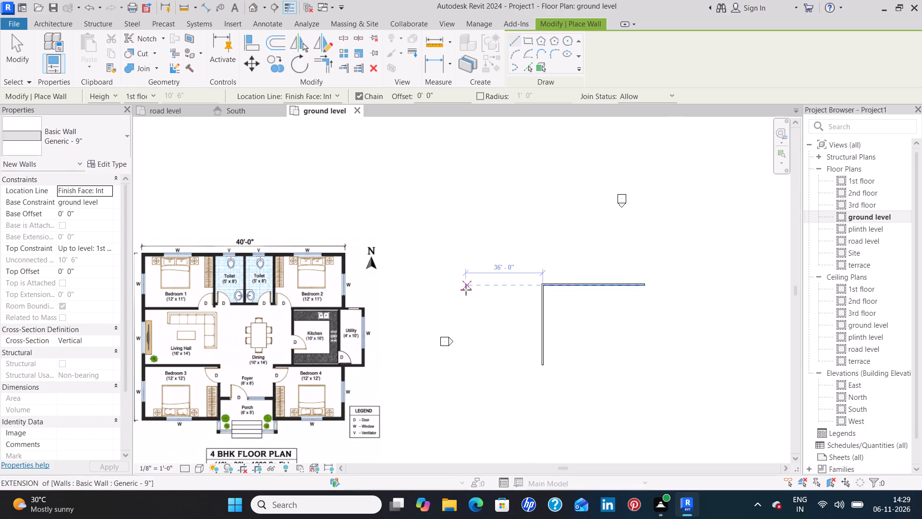
{"action": "left_click", "coordinate": [102, 148]}
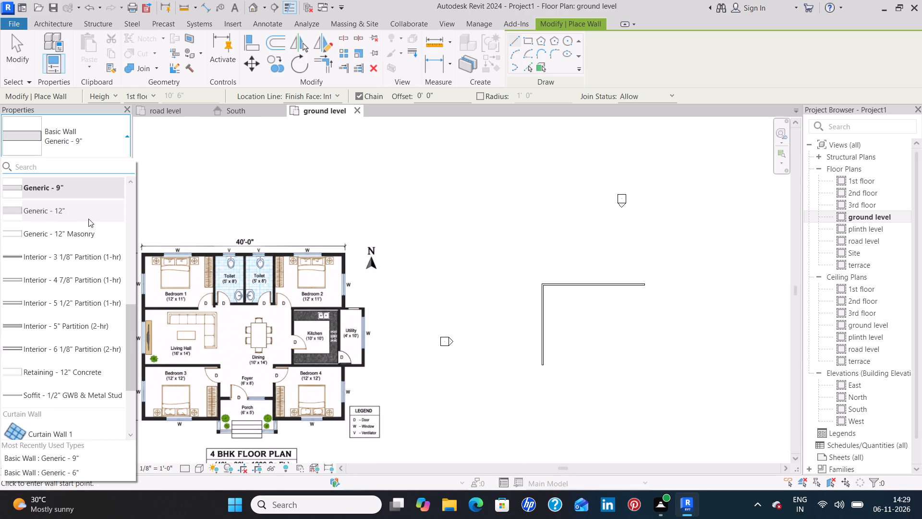
{"action": "scroll", "coordinate": [85, 219], "scroll_direction": "up", "scroll_amount": 2}
{"action": "left_click", "coordinate": [85, 214]}
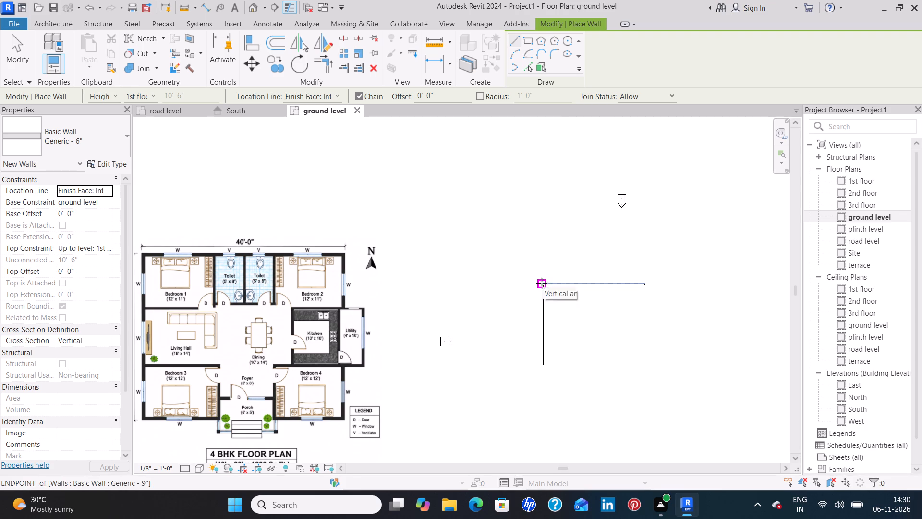
{"action": "left_click", "coordinate": [568, 283]}
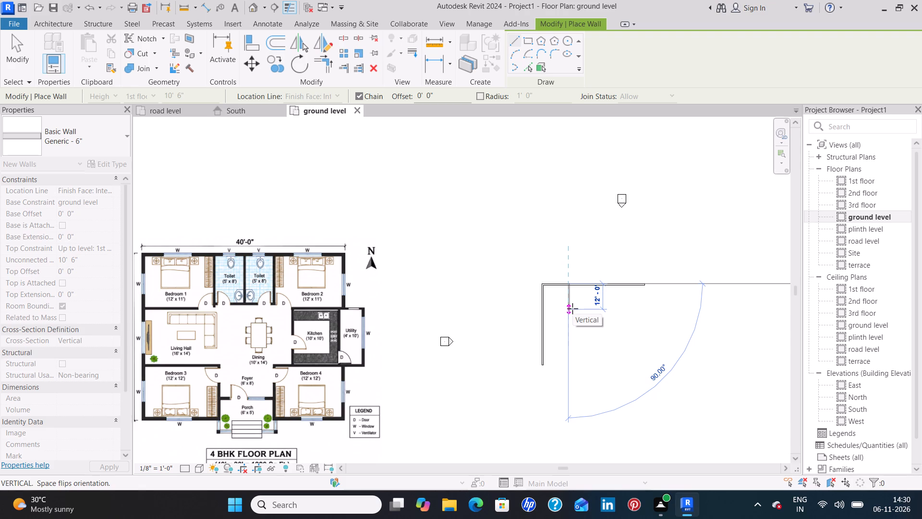
{"action": "type", "text": "11'"}
{"action": "key", "text": "Return"}
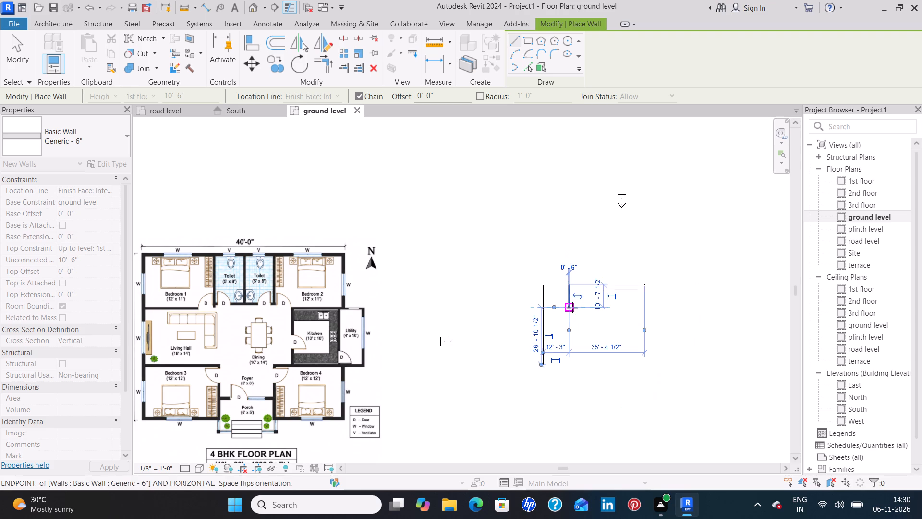
{"action": "left_click", "coordinate": [541, 308]}
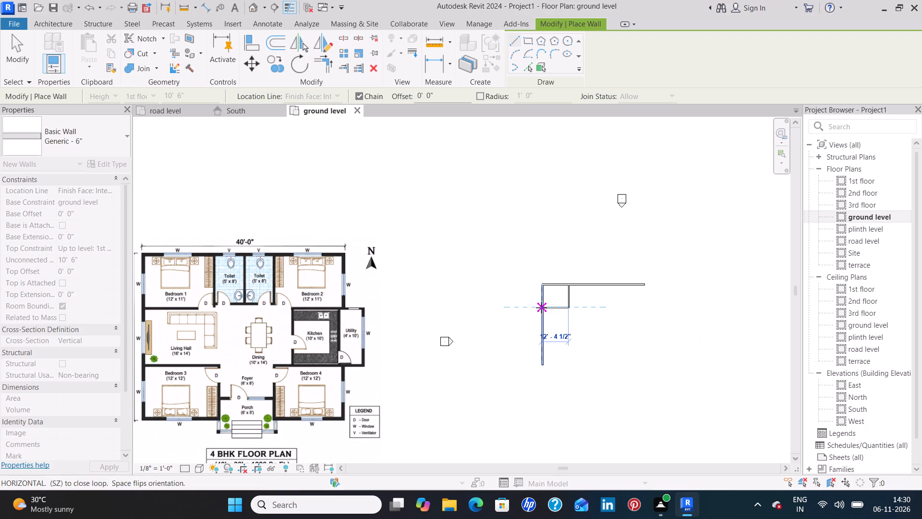
{"action": "key", "text": "Escape"}
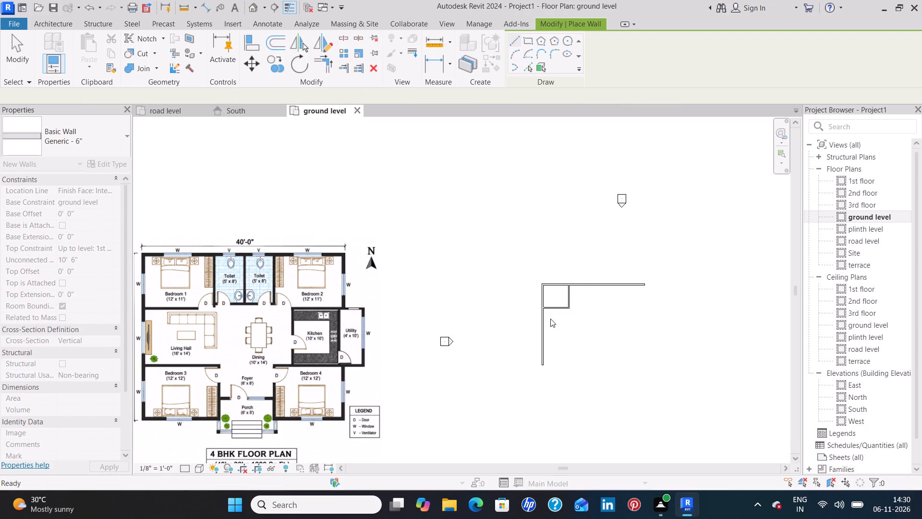
Enclose the first toilet with 6" walls: 8' south from about 5'-6" east of Bedroom 1's partition, and back west to that partition.
{"action": "scroll", "coordinate": [580, 298], "scroll_direction": "up", "scroll_amount": 4}
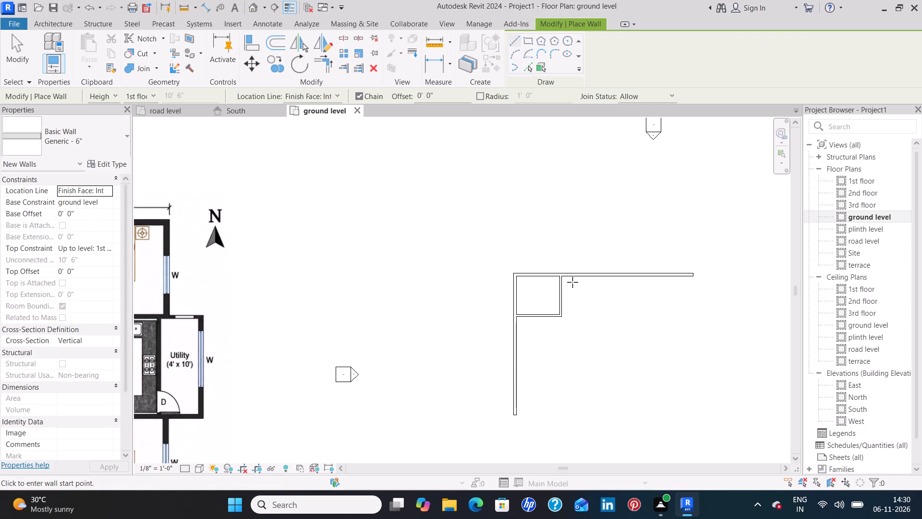
{"action": "middle_click_drag", "start_coordinate": [572, 282], "coordinate": [579, 305]}
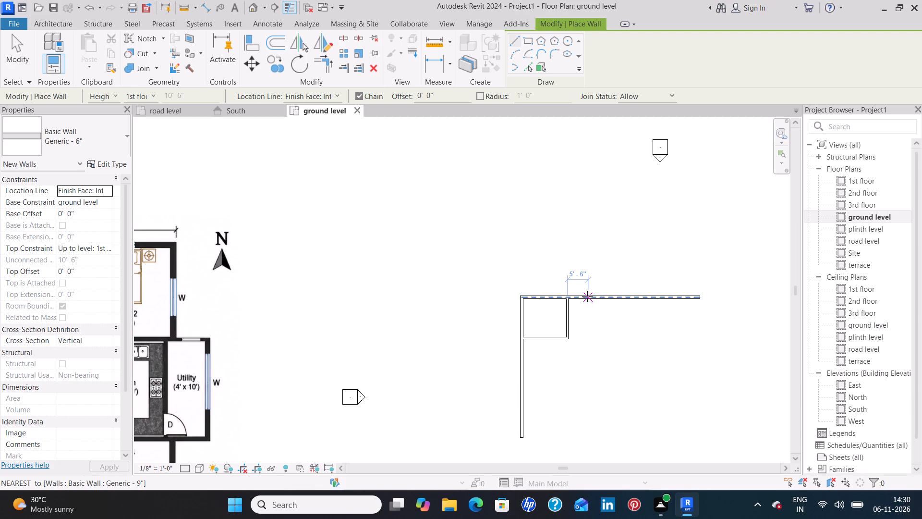
{"action": "left_click", "coordinate": [587, 297]}
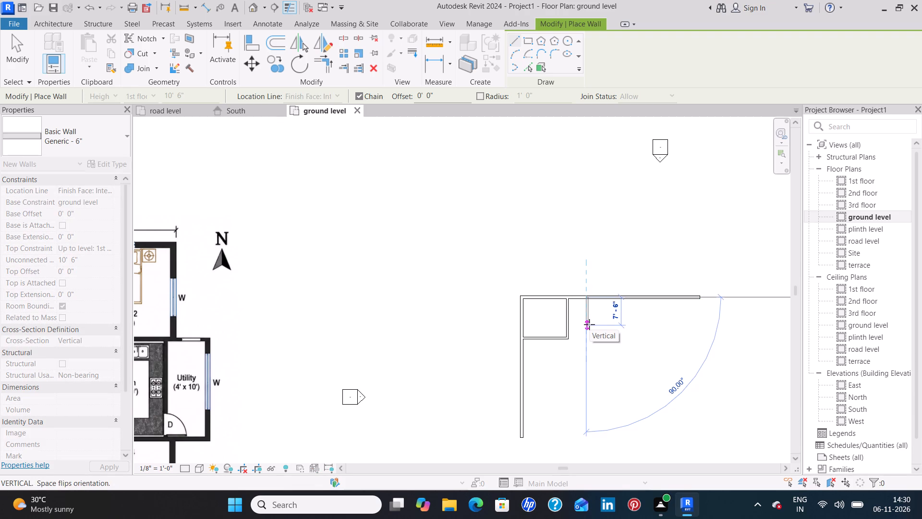
{"action": "key", "text": "8"}
{"action": "key", "text": "apostrophe"}
{"action": "key", "text": "Return"}
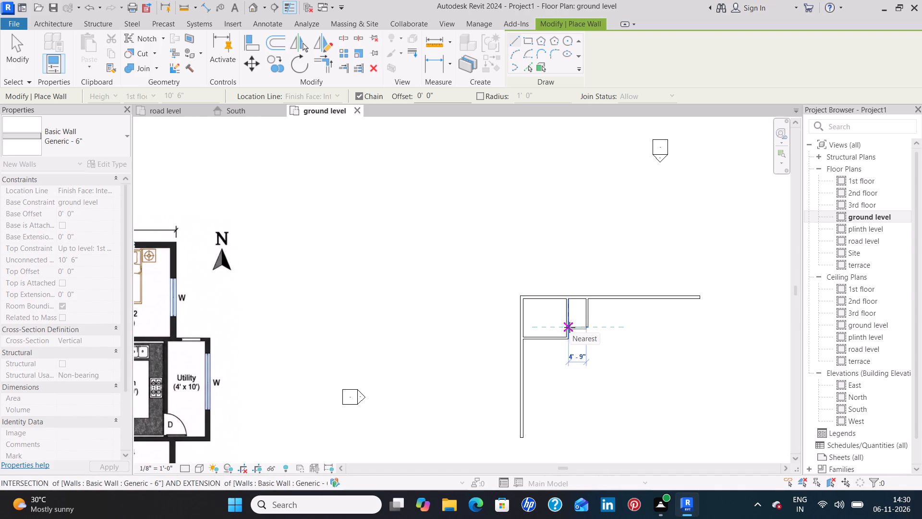
{"action": "left_click", "coordinate": [570, 327]}
{"action": "key", "text": "Escape"}
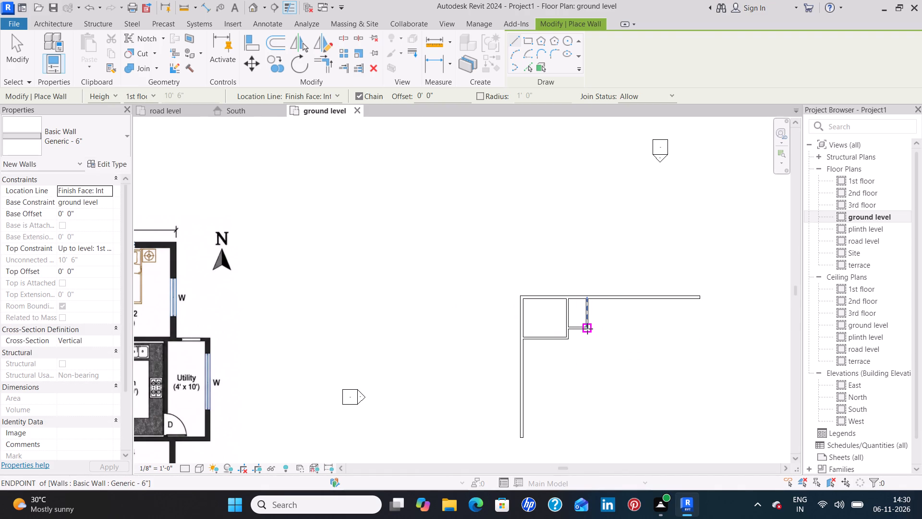
Enclose the second toilet with 6" walls: 5' east from the first toilet's southeast corner, and north up to the exterior wall.
{"action": "scroll", "coordinate": [587, 328], "scroll_direction": "up", "scroll_amount": 4}
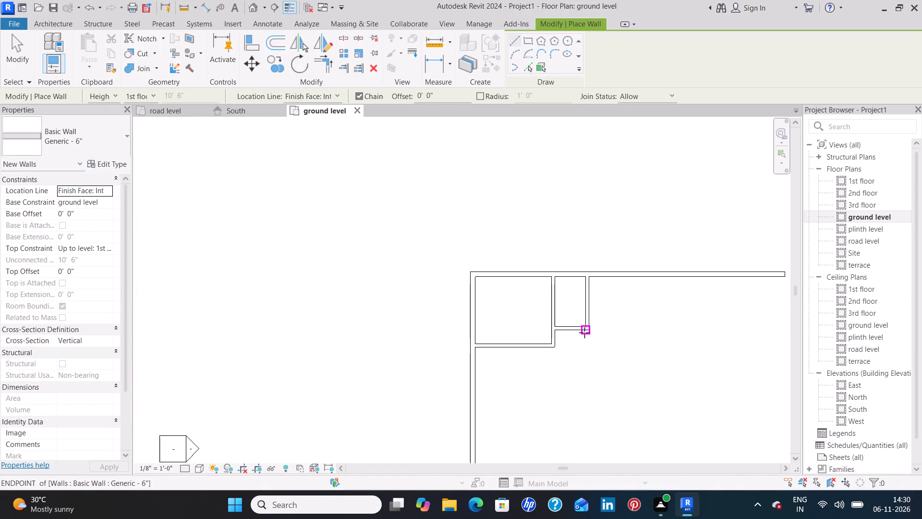
{"action": "left_click", "coordinate": [588, 329]}
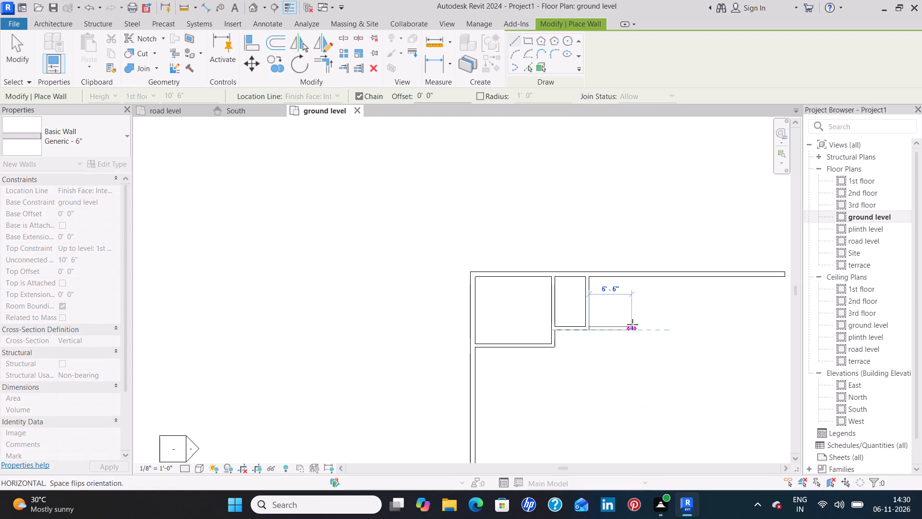
{"action": "key", "text": "5"}
{"action": "key", "text": "apostrophe"}
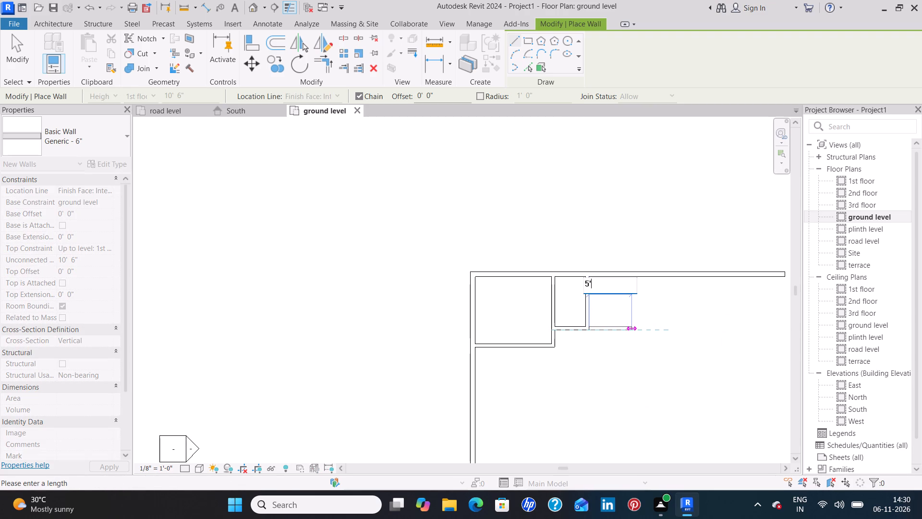
{"action": "key", "text": "Return"}
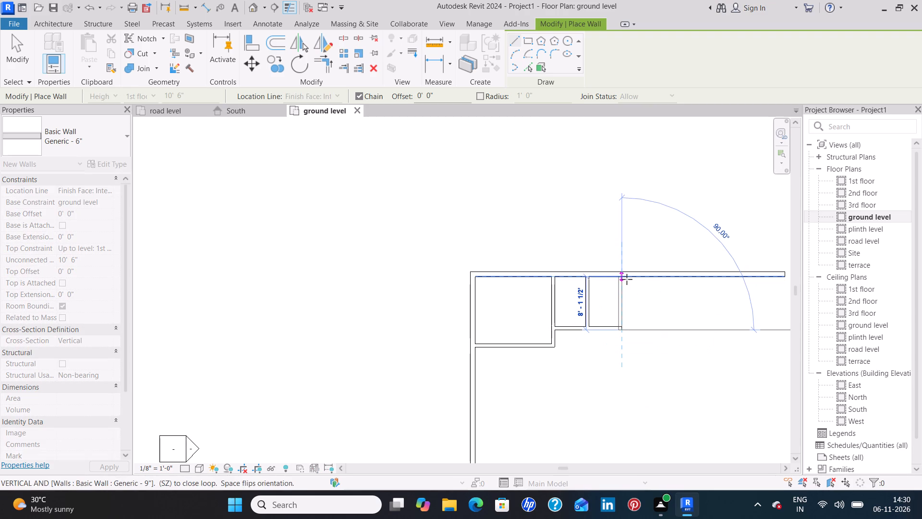
{"action": "left_click", "coordinate": [625, 277]}
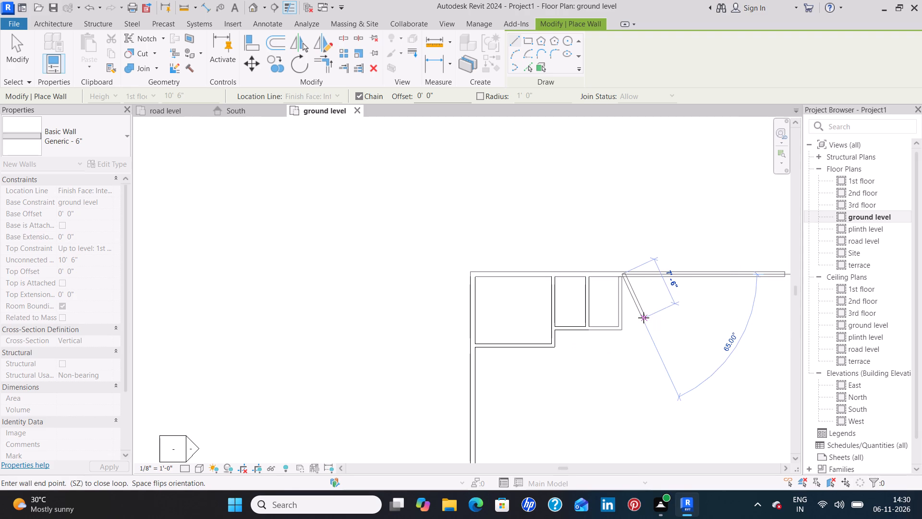
{"action": "key", "text": "Escape"}
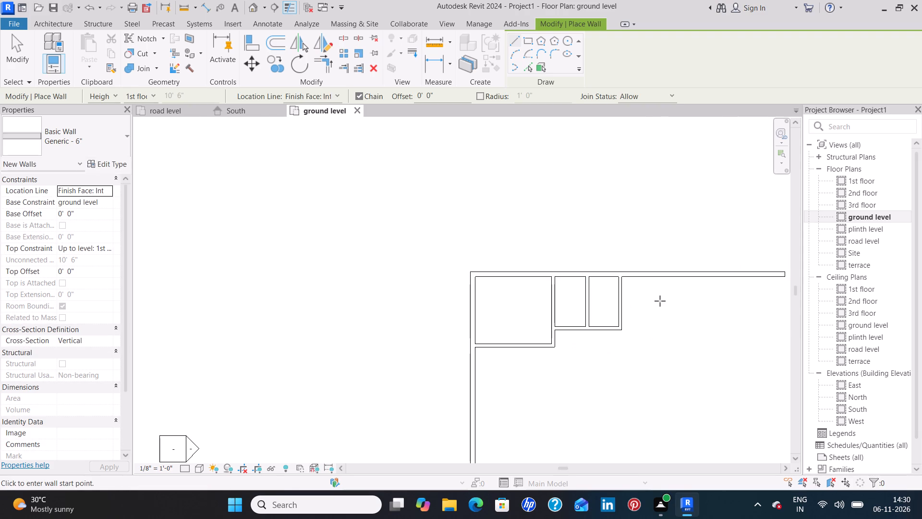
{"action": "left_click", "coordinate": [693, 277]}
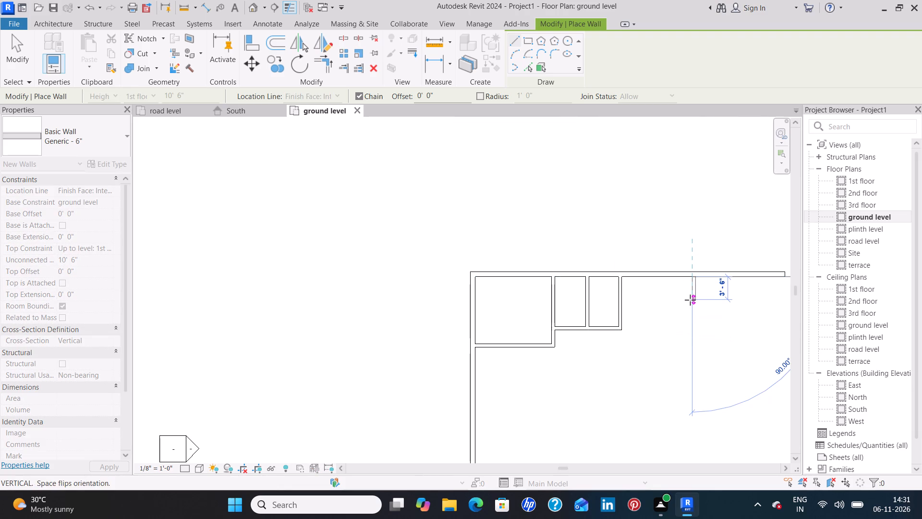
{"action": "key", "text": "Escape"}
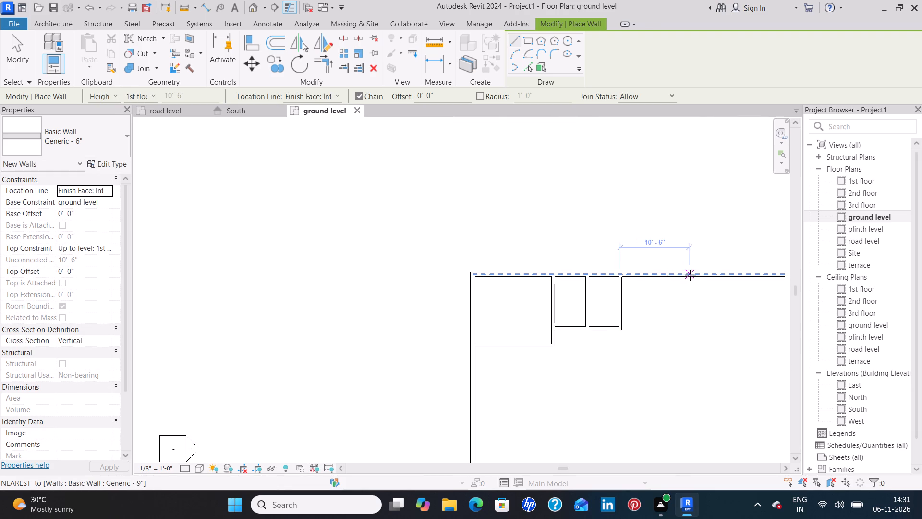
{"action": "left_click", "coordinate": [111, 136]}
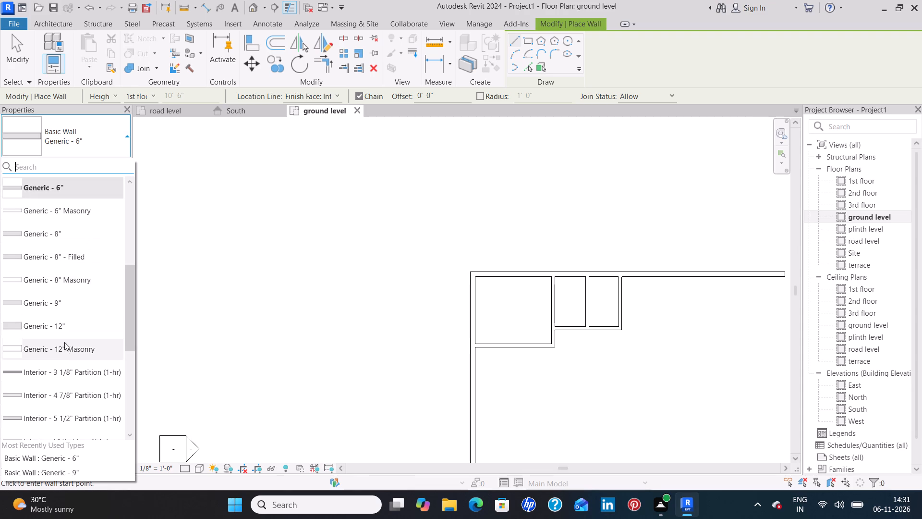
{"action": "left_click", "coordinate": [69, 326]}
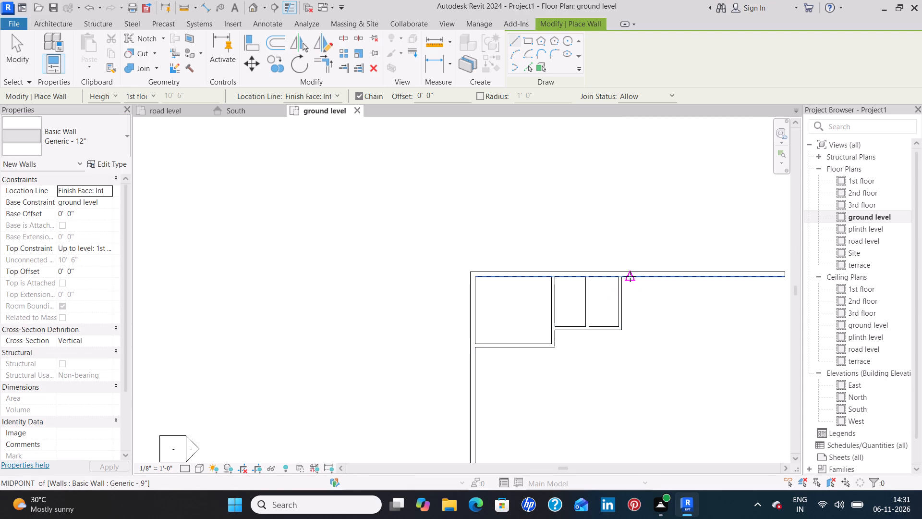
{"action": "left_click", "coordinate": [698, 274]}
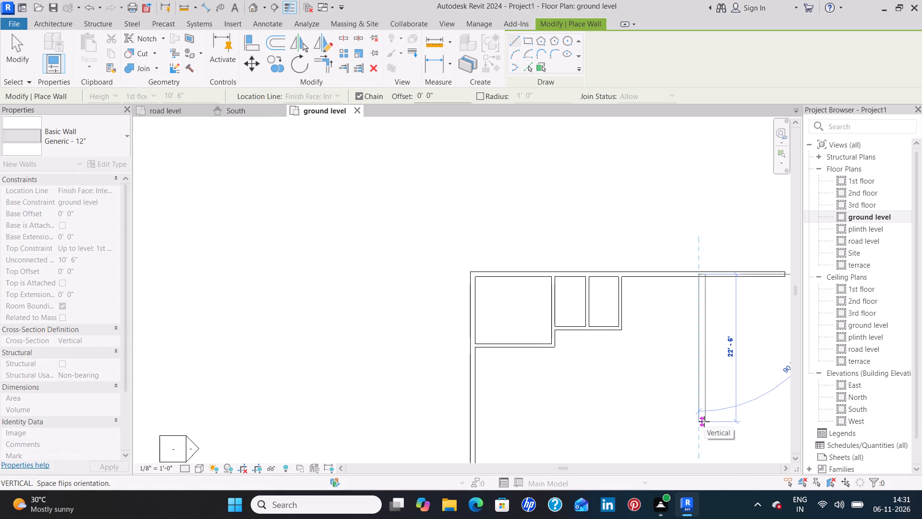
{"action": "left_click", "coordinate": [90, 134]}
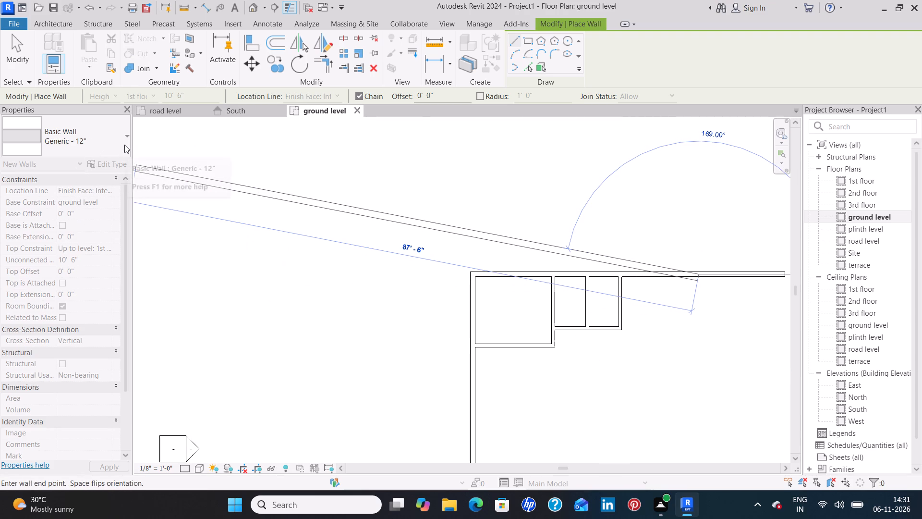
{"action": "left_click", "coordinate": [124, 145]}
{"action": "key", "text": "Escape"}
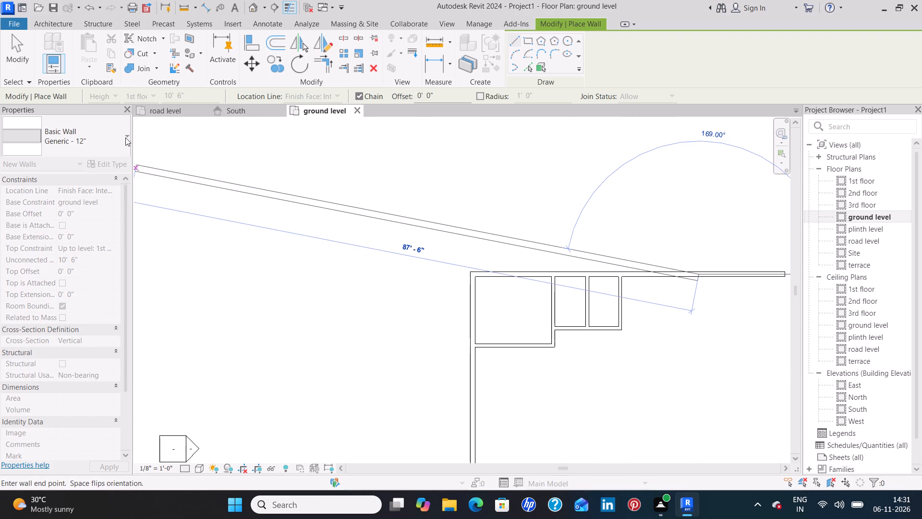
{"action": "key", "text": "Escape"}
Draw a vertical Generic - 9" east exterior wall southward from the north wall, starting about 12' east of the second toilet.
{"action": "left_click", "coordinate": [125, 138]}
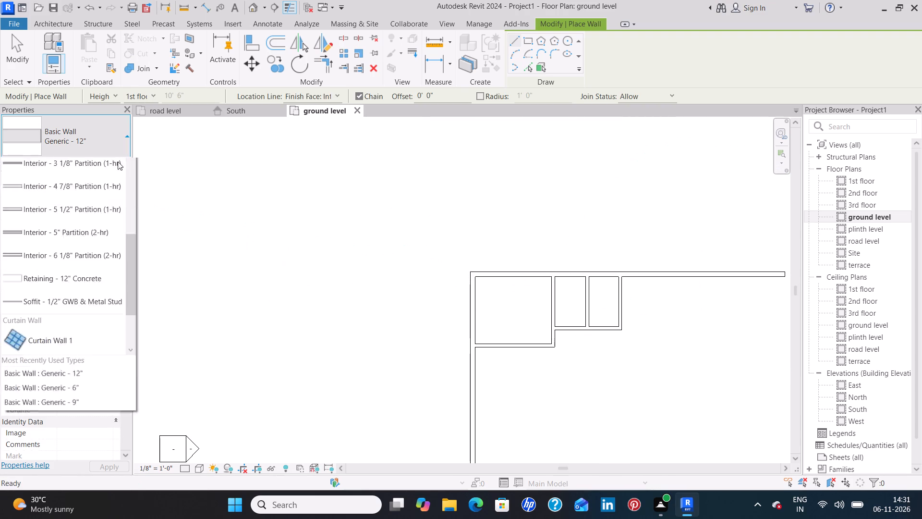
{"action": "scroll", "coordinate": [91, 203], "scroll_direction": "up", "scroll_amount": 2}
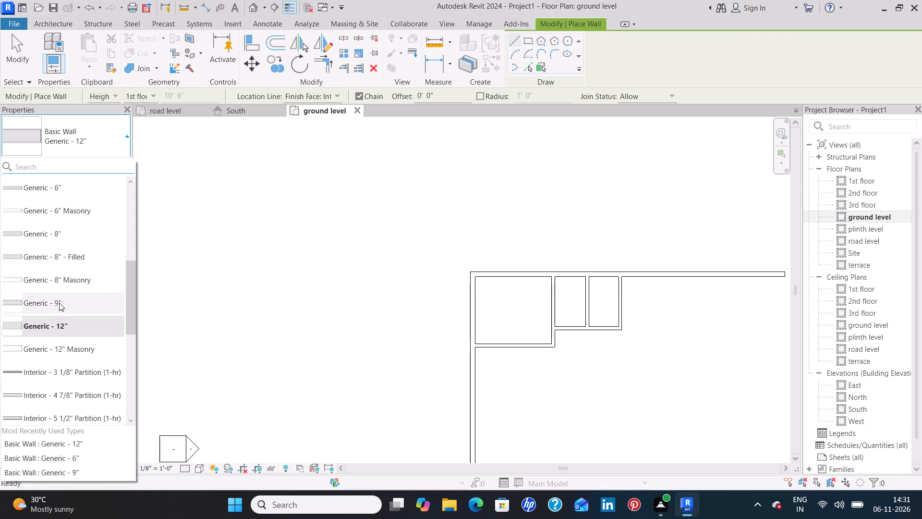
{"action": "left_click", "coordinate": [59, 303]}
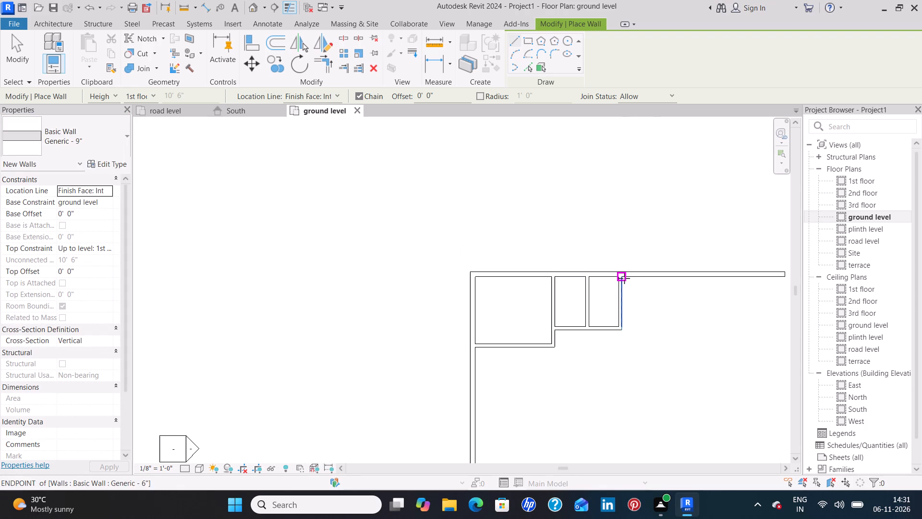
{"action": "left_click", "coordinate": [700, 272]}
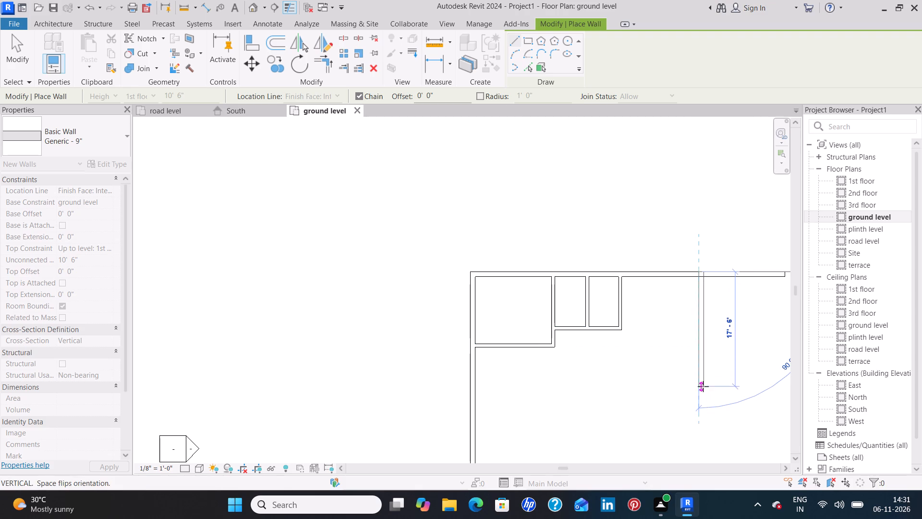
{"action": "middle_click_drag", "start_coordinate": [704, 416], "coordinate": [684, 301]}
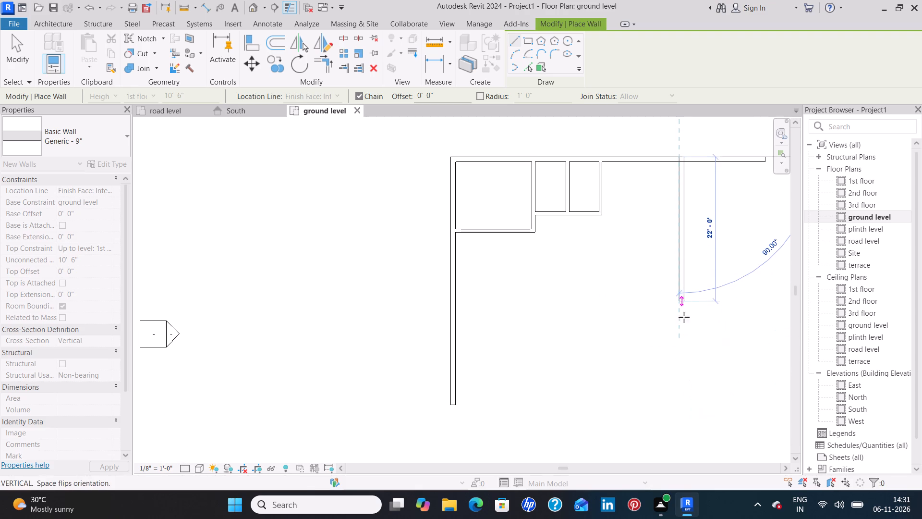
{"action": "left_click", "coordinate": [676, 383]}
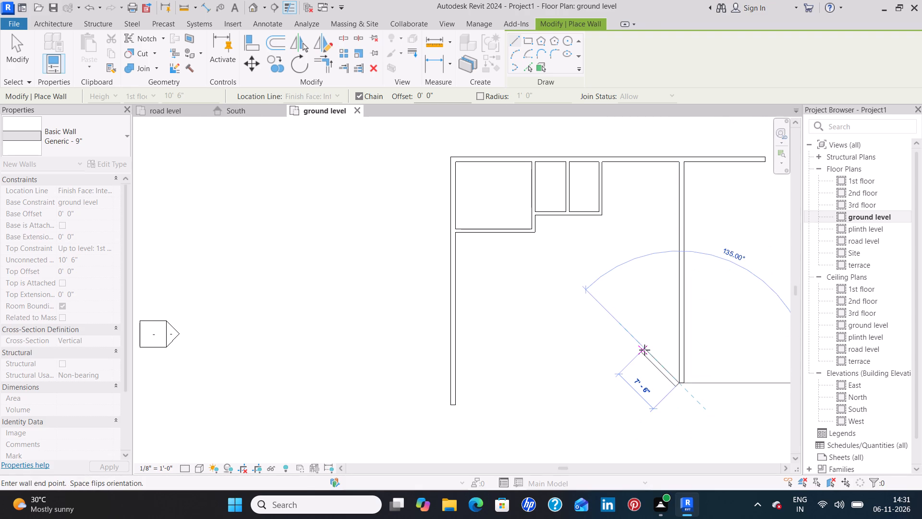
{"action": "key", "text": "Escape"}
{"action": "key", "text": "Escape"}
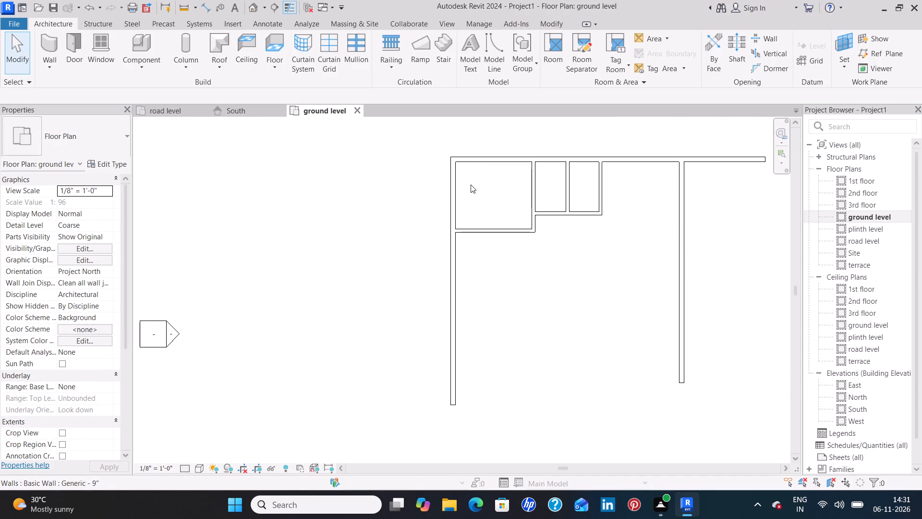
Measure Bedroom 1's clear width from the west wall's inner face to the east partition's inner face.
{"action": "middle_click_drag", "start_coordinate": [474, 183], "coordinate": [434, 261]}
{"action": "scroll", "coordinate": [424, 271], "scroll_direction": "up", "scroll_amount": 3}
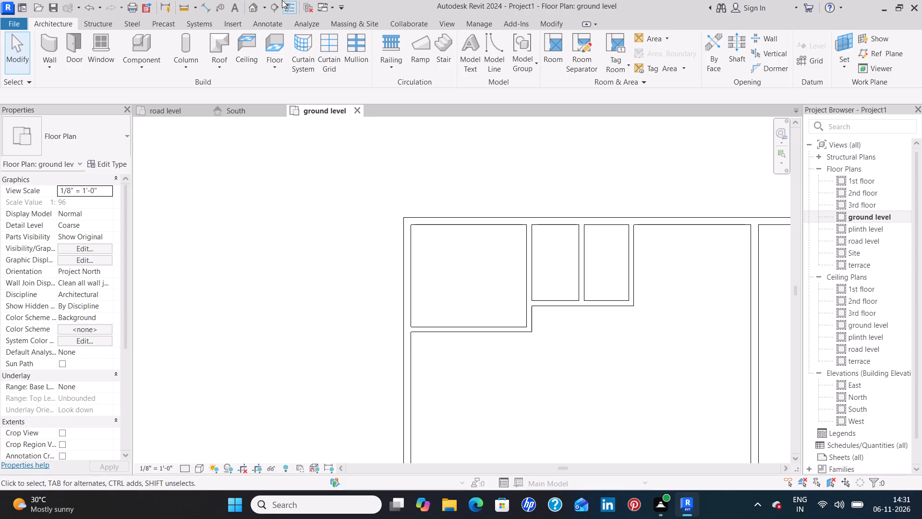
{"action": "left_click", "coordinate": [183, 8]}
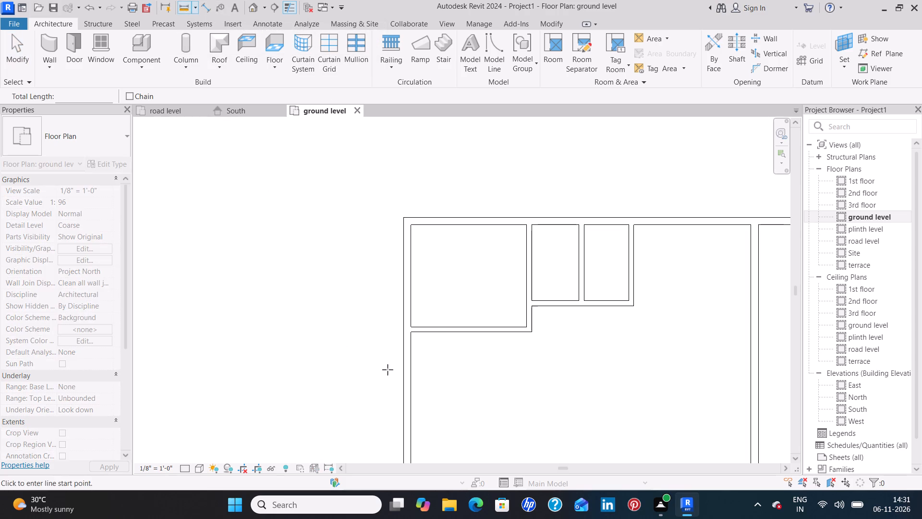
{"action": "left_click", "coordinate": [412, 271]}
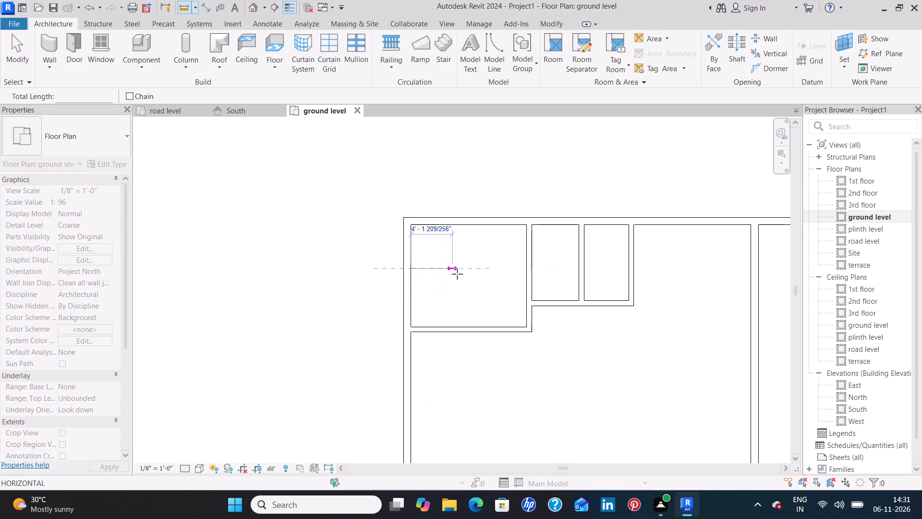
{"action": "left_click", "coordinate": [527, 267]}
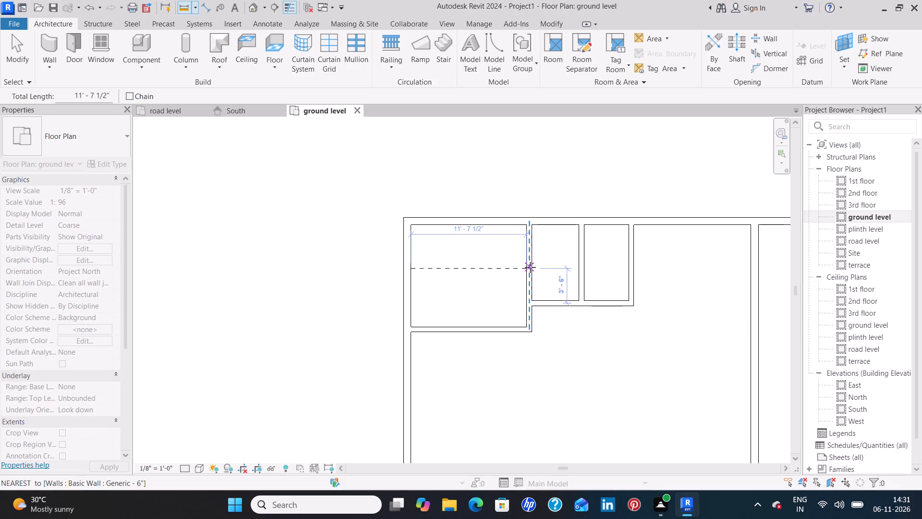
{"action": "left_click", "coordinate": [531, 267]}
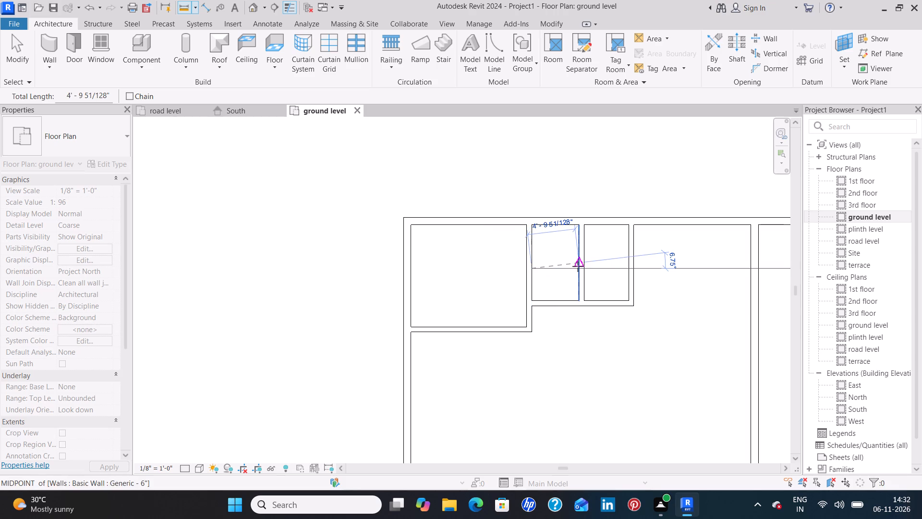
{"action": "key", "text": "Escape"}
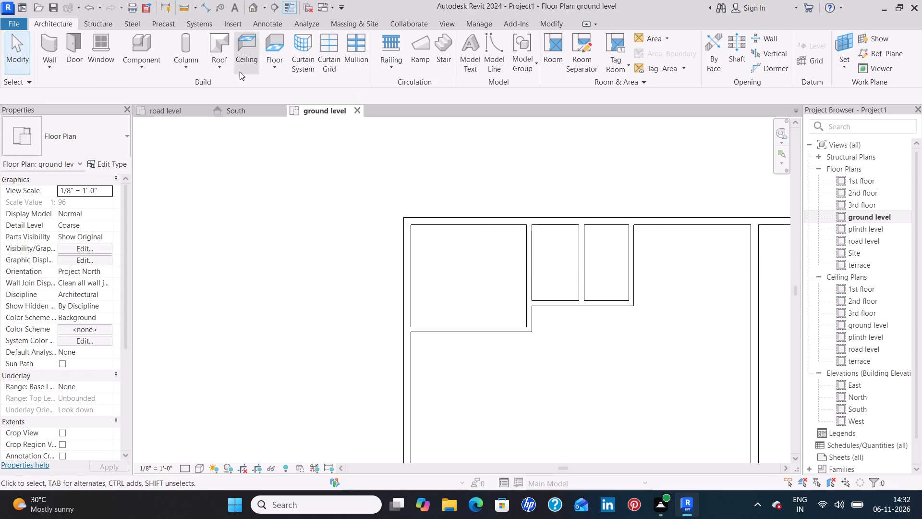
{"action": "left_click", "coordinate": [180, 8]}
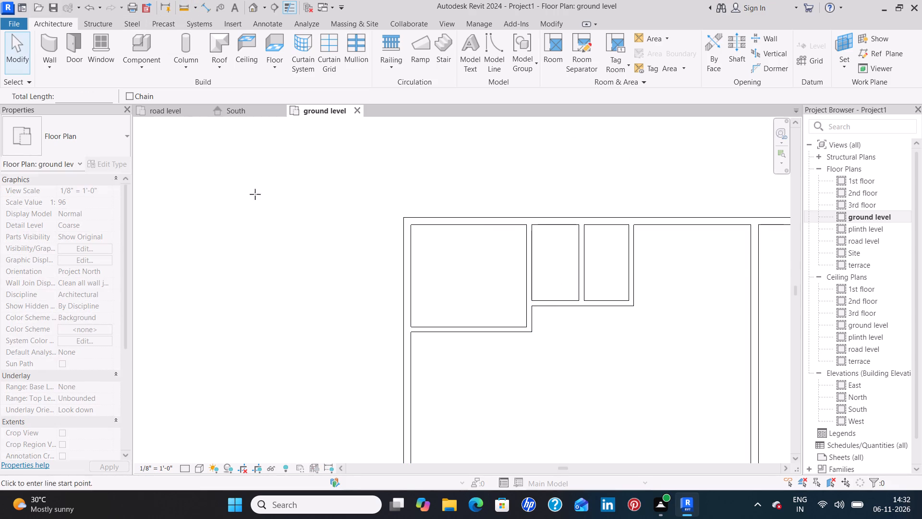
{"action": "left_click", "coordinate": [411, 272]}
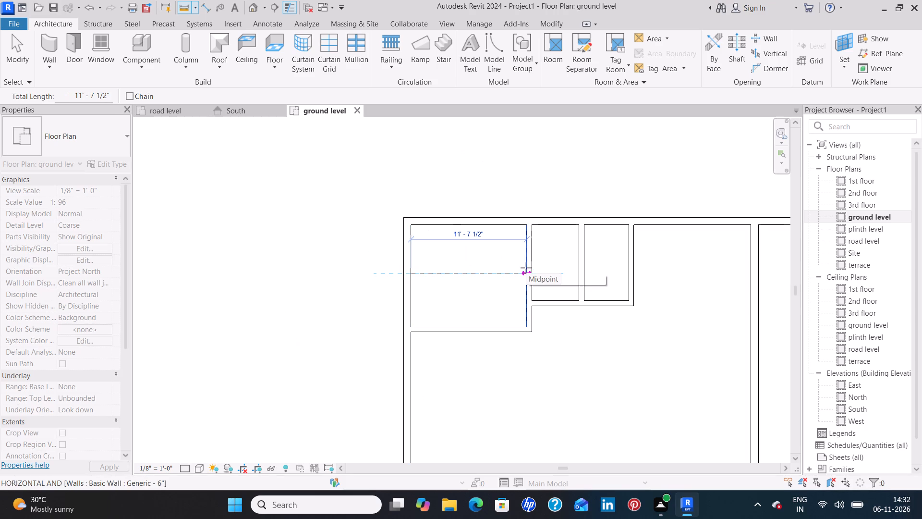
{"action": "left_click", "coordinate": [526, 268]}
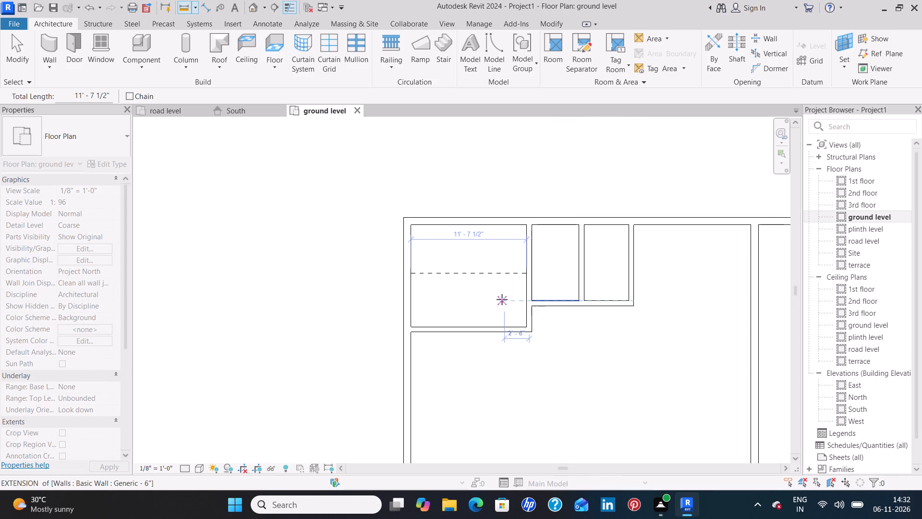
{"action": "key", "text": "Escape"}
{"action": "key", "text": "Escape"}
Check the temporary dimensions of Bedroom 1's south wall and east partition.
{"action": "left_click", "coordinate": [485, 330]}
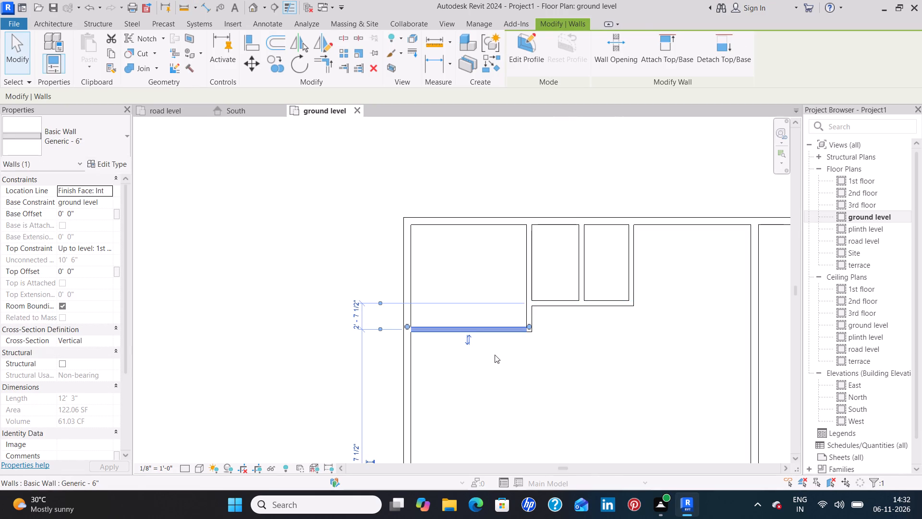
{"action": "key", "text": "Escape"}
{"action": "left_click", "coordinate": [526, 283]}
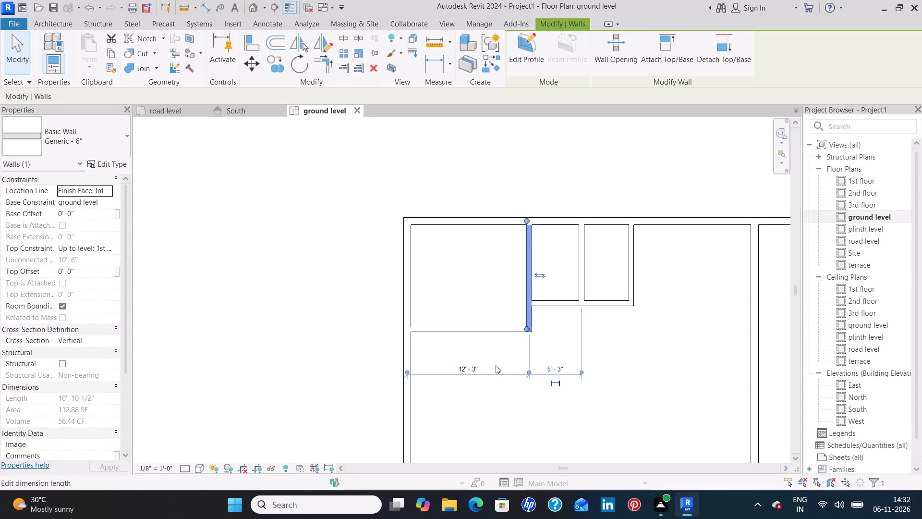
{"action": "key", "text": "Escape"}
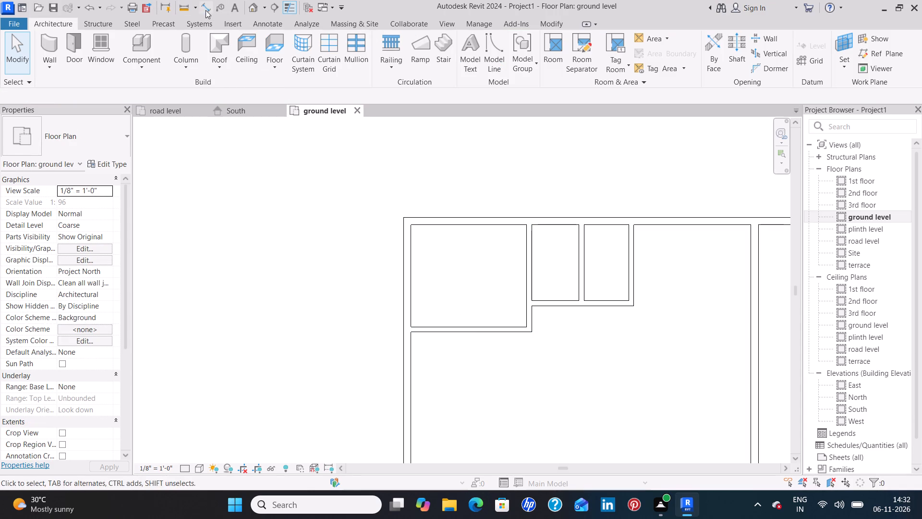
Add a linear dimension for Bedroom 1's clear width between its west and east inner faces, placed above the north wall.
{"action": "left_click", "coordinate": [207, 8]}
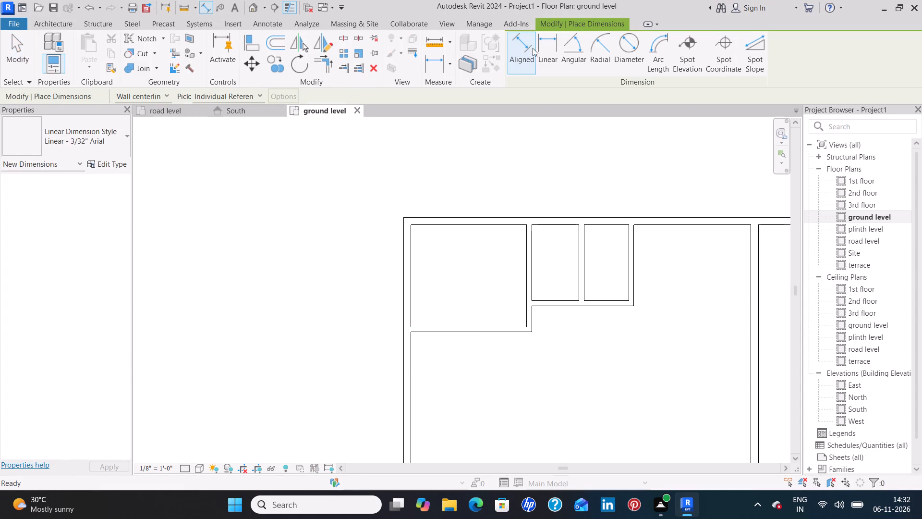
{"action": "left_click", "coordinate": [544, 49]}
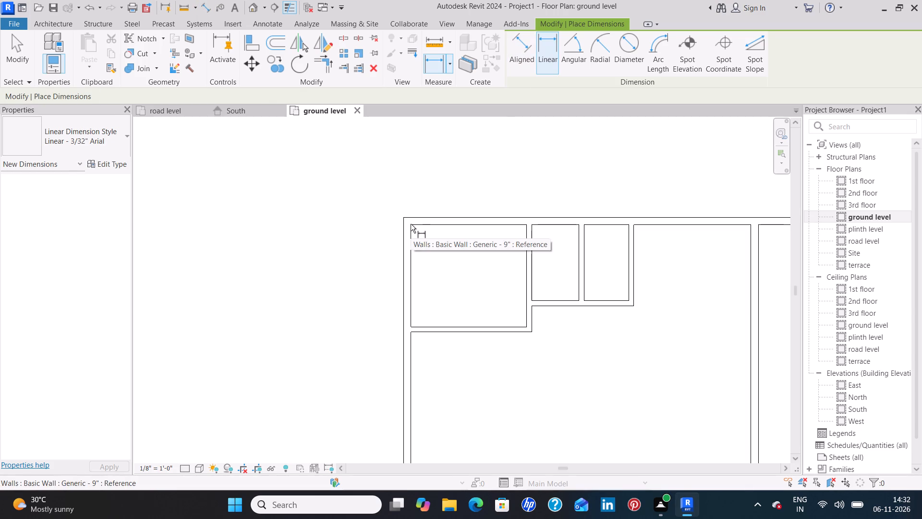
{"action": "left_click", "coordinate": [411, 224]}
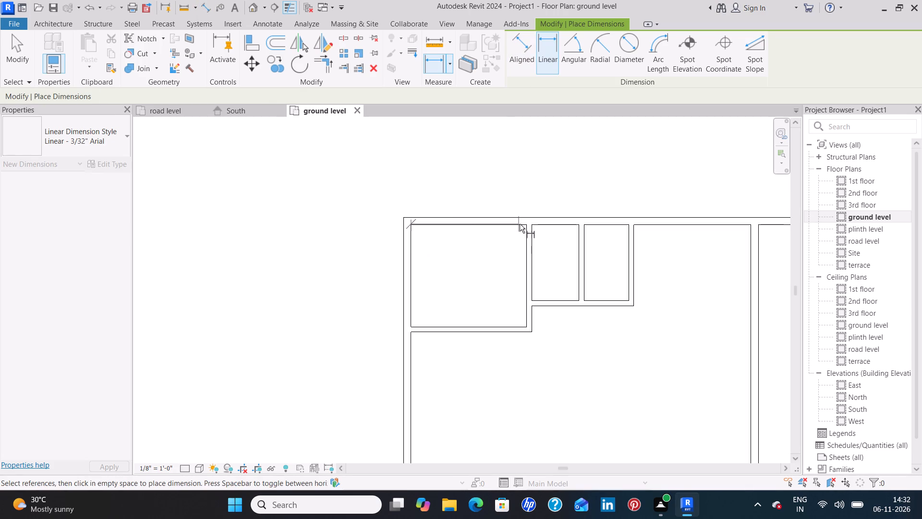
{"action": "scroll", "coordinate": [527, 224], "scroll_direction": "up", "scroll_amount": 4}
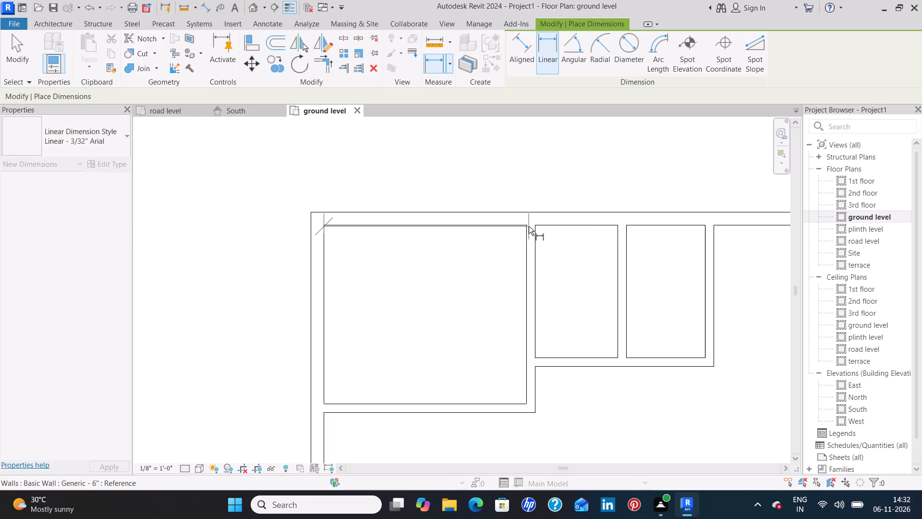
{"action": "left_click", "coordinate": [526, 241]}
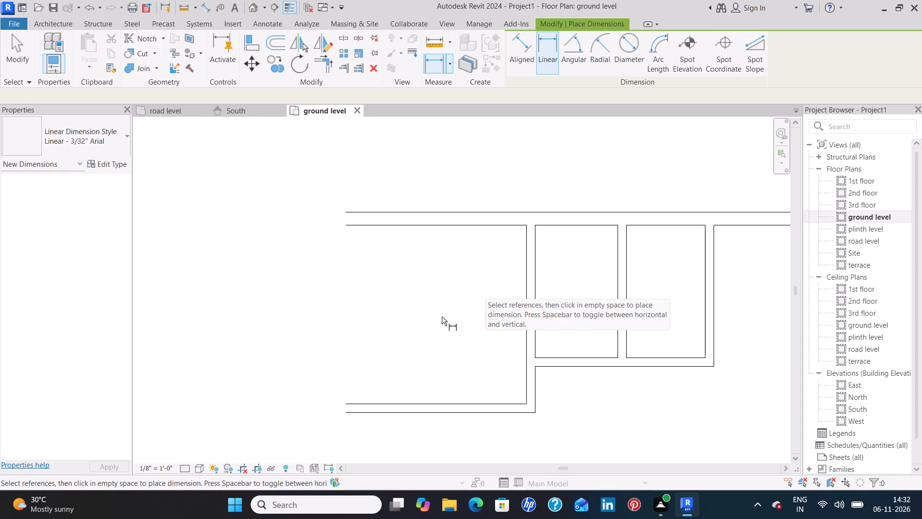
{"action": "scroll", "coordinate": [441, 316], "scroll_direction": "down", "scroll_amount": 3}
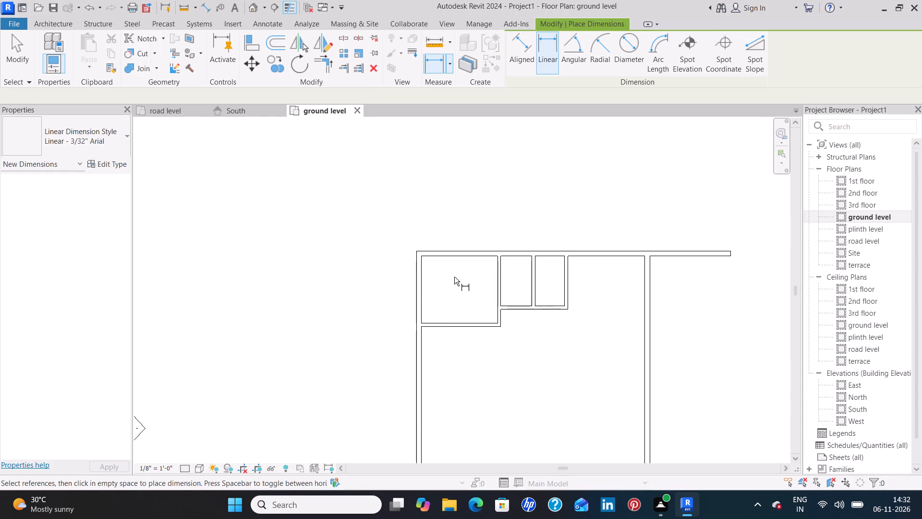
{"action": "left_click", "coordinate": [422, 272]}
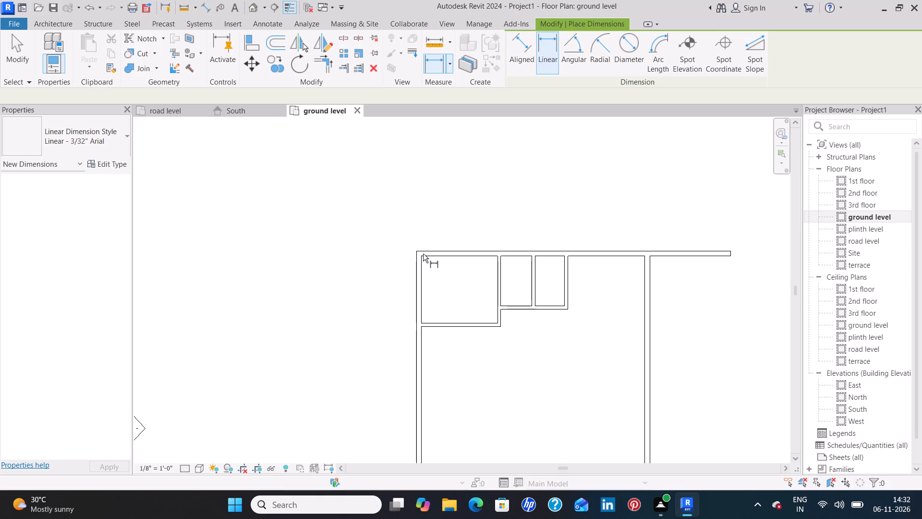
{"action": "scroll", "coordinate": [421, 256], "scroll_direction": "up", "scroll_amount": 3}
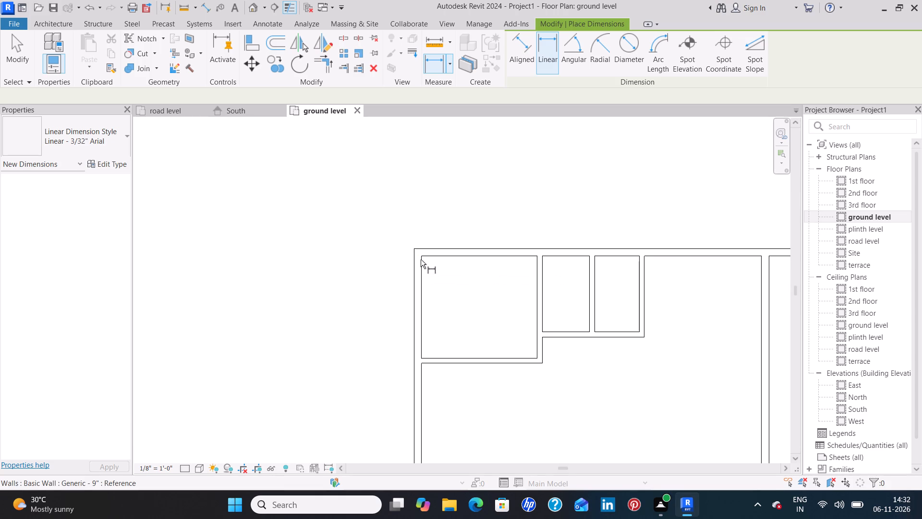
{"action": "left_click", "coordinate": [421, 255]}
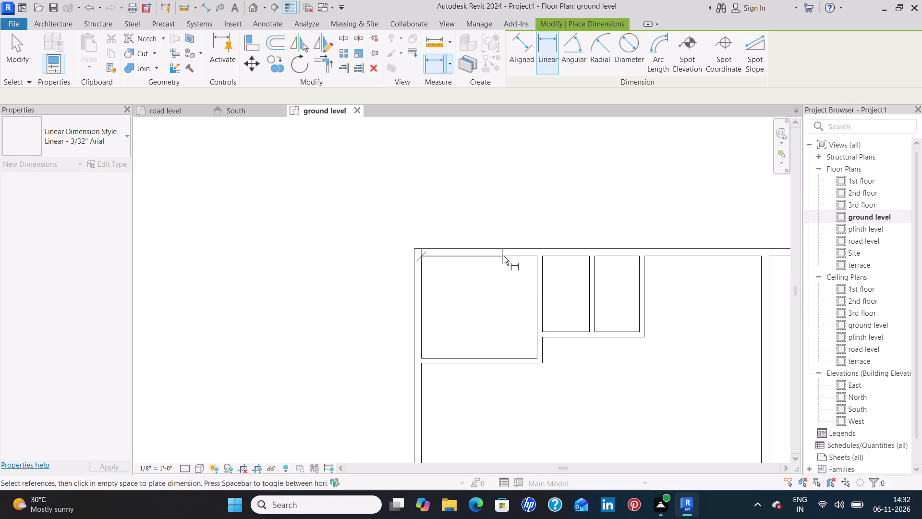
{"action": "left_click", "coordinate": [536, 256]}
{"action": "left_click", "coordinate": [533, 226]}
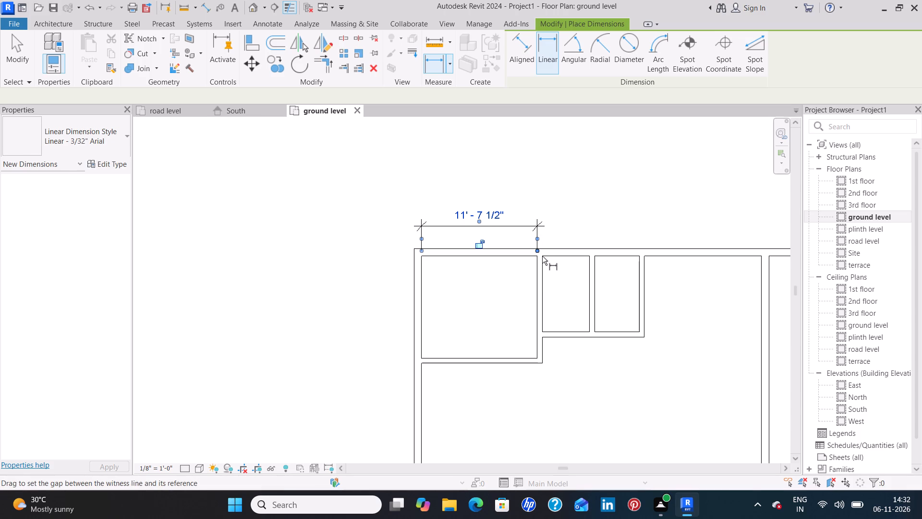
Add linear dimensions for the clear widths of the first and second toilets, placed above the north wall.
{"action": "left_click", "coordinate": [542, 256]}
{"action": "left_click", "coordinate": [589, 257]}
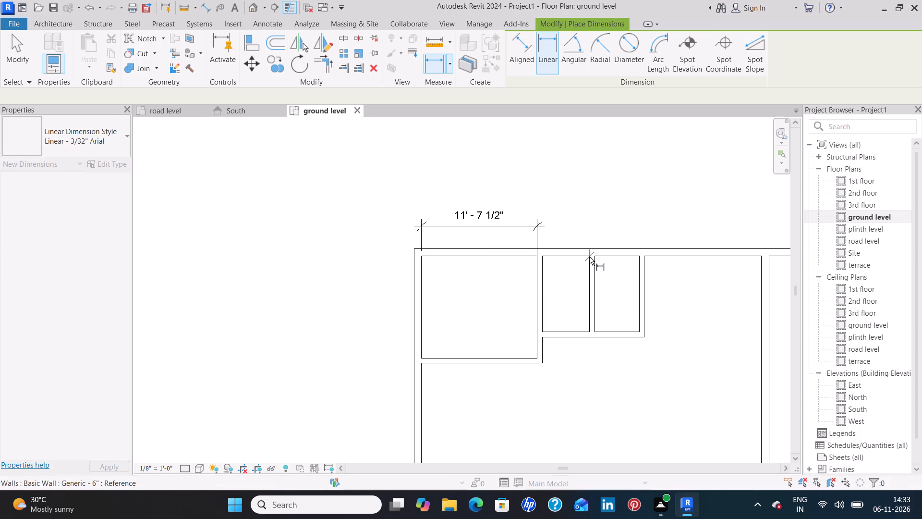
{"action": "left_click", "coordinate": [541, 256]}
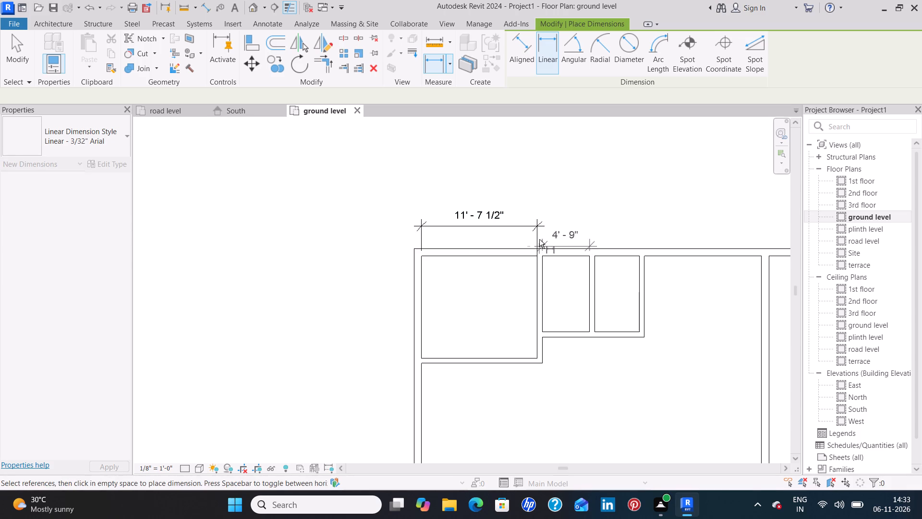
{"action": "left_click", "coordinate": [539, 214]}
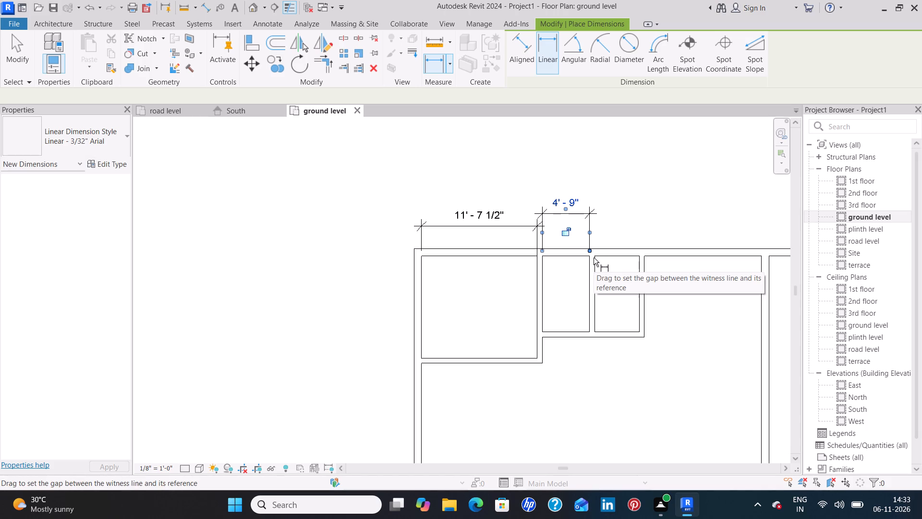
{"action": "left_click", "coordinate": [595, 256]}
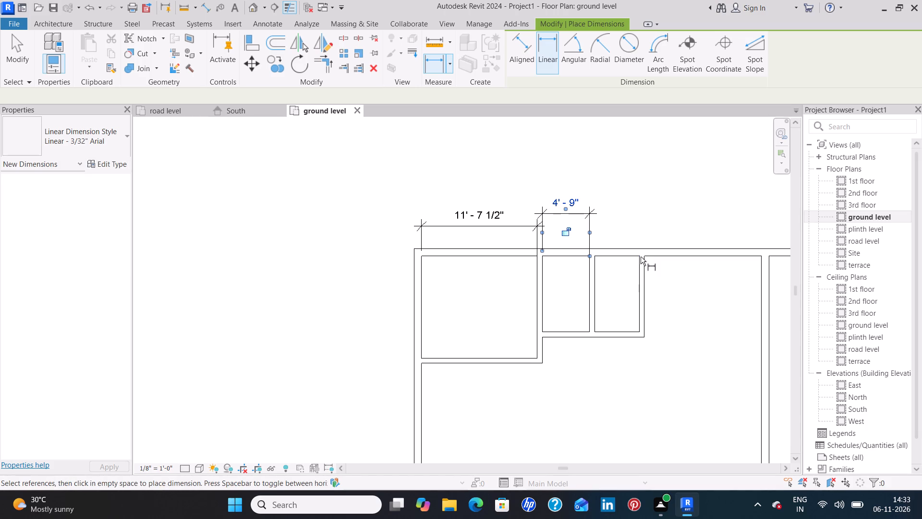
{"action": "left_click", "coordinate": [639, 256]}
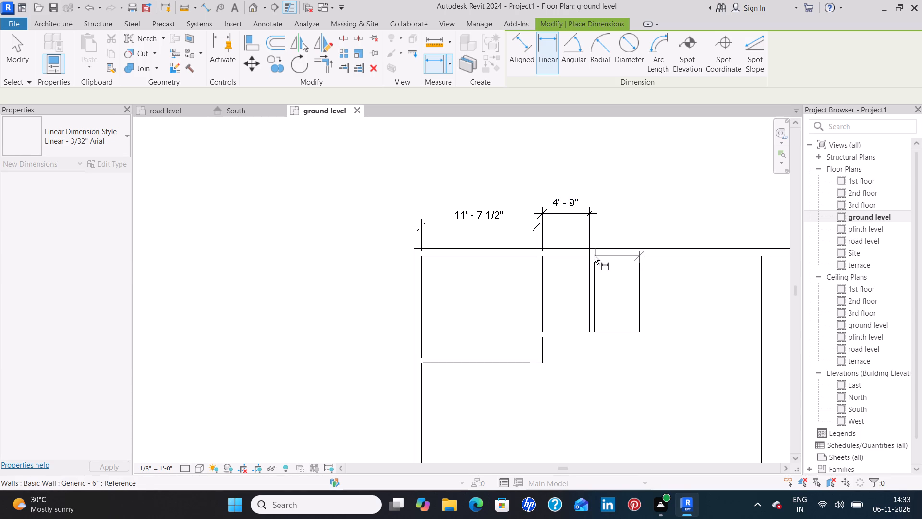
{"action": "left_click", "coordinate": [594, 256]}
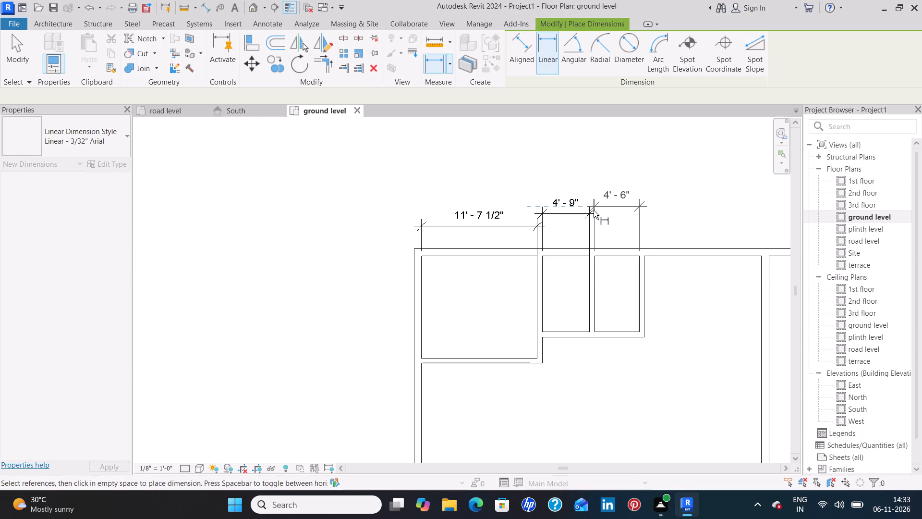
{"action": "left_click", "coordinate": [594, 210]}
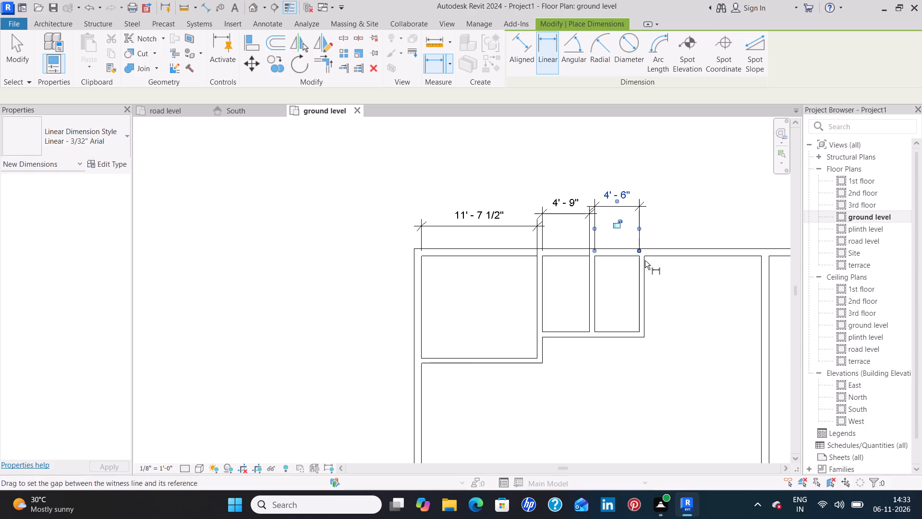
Add a linear dimension from the second toilet's east wall to the east exterior wall's inner face, in line with the second toilet's dimension.
{"action": "left_click", "coordinate": [761, 256]}
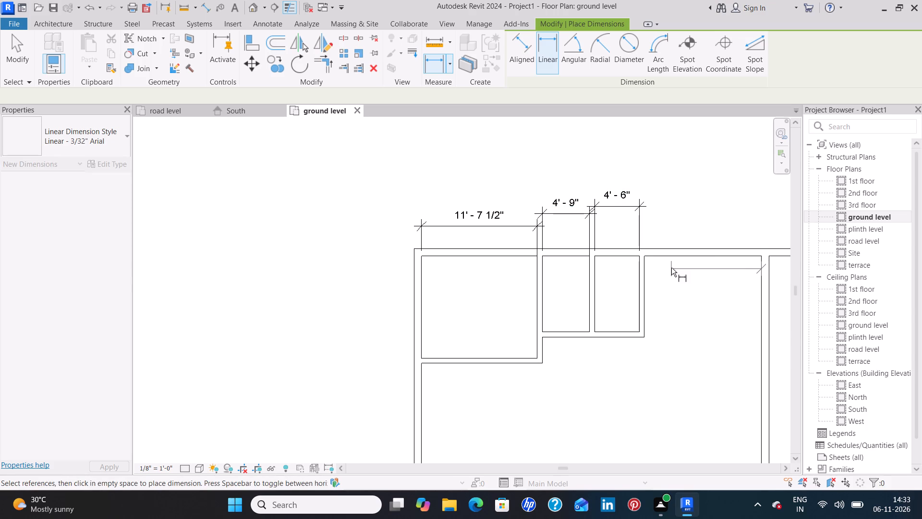
{"action": "left_click", "coordinate": [644, 257]}
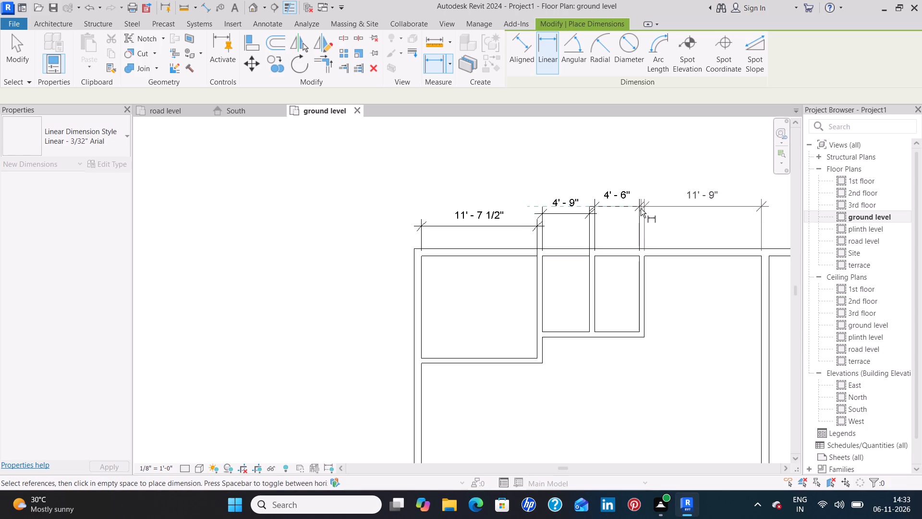
{"action": "left_click", "coordinate": [641, 206]}
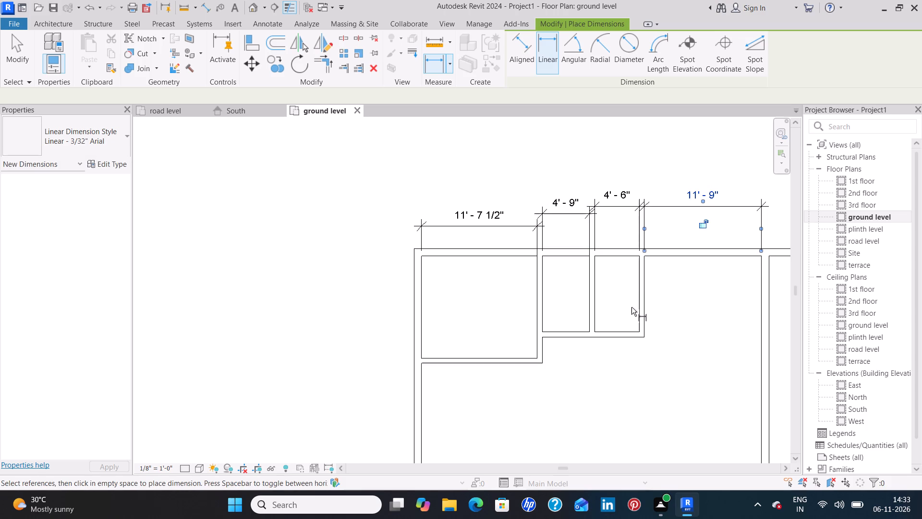
{"action": "key", "text": "Escape"}
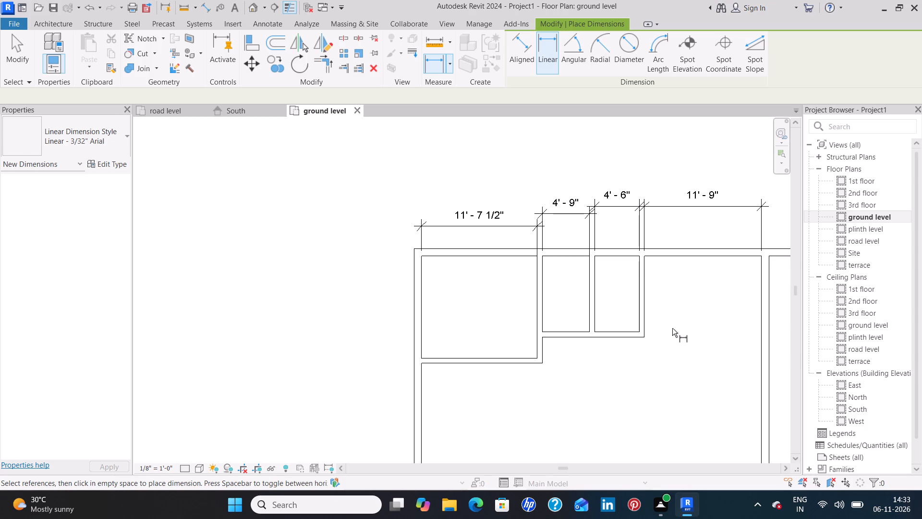
{"action": "key", "text": "Escape"}
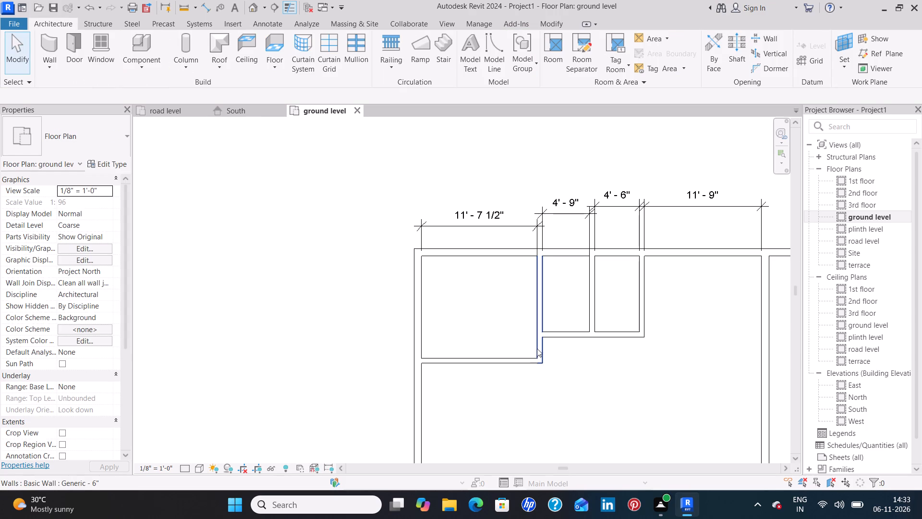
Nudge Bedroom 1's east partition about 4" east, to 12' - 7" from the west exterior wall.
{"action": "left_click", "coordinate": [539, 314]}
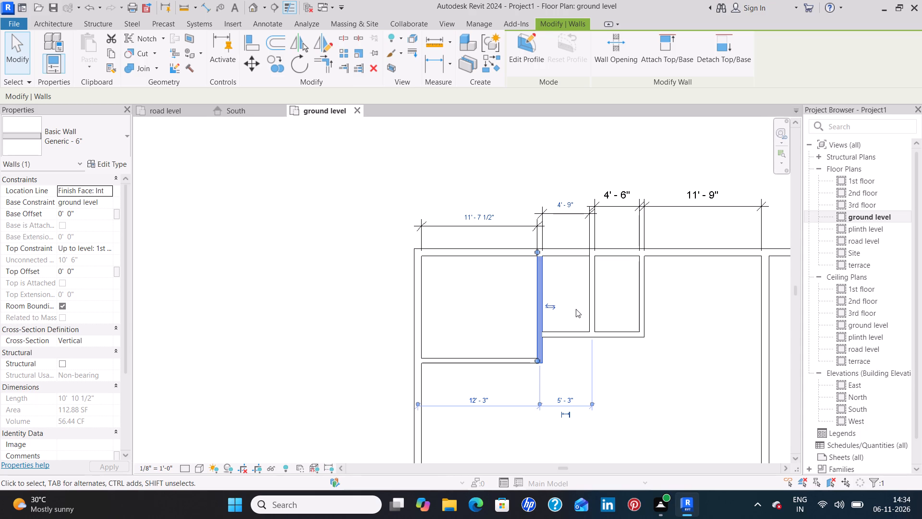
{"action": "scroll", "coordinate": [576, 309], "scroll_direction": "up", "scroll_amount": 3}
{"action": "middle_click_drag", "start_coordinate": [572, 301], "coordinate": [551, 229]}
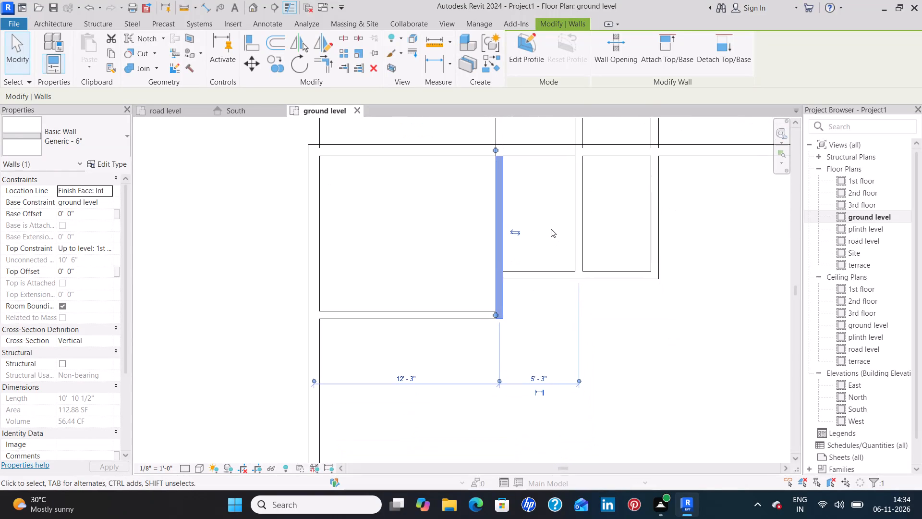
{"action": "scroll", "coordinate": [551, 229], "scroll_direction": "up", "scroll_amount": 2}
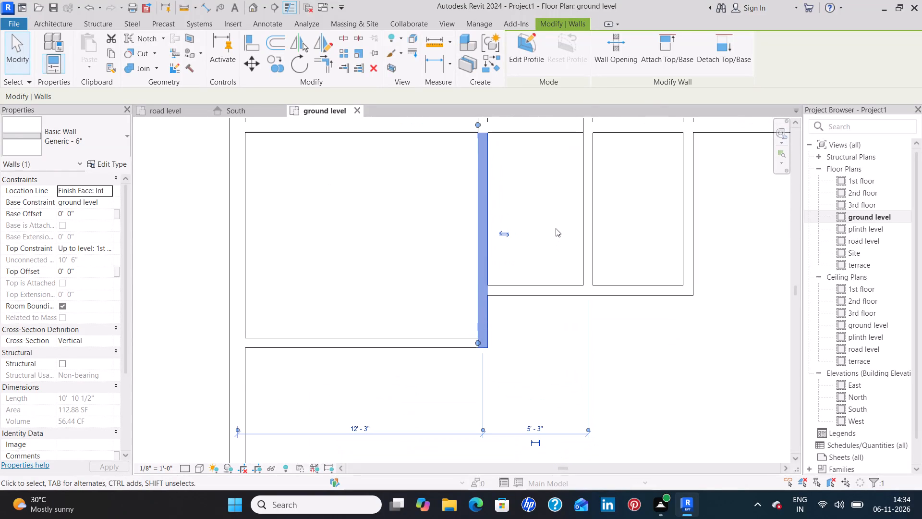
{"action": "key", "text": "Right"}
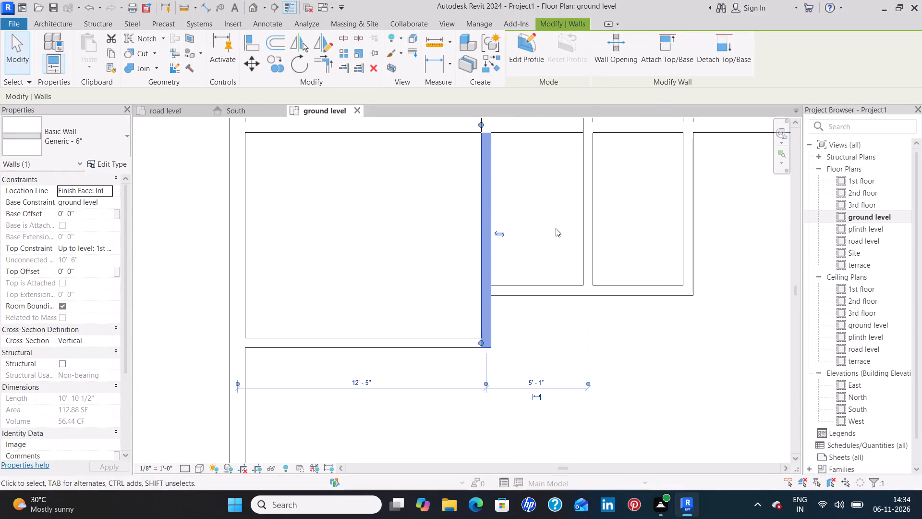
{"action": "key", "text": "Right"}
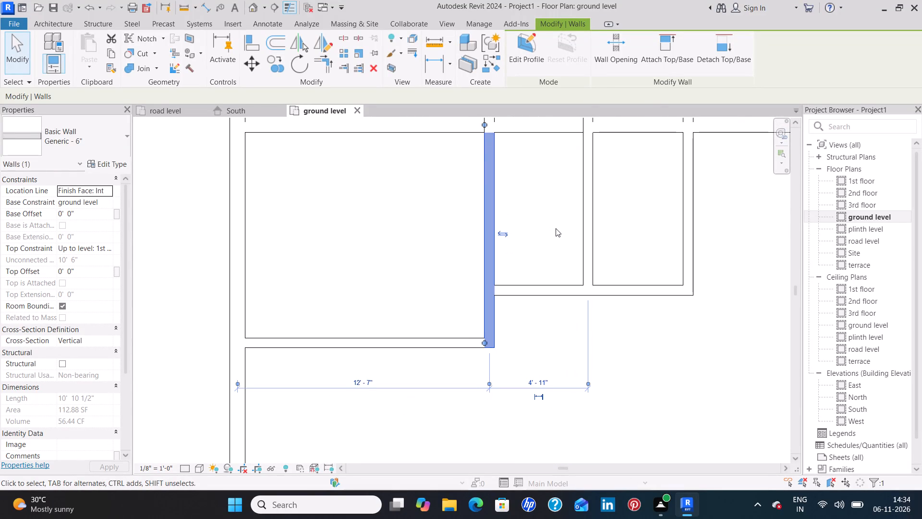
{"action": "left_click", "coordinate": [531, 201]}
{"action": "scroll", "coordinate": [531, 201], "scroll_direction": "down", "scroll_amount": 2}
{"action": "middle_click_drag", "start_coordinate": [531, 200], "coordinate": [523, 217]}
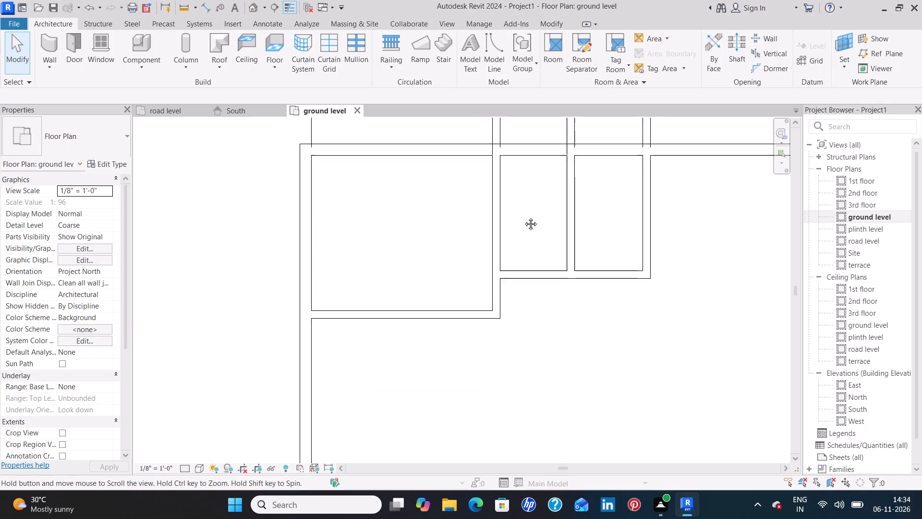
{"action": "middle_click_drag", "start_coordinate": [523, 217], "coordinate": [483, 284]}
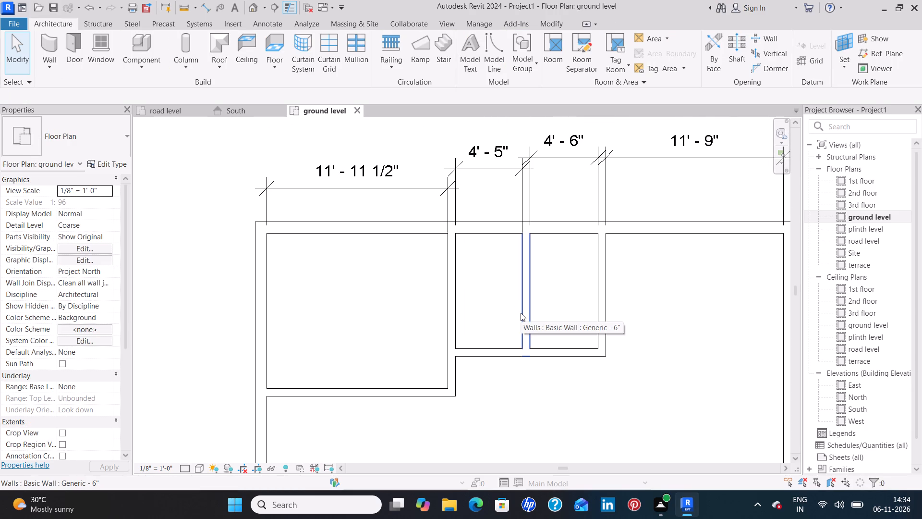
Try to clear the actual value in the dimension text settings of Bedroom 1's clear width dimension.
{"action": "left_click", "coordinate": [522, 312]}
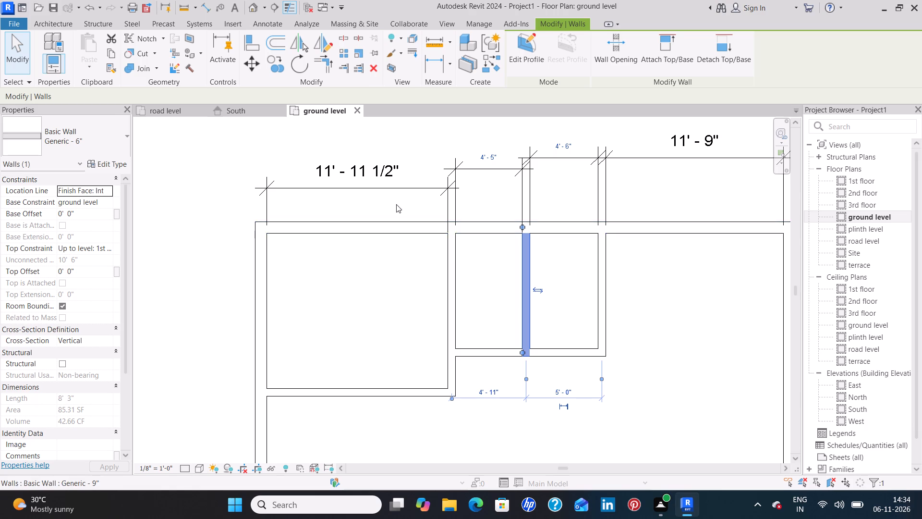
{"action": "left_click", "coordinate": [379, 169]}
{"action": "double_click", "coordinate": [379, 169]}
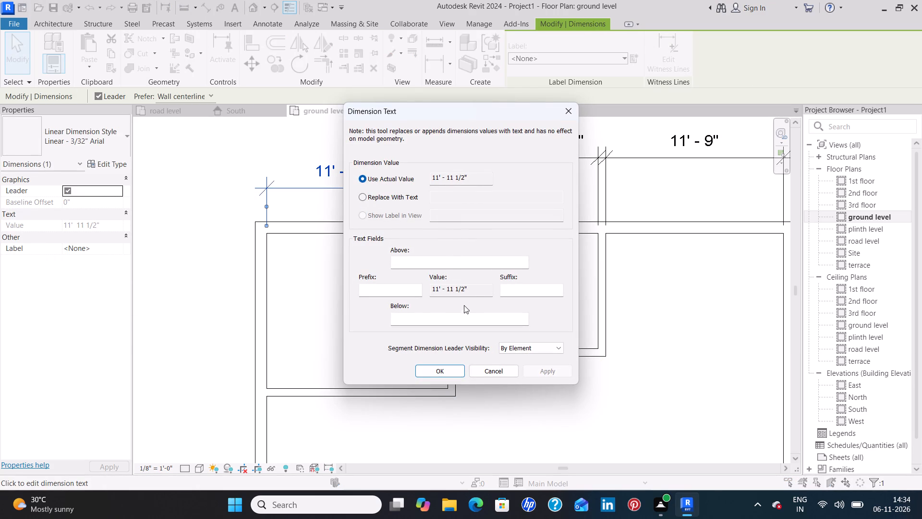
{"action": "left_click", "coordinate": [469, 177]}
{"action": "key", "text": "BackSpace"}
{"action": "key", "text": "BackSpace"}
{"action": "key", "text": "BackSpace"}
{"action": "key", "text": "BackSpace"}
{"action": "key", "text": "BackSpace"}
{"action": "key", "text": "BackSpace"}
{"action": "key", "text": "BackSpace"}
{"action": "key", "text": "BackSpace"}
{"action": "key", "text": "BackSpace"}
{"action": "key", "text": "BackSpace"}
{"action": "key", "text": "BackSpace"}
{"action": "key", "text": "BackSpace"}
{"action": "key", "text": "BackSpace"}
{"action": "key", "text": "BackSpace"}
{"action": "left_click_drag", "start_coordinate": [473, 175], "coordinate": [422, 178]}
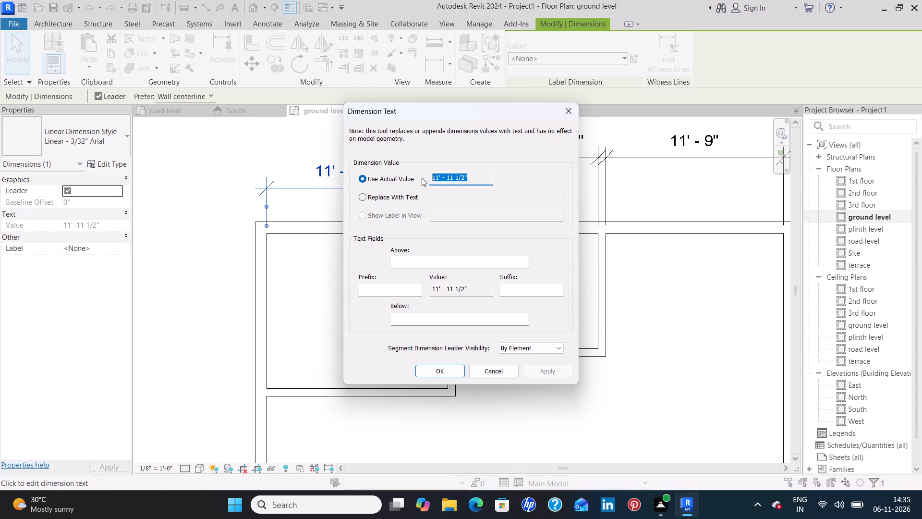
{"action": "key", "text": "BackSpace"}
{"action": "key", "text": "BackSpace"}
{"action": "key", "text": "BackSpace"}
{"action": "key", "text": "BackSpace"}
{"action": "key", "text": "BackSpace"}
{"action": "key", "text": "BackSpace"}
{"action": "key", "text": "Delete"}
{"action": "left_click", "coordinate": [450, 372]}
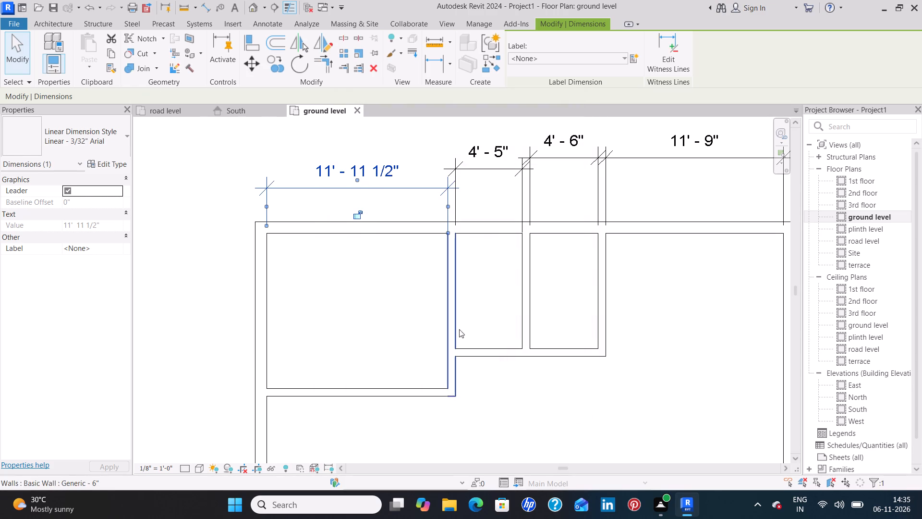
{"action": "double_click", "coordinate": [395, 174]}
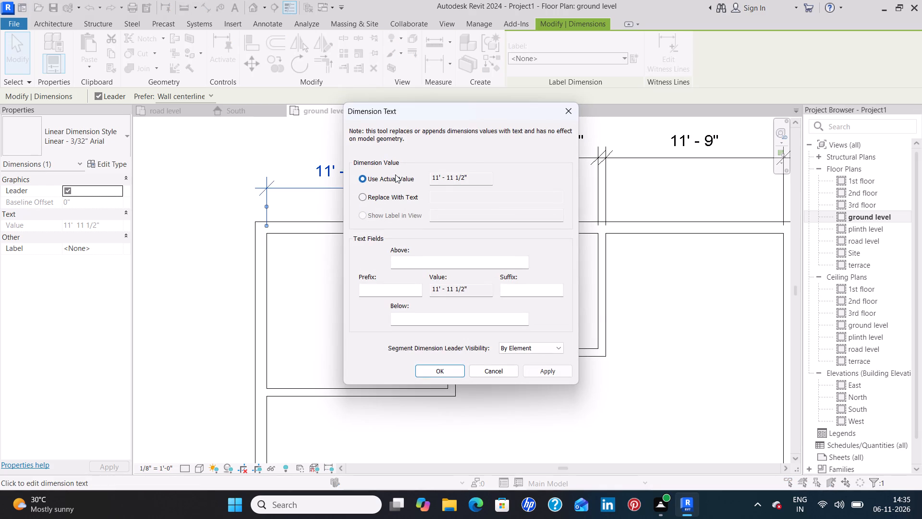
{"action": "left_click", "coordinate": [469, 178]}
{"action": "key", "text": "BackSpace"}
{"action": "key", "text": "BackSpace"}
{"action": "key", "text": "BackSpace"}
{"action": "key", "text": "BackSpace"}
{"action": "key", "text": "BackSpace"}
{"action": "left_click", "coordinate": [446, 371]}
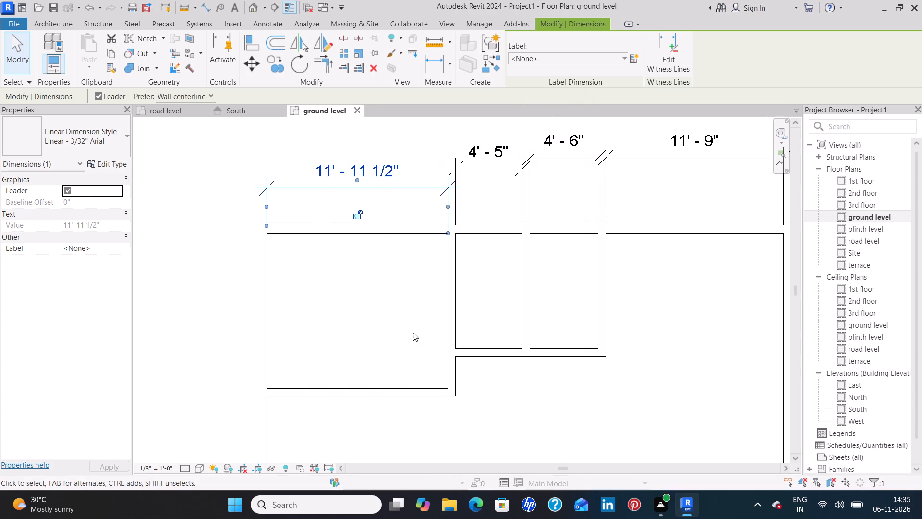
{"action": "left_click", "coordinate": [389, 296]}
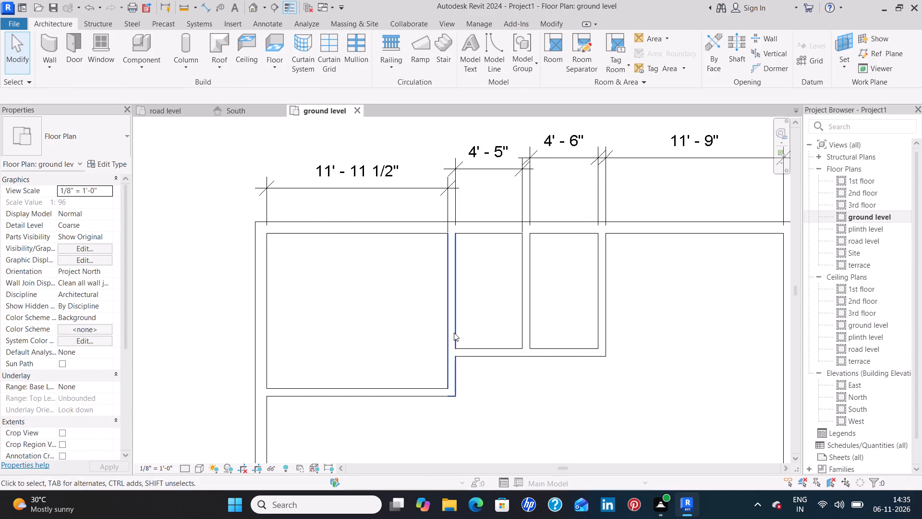
Set the temporary dimension between the west exterior wall and Bedroom 1's east partition to 12'7.5".
{"action": "left_click", "coordinate": [454, 333]}
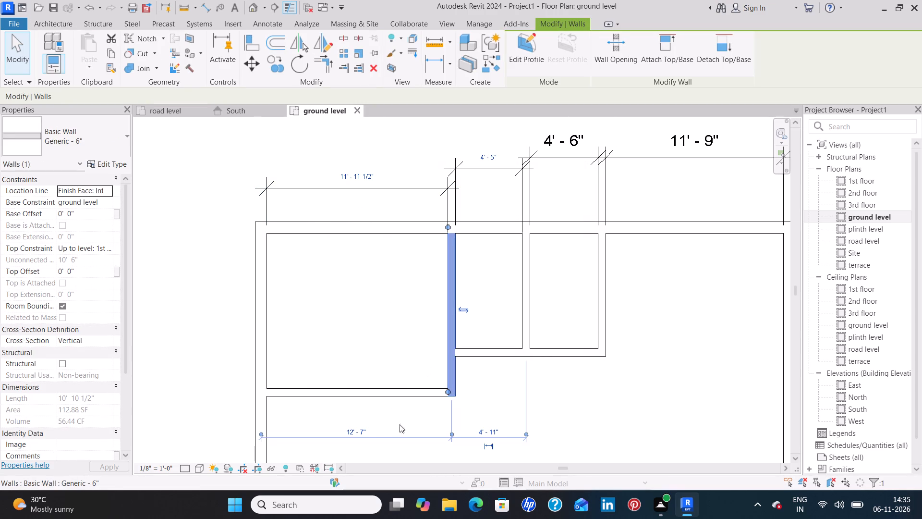
{"action": "left_click", "coordinate": [359, 429]}
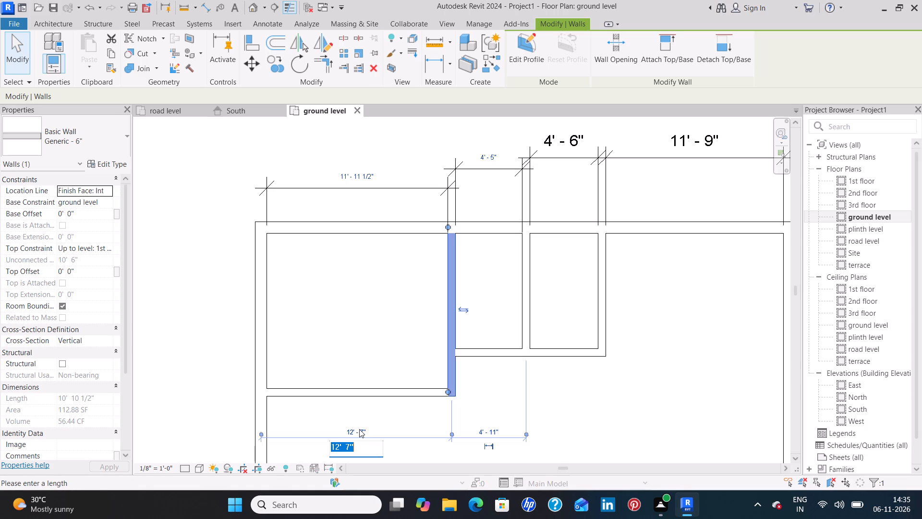
{"action": "key", "text": "BackSpace"}
{"action": "type", "text": "12"}
{"action": "key", "text": "apostrophe"}
{"action": "type", "text": "7.5"}
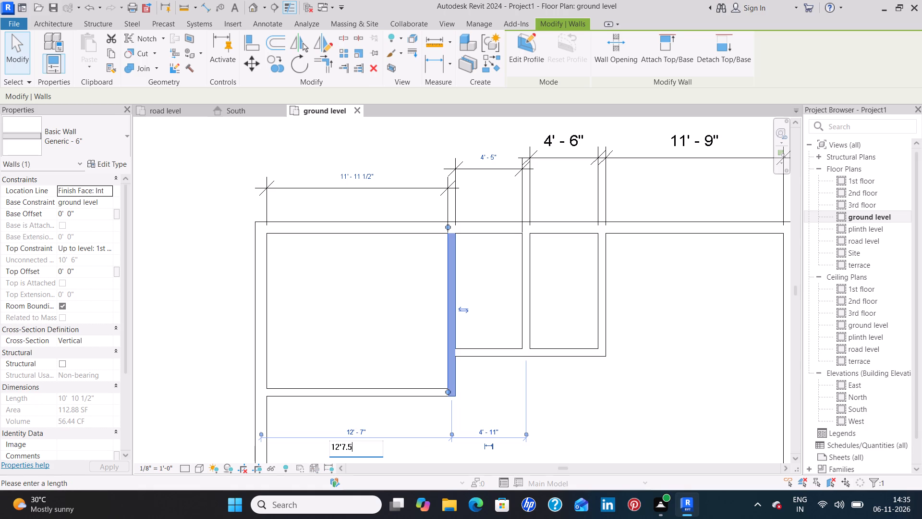
{"action": "key", "text": "shift+quotedbl"}
{"action": "key", "text": "Return"}
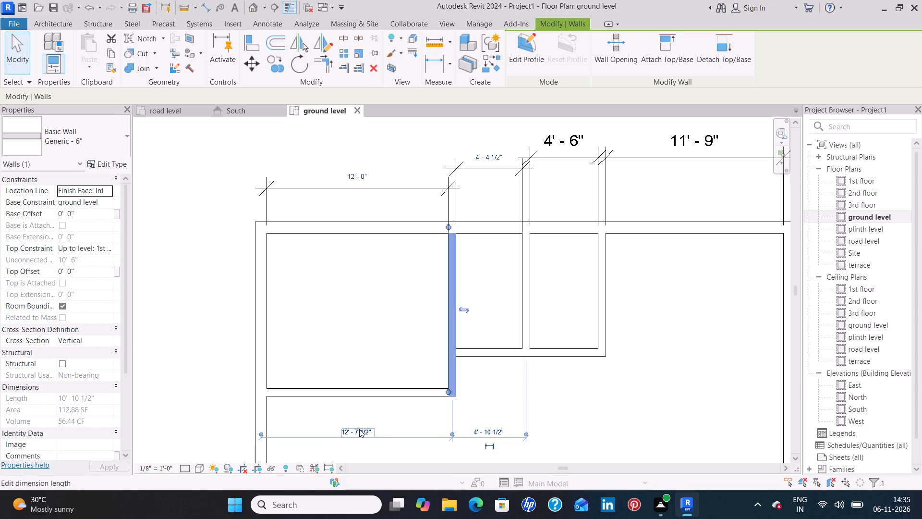
{"action": "left_click", "coordinate": [350, 348]}
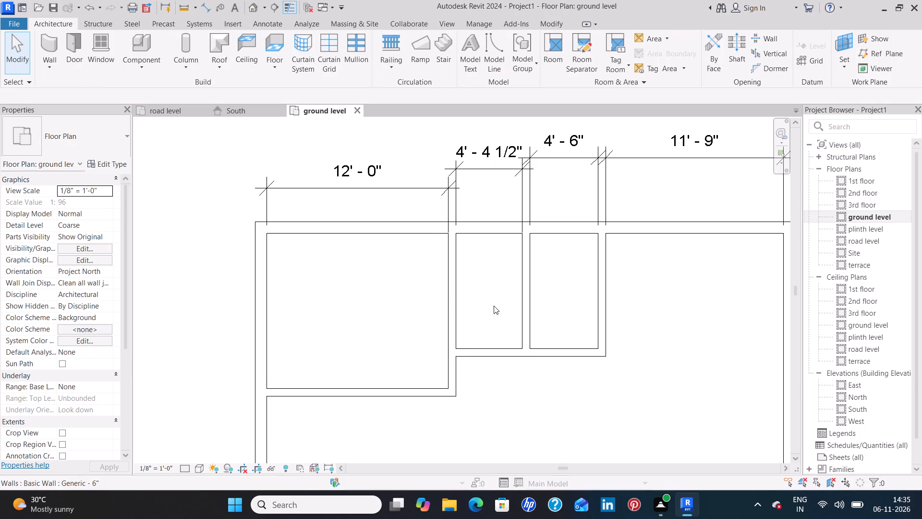
Select the partition between the first and second toilets to bring up its temporary dimensions.
{"action": "middle_click_drag", "start_coordinate": [495, 308], "coordinate": [366, 333]}
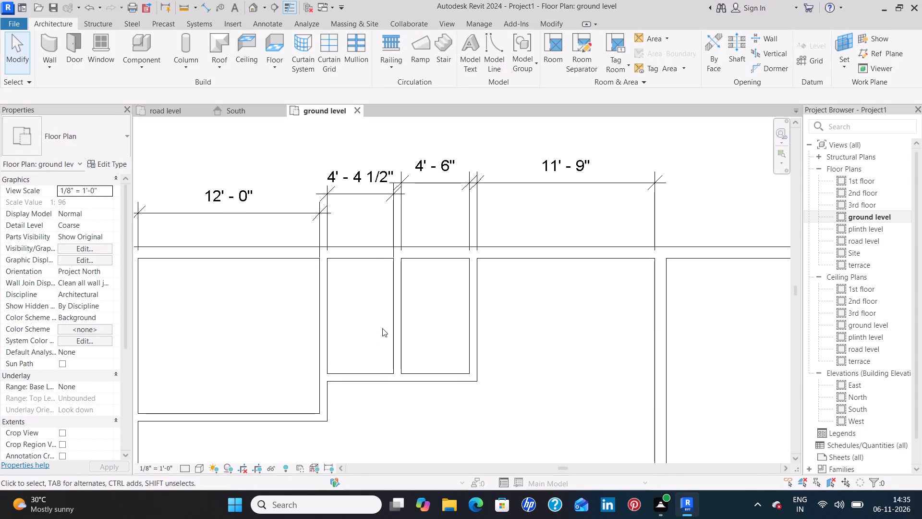
{"action": "left_click", "coordinate": [396, 328]}
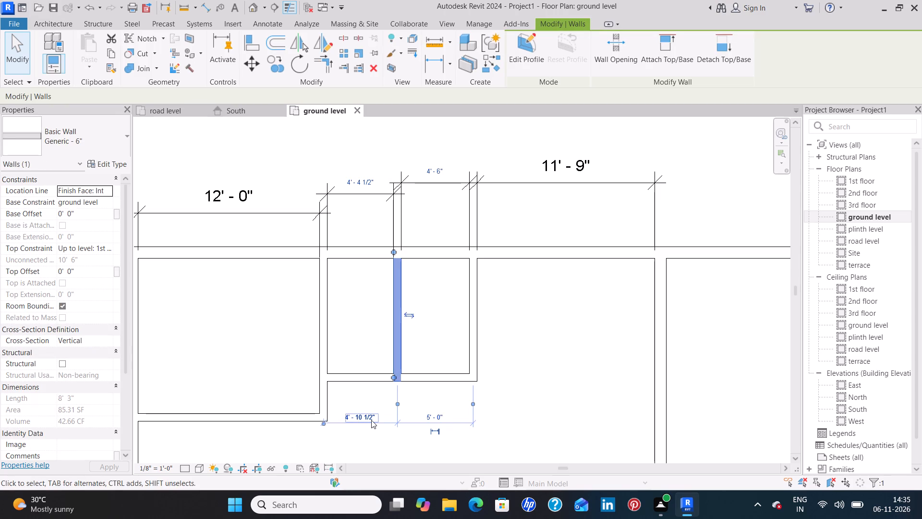
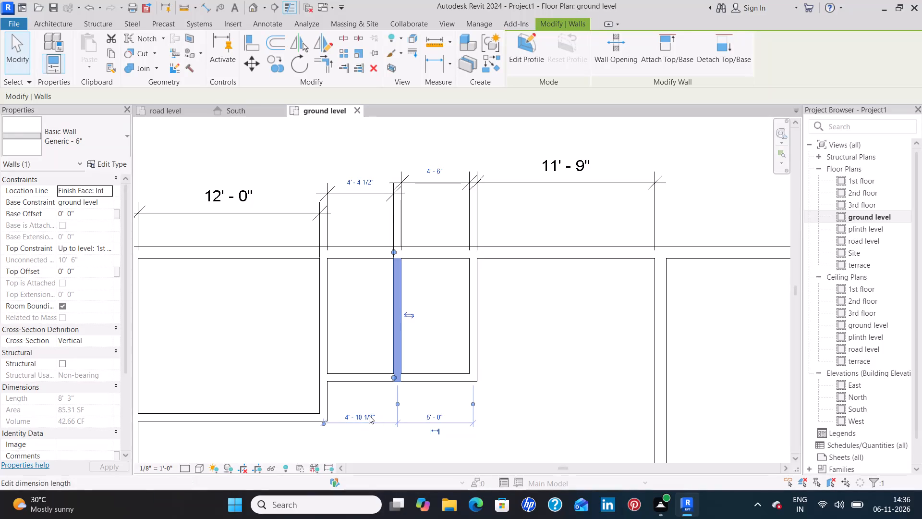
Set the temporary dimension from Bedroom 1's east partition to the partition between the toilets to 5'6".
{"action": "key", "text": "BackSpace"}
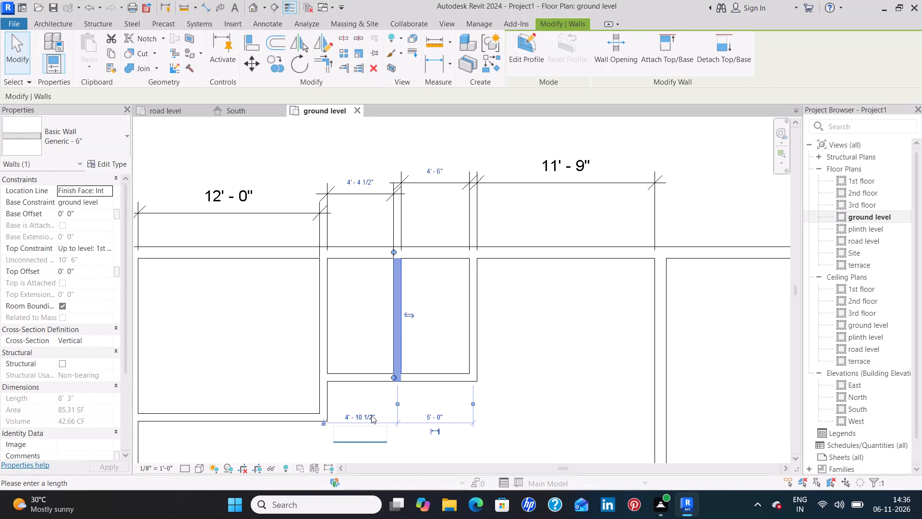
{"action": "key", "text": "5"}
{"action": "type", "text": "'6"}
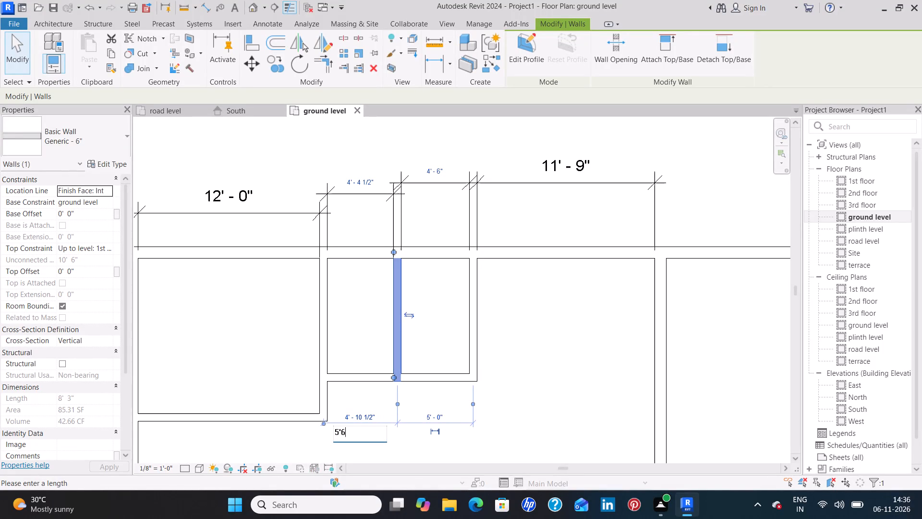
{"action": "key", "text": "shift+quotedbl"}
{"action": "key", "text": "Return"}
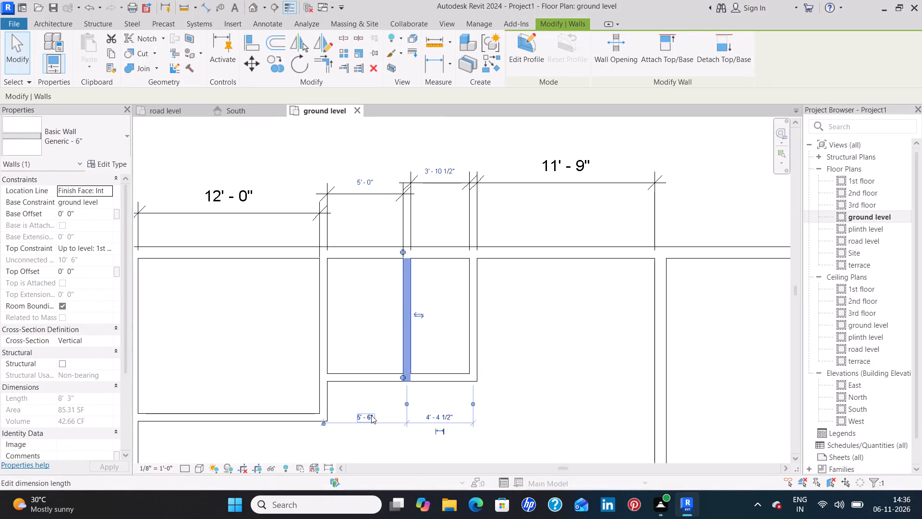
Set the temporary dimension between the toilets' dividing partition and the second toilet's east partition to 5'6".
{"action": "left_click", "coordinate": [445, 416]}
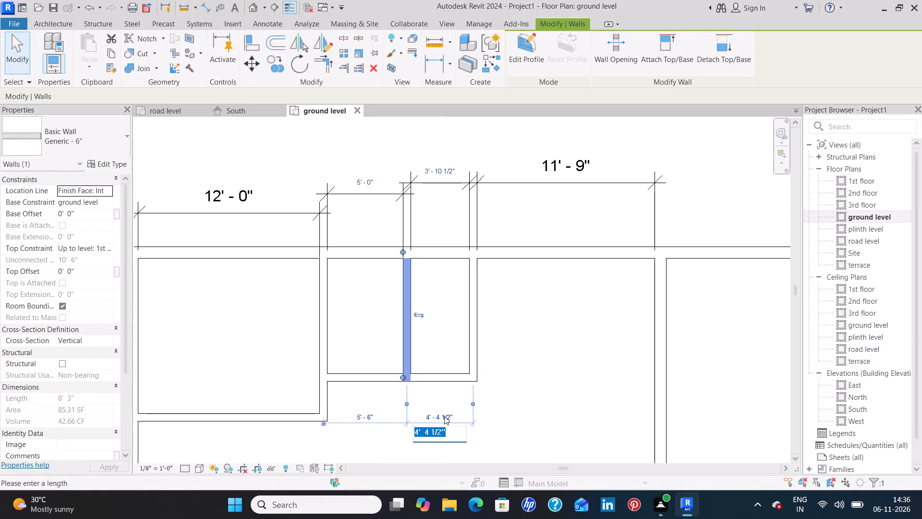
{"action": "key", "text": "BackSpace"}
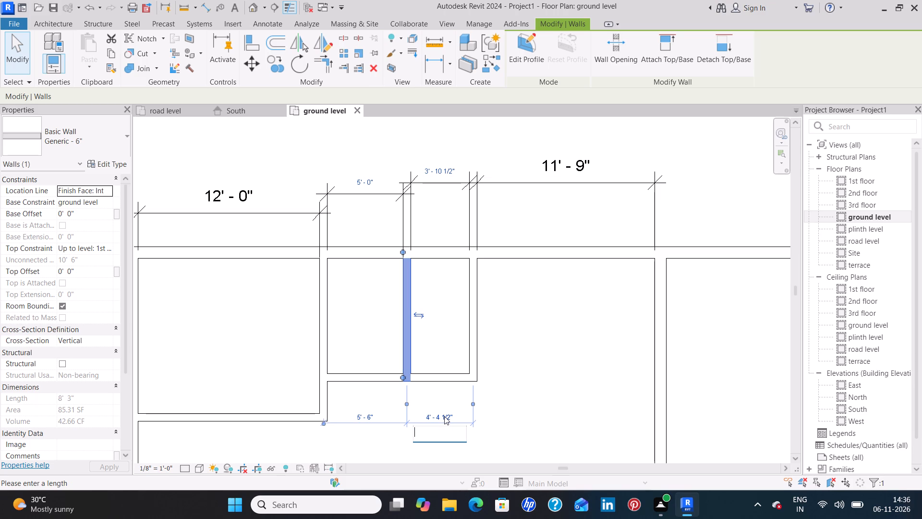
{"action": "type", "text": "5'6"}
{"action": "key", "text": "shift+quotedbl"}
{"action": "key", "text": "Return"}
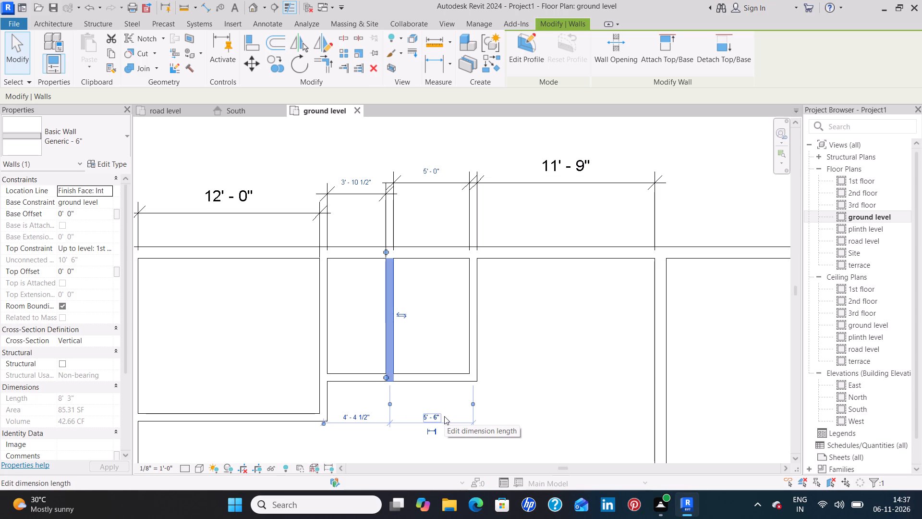
Set the first toilet's temporary dimension, from Bedroom 1's east partition to the toilets' dividing partition, to 5'6".
{"action": "left_click", "coordinate": [352, 420]}
{"action": "key", "text": "BackSpace"}
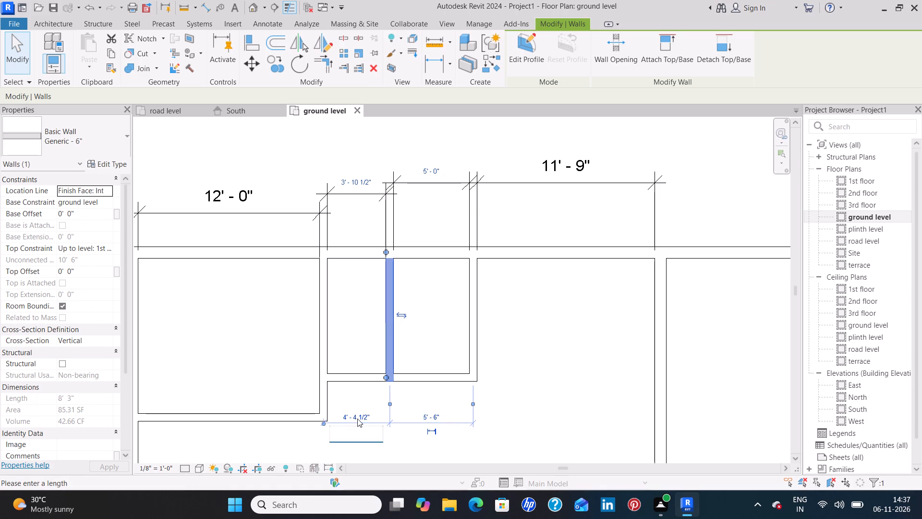
{"action": "type", "text": "5'7"}
{"action": "key", "text": "BackSpace"}
{"action": "key", "text": "6"}
{"action": "key", "text": "shift+quotedbl"}
{"action": "key", "text": "Return"}
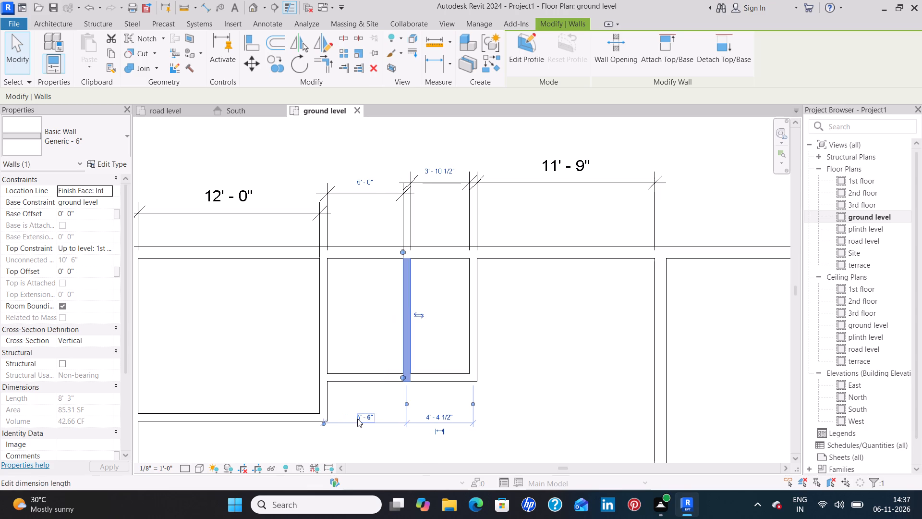
Move the second toilet's east partition by setting its temporary dimension from the toilets' dividing partition to 5'6".
{"action": "left_click", "coordinate": [473, 350]}
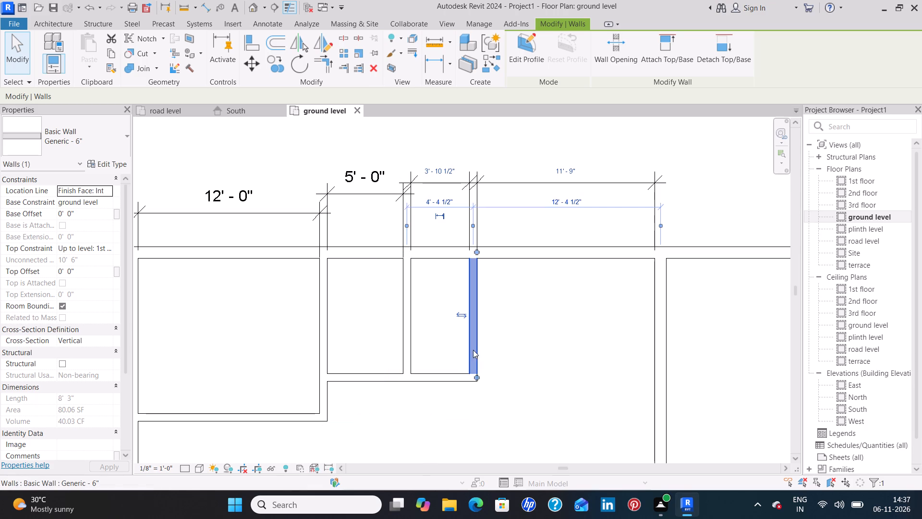
{"action": "left_click", "coordinate": [437, 202]}
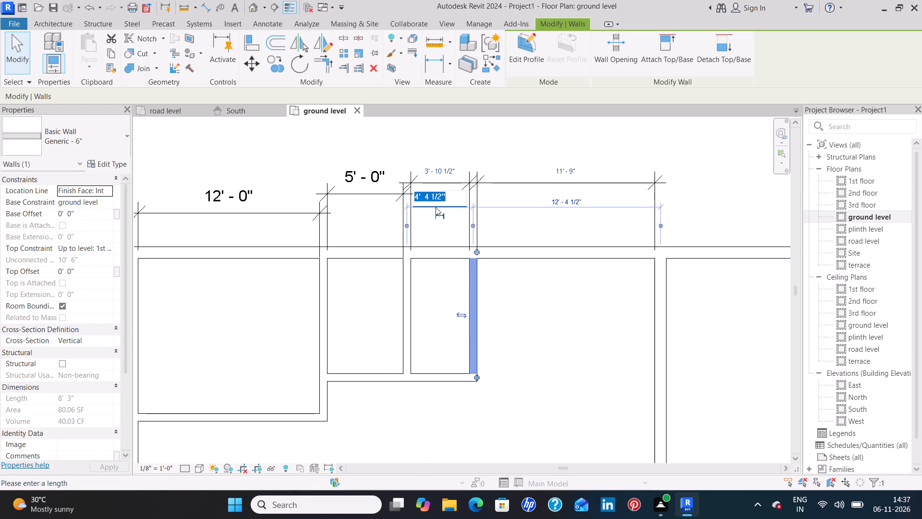
{"action": "key", "text": "BackSpace"}
{"action": "type", "text": "5'6"}
{"action": "key", "text": "shift+quotedbl"}
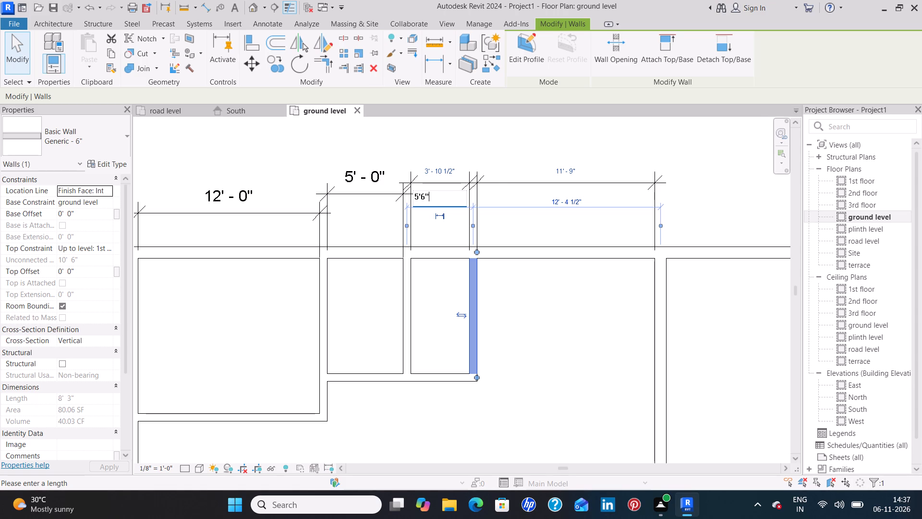
{"action": "key", "text": "Return"}
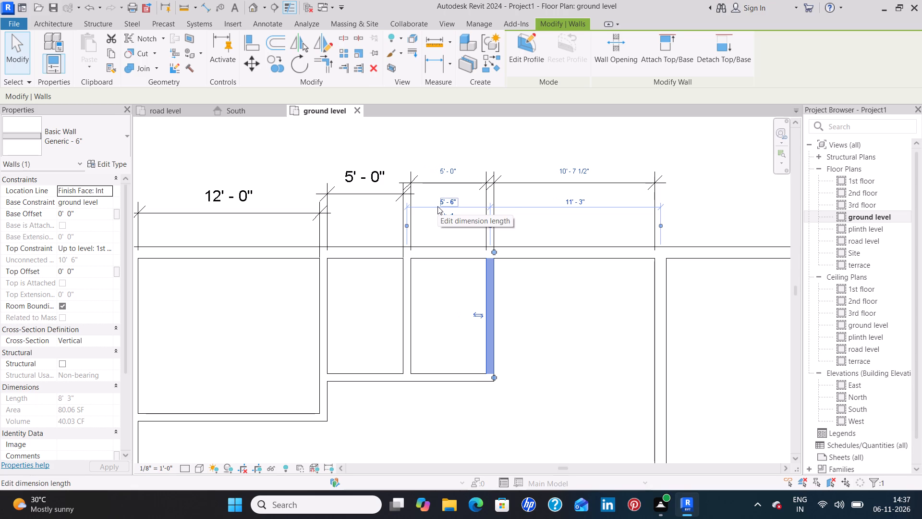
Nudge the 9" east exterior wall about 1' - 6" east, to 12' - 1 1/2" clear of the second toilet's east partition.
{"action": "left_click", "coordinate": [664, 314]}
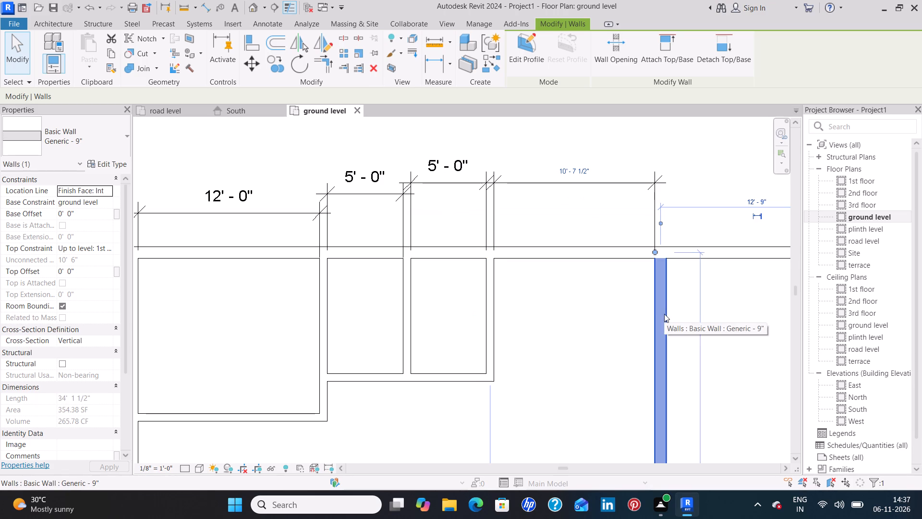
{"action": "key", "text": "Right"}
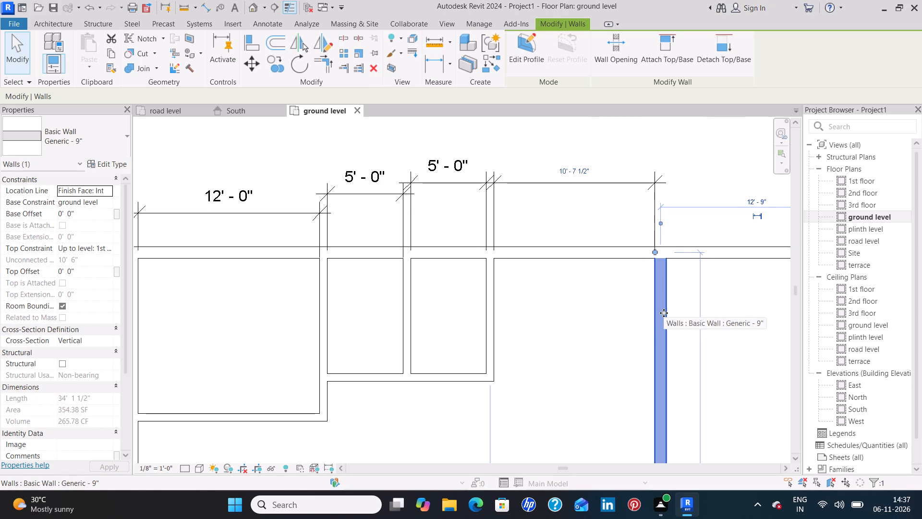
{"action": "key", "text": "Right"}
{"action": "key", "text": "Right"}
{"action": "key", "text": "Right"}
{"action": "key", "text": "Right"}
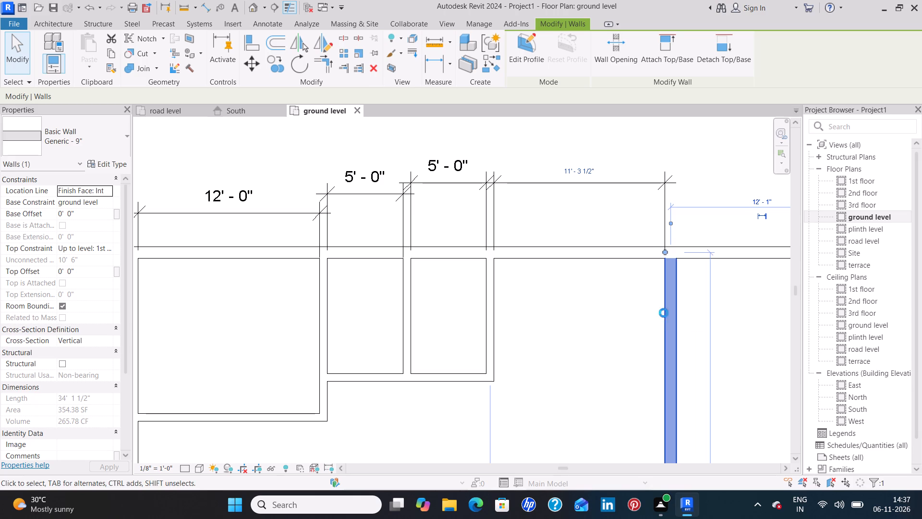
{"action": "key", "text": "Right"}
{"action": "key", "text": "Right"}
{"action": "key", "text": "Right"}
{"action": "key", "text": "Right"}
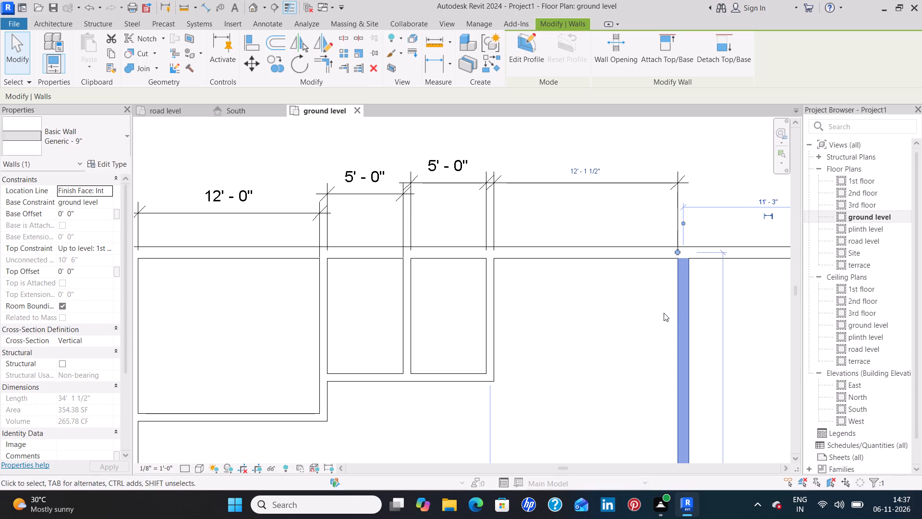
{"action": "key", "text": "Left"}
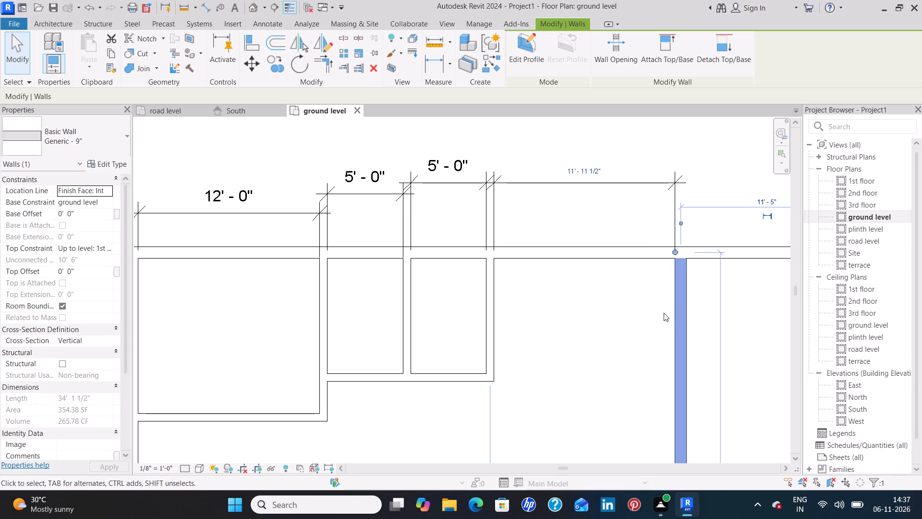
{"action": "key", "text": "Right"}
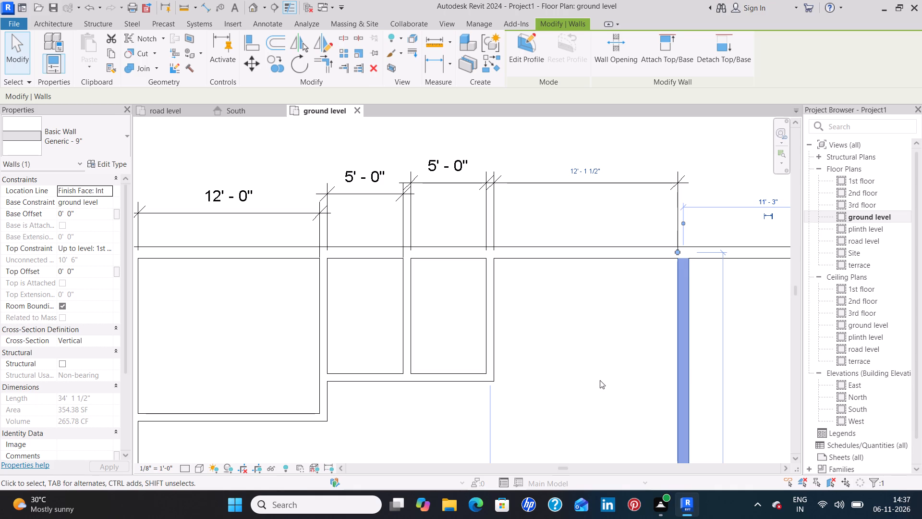
Set the temporary dimension between the second toilet's east partition and the 9" east exterior wall to 12'7.5".
{"action": "middle_click_drag", "start_coordinate": [597, 376], "coordinate": [558, 223]}
{"action": "scroll", "coordinate": [557, 223], "scroll_direction": "down", "scroll_amount": 3}
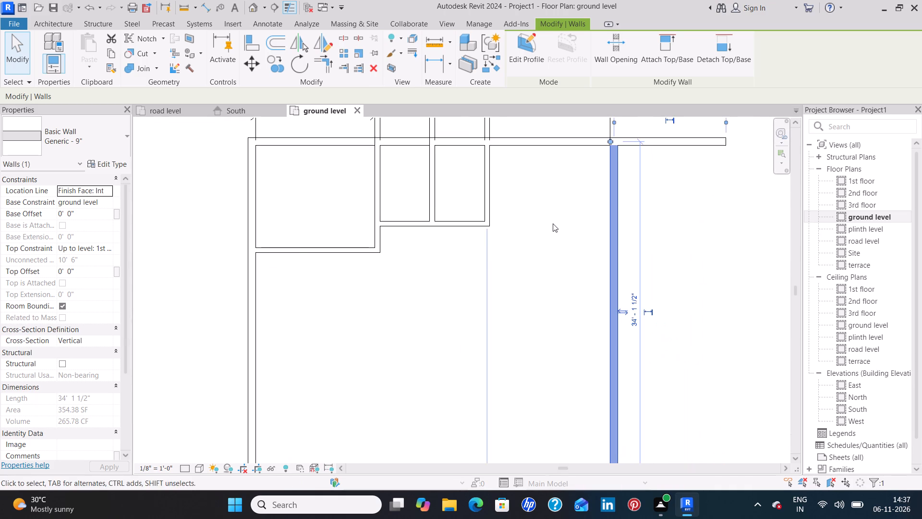
{"action": "scroll", "coordinate": [553, 223], "scroll_direction": "down", "scroll_amount": 3}
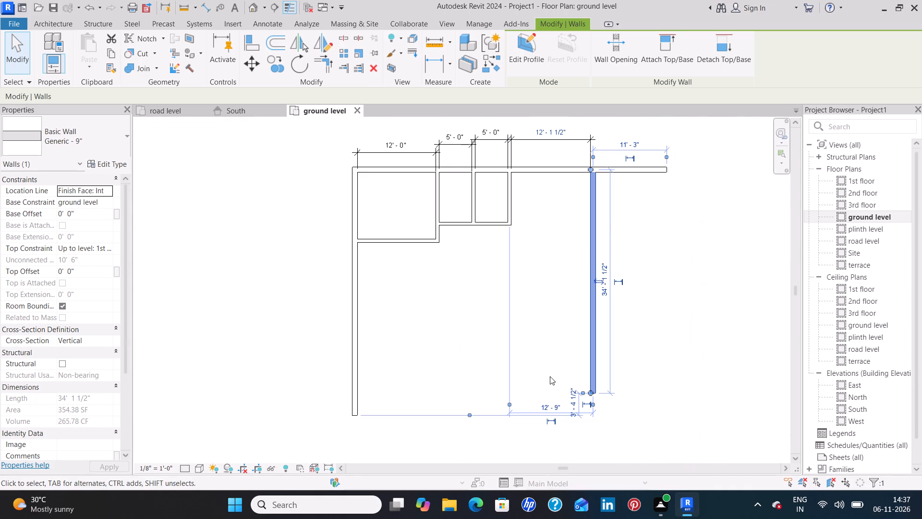
{"action": "left_click", "coordinate": [557, 405]}
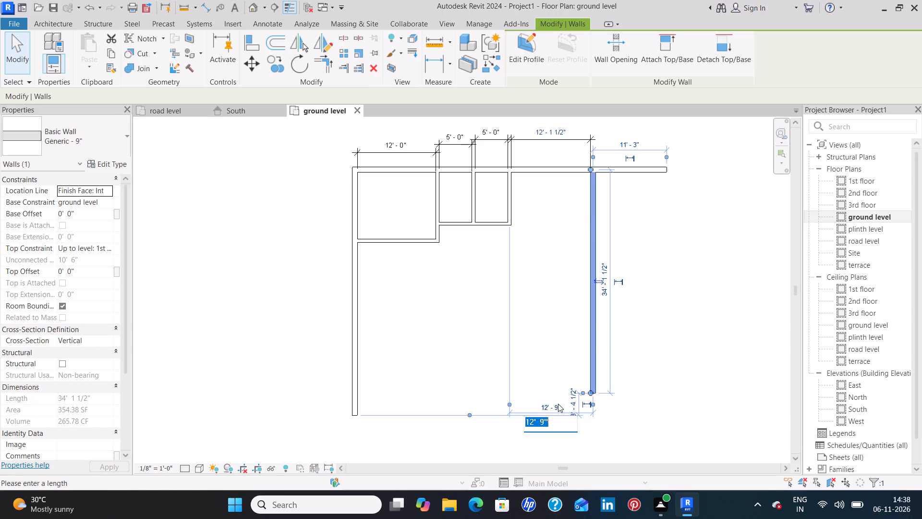
{"action": "key", "text": "BackSpace"}
{"action": "type", "text": "12"}
{"action": "key", "text": "apostrophe"}
{"action": "type", "text": "7.5"}
{"action": "key", "text": "shift+quotedbl"}
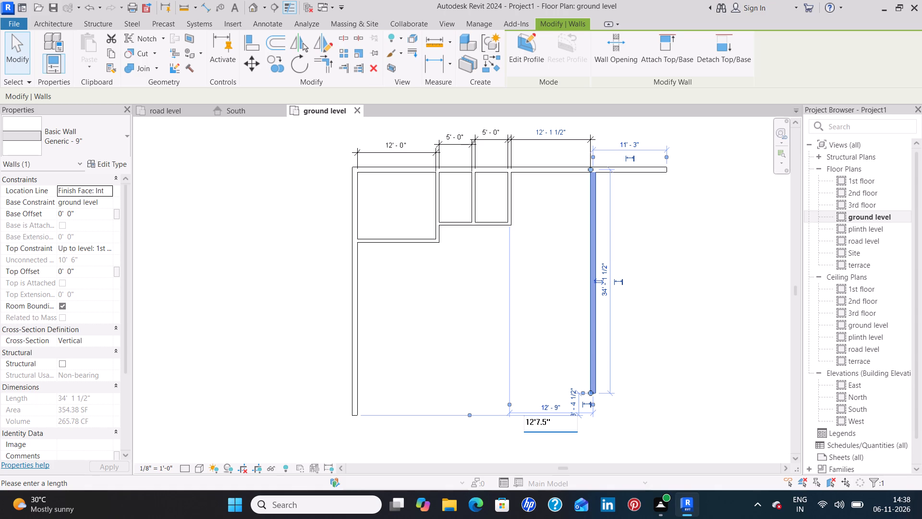
{"action": "key", "text": "Return"}
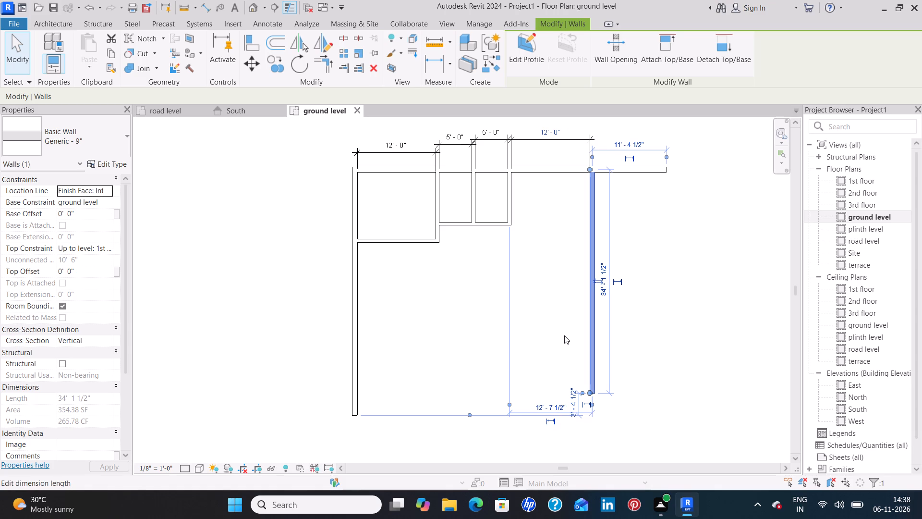
{"action": "left_click", "coordinate": [564, 334]}
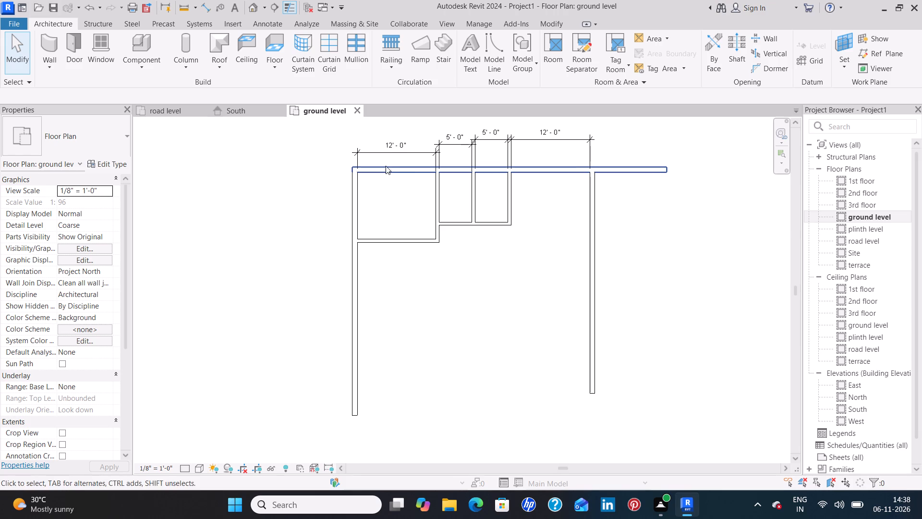
Delete the four clear-width dimensions above the north exterior wall.
{"action": "left_click", "coordinate": [406, 148]}
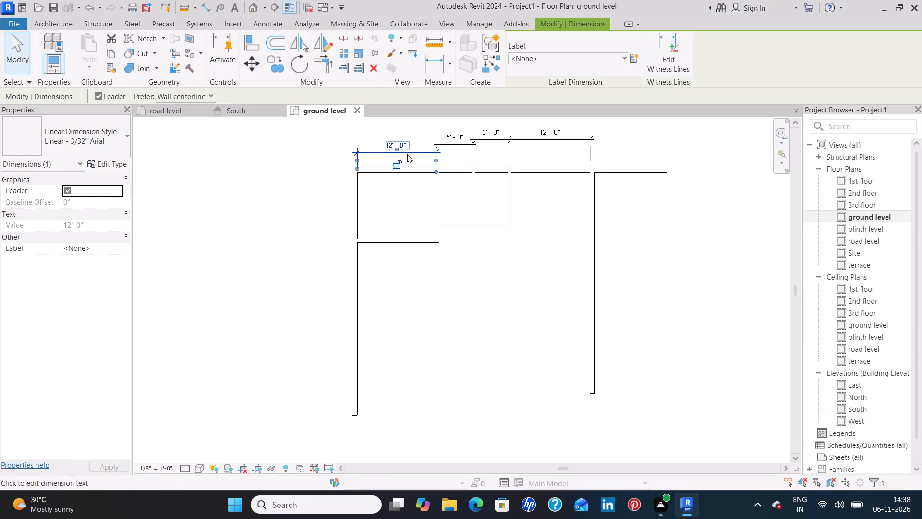
{"action": "key", "text": "Delete"}
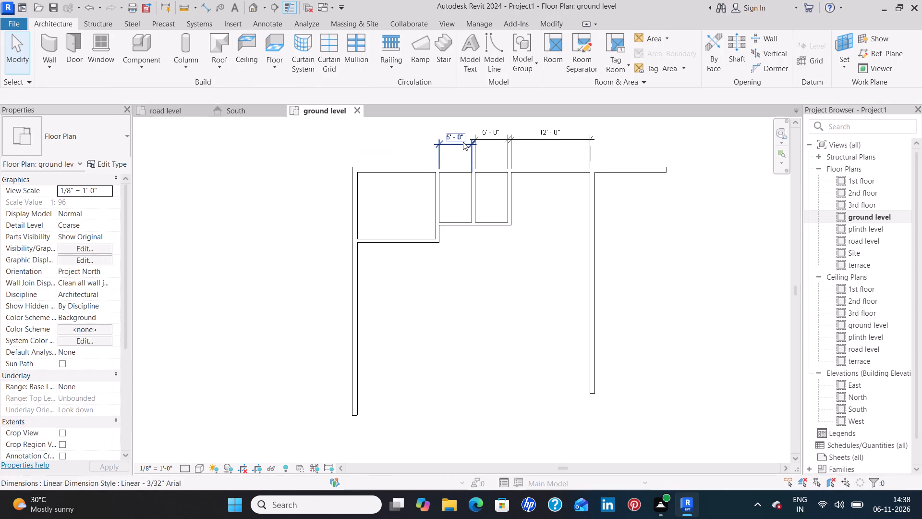
{"action": "left_click", "coordinate": [463, 142]}
{"action": "key", "text": "Delete"}
{"action": "left_click", "coordinate": [485, 136]}
{"action": "key", "text": "Delete"}
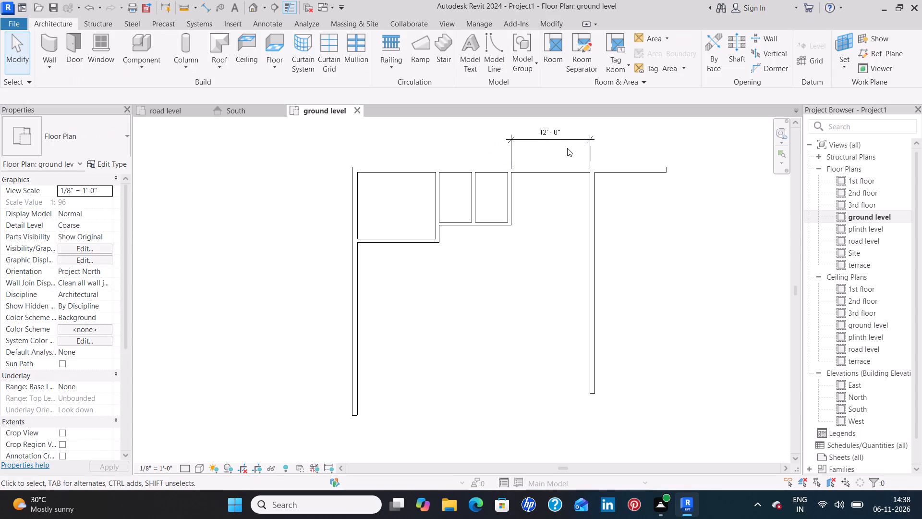
{"action": "left_click", "coordinate": [554, 136]}
{"action": "key", "text": "Delete"}
Shorten the north exterior wall to 36' - 7 1/2" so its east end meets the outer face of the east exterior wall.
{"action": "left_click", "coordinate": [622, 172]}
{"action": "left_click_drag", "start_coordinate": [667, 171], "coordinate": [646, 170]}
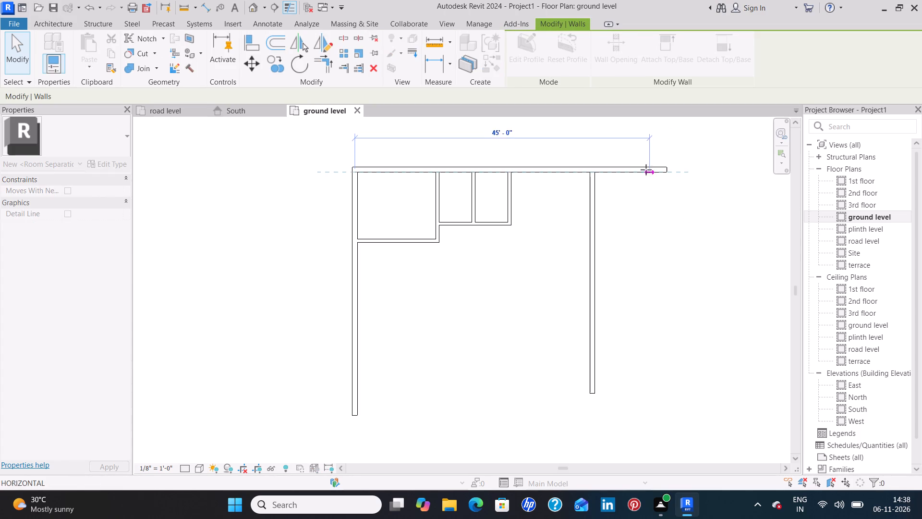
{"action": "left_click_drag", "start_coordinate": [646, 170], "coordinate": [598, 171]}
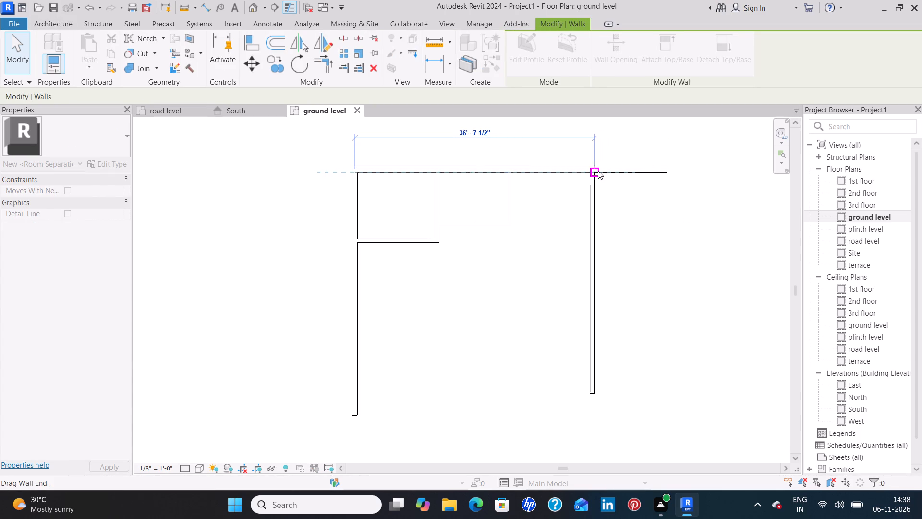
{"action": "scroll", "coordinate": [601, 172], "scroll_direction": "up", "scroll_amount": 13}
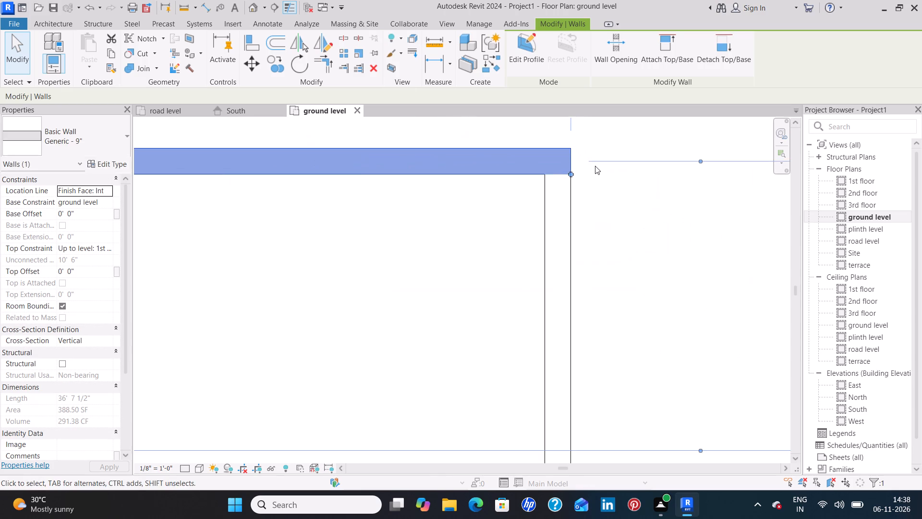
{"action": "scroll", "coordinate": [595, 166], "scroll_direction": "up", "scroll_amount": 5}
{"action": "left_click", "coordinate": [598, 212]}
{"action": "scroll", "coordinate": [597, 206], "scroll_direction": "down", "scroll_amount": 11}
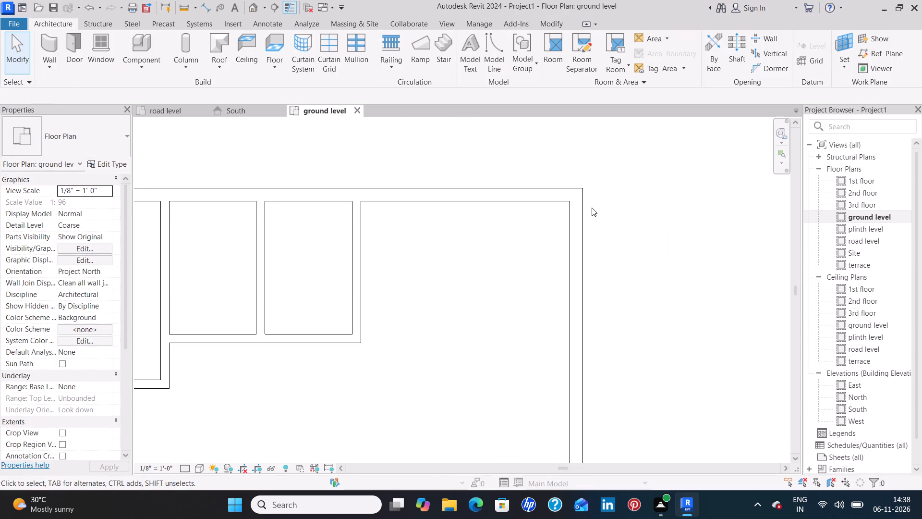
{"action": "scroll", "coordinate": [582, 212], "scroll_direction": "down", "scroll_amount": 5}
{"action": "middle_click_drag", "start_coordinate": [485, 261], "coordinate": [541, 231]}
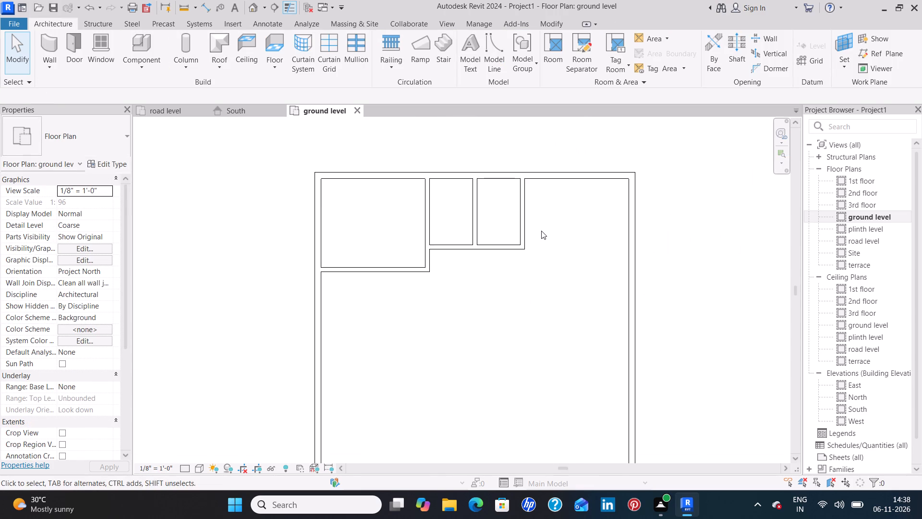
Add a linear dimension for the northwest room's clear north-south depth, placed just west of the west exterior wall.
{"action": "scroll", "coordinate": [541, 231], "scroll_direction": "down", "scroll_amount": 1}
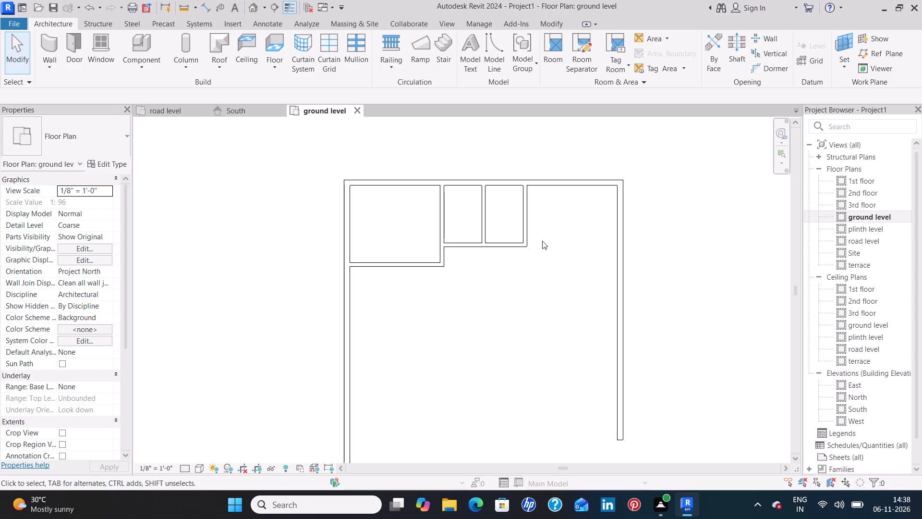
{"action": "scroll", "coordinate": [542, 241], "scroll_direction": "down", "scroll_amount": 1}
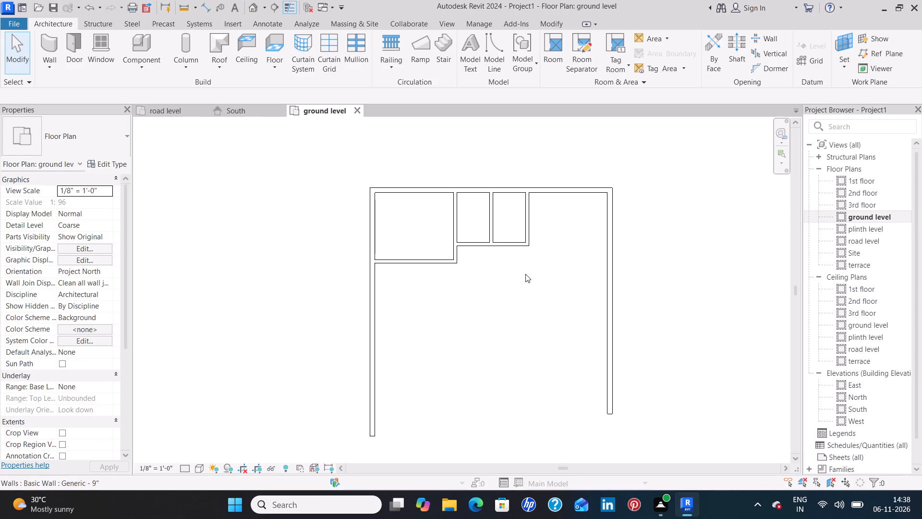
{"action": "left_click", "coordinate": [208, 11]}
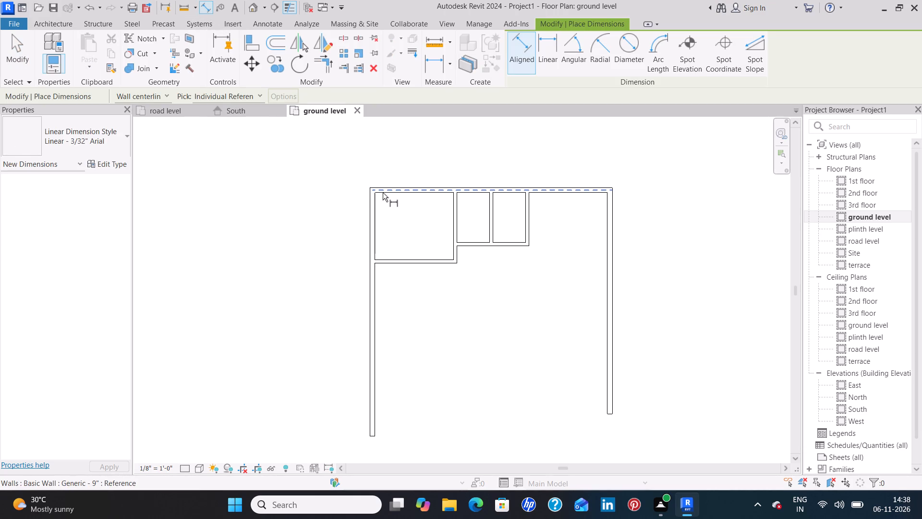
{"action": "left_click", "coordinate": [544, 48]}
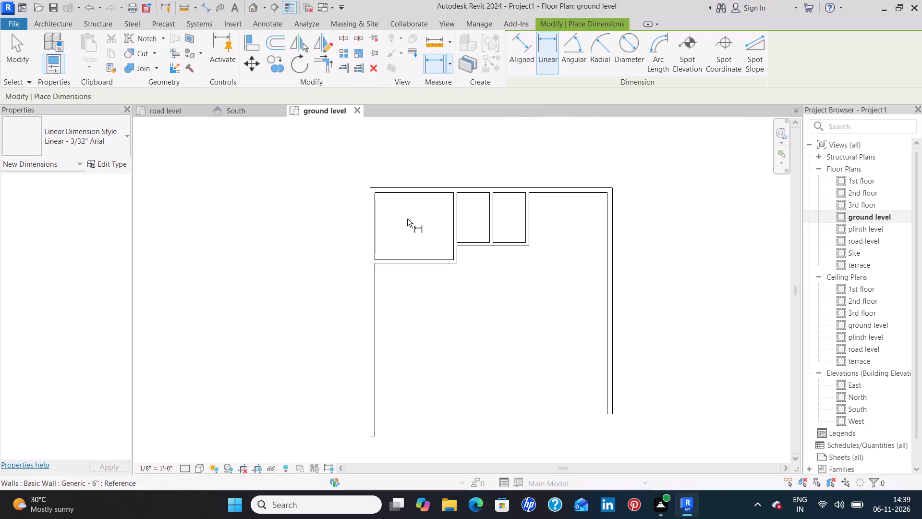
{"action": "left_click", "coordinate": [375, 192]}
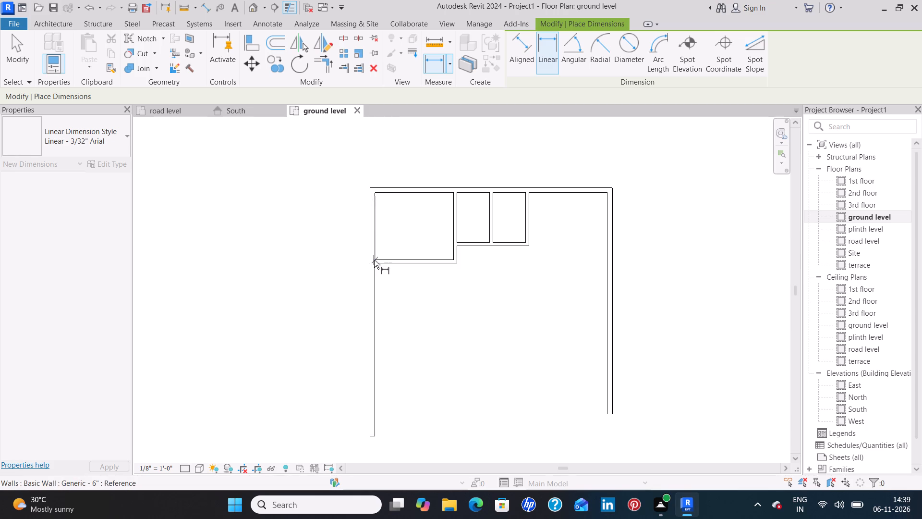
{"action": "scroll", "coordinate": [375, 259], "scroll_direction": "up", "scroll_amount": 4}
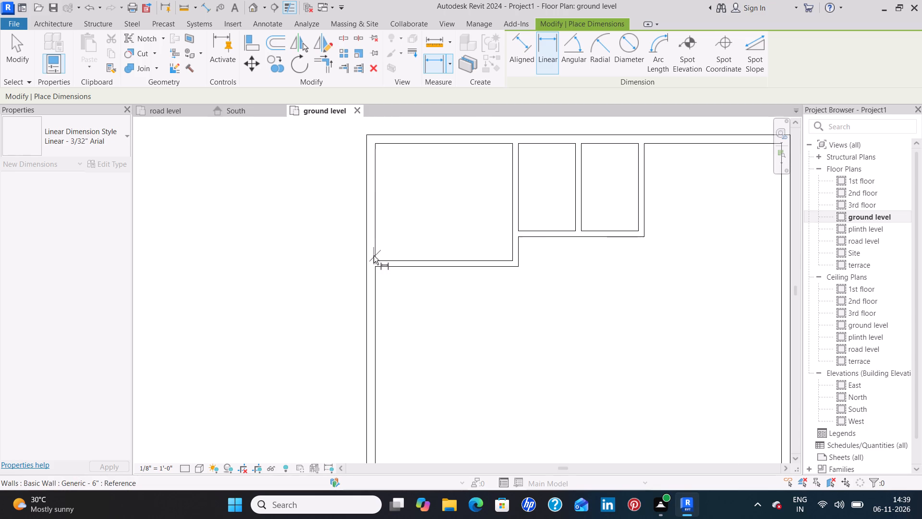
{"action": "scroll", "coordinate": [374, 256], "scroll_direction": "up", "scroll_amount": 5}
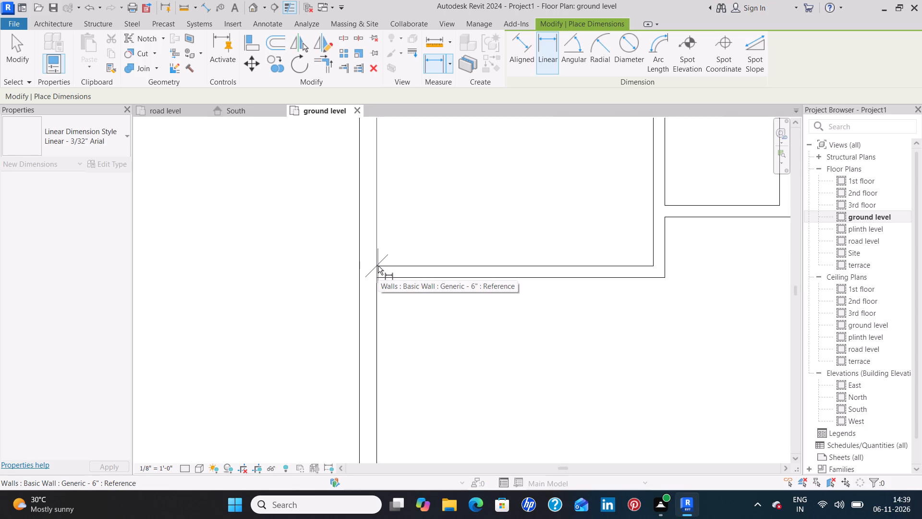
{"action": "left_click", "coordinate": [377, 265]}
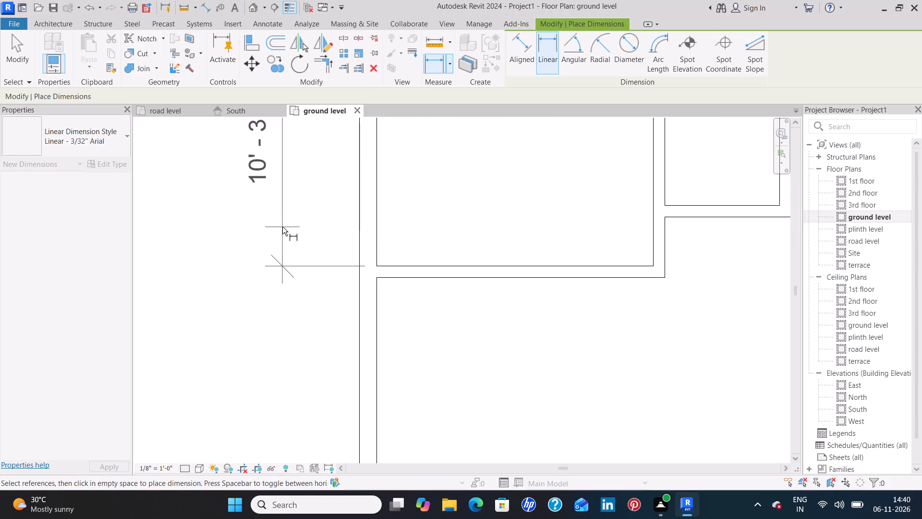
{"action": "left_click", "coordinate": [304, 227]}
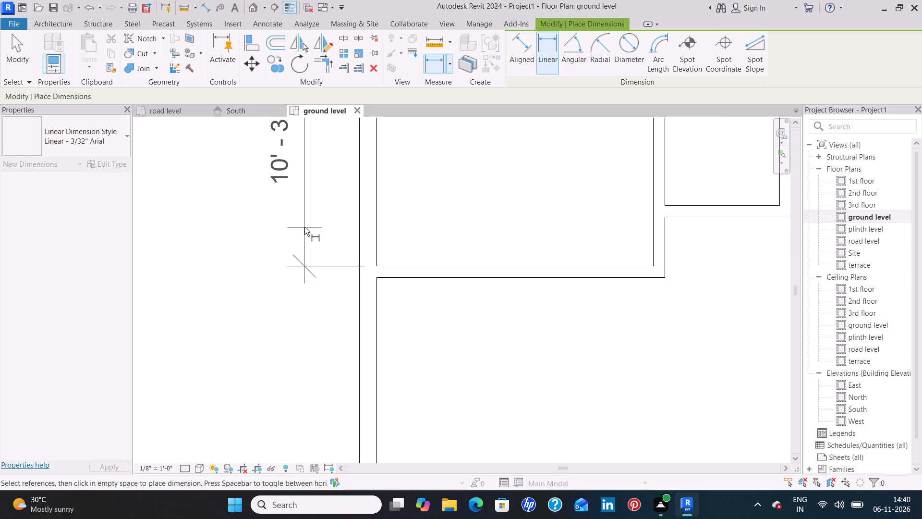
{"action": "scroll", "coordinate": [332, 231], "scroll_direction": "down", "scroll_amount": 4}
{"action": "scroll", "coordinate": [425, 219], "scroll_direction": "down", "scroll_amount": 2}
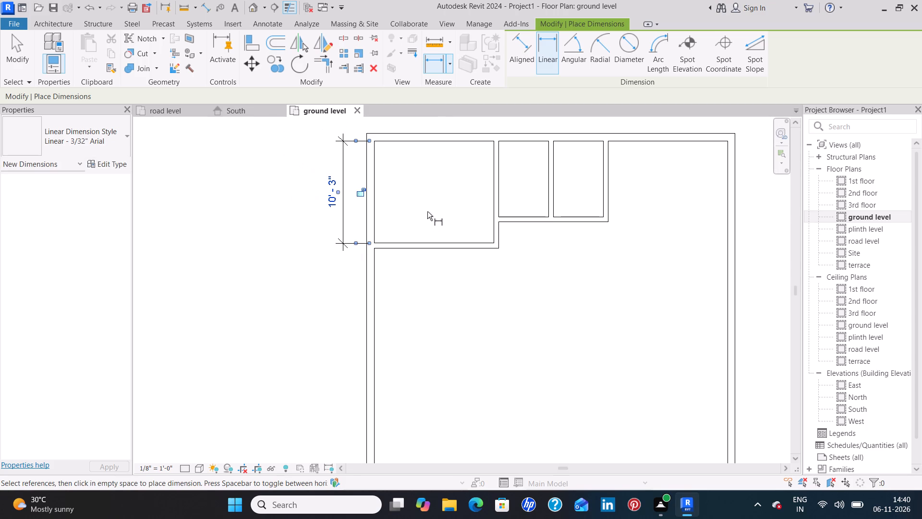
Add a linear dimension for the toilets' clear north-south depth, placed just east of the east exterior wall.
{"action": "middle_click_drag", "start_coordinate": [434, 198], "coordinate": [406, 245]}
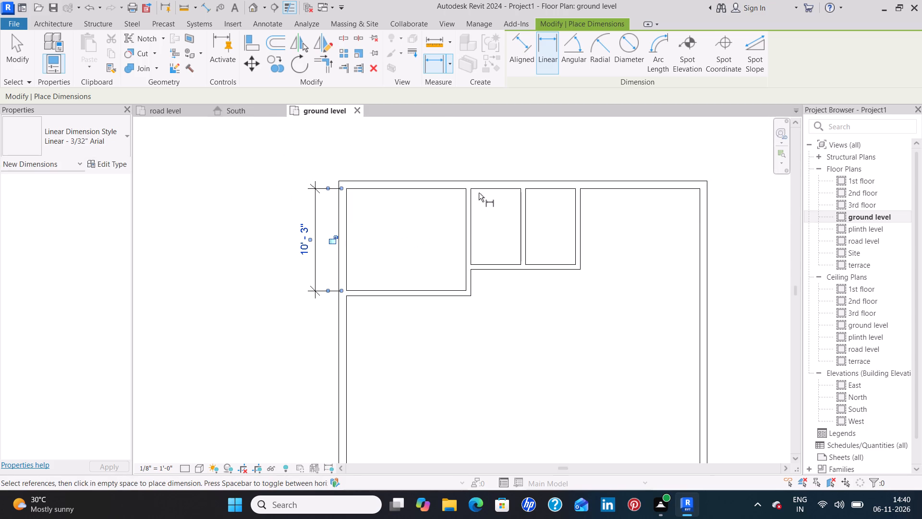
{"action": "left_click", "coordinate": [470, 188]}
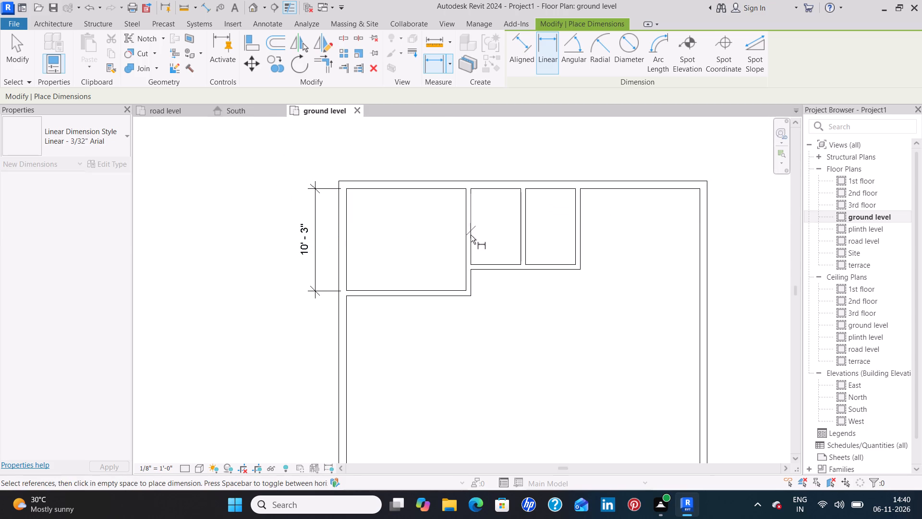
{"action": "left_click", "coordinate": [471, 265]}
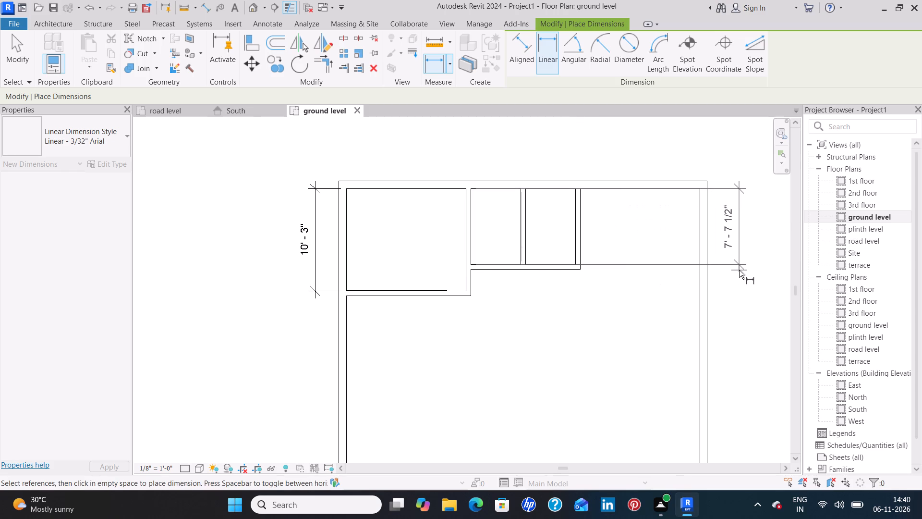
{"action": "left_click", "coordinate": [739, 270]}
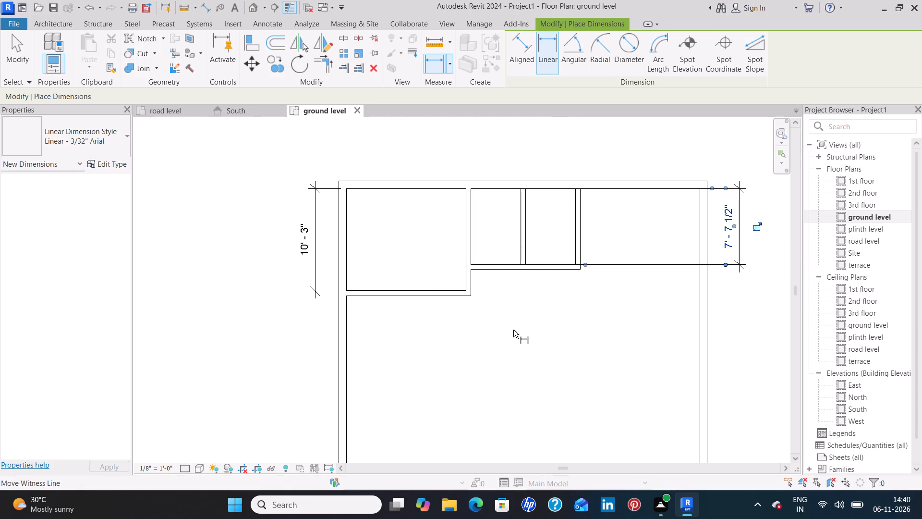
{"action": "key", "text": "Escape"}
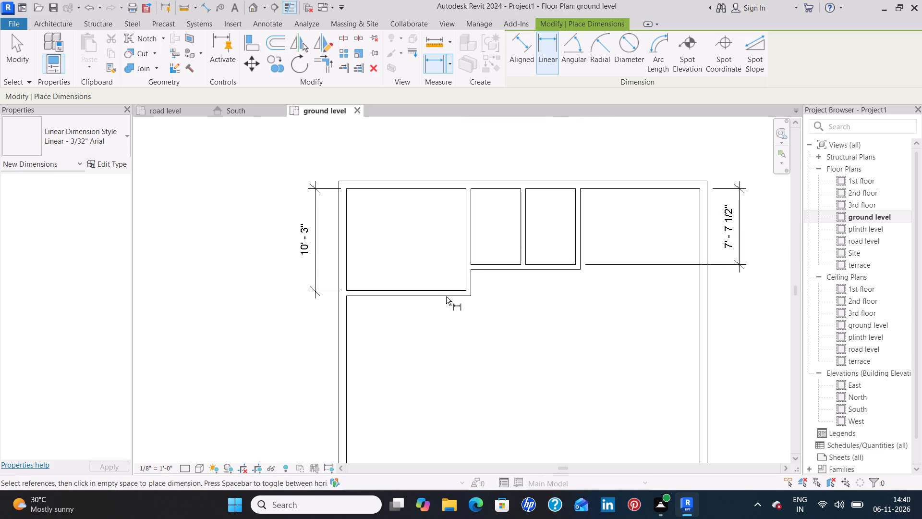
{"action": "key", "text": "Escape"}
{"action": "left_click", "coordinate": [446, 295]}
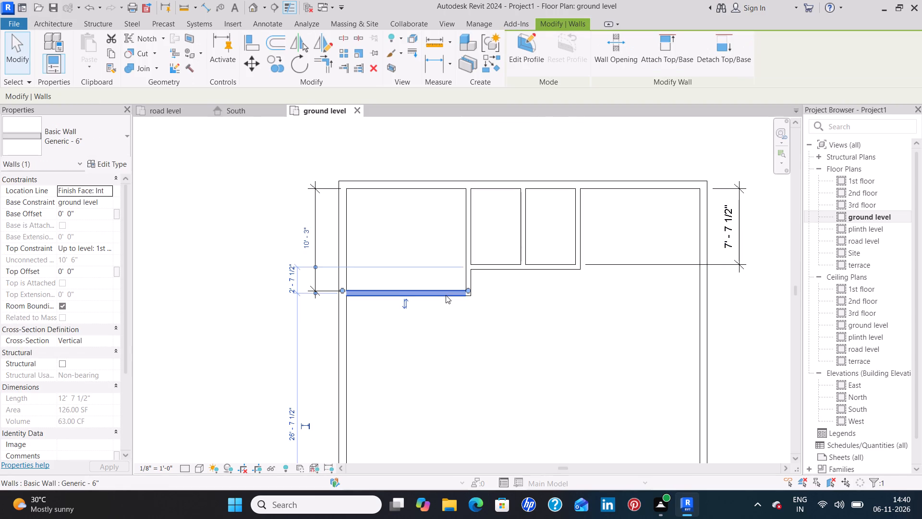
{"action": "key", "text": "Escape"}
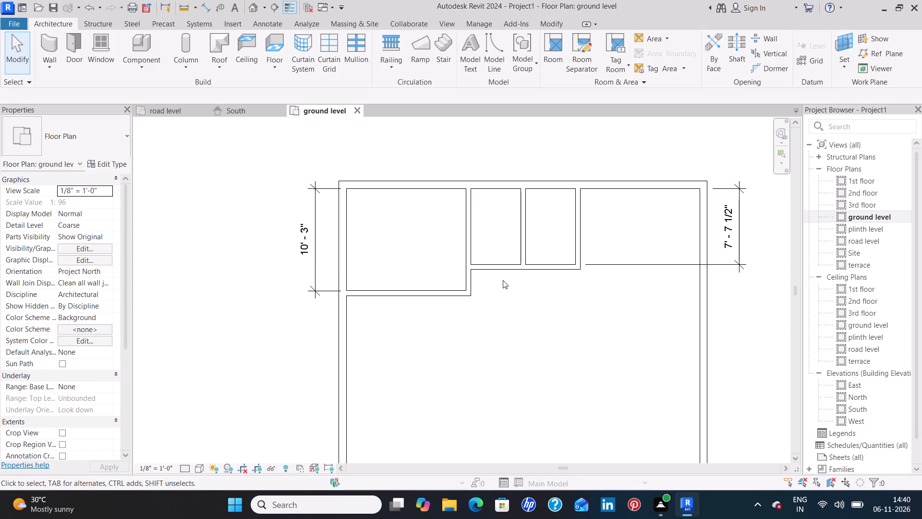
Set the temporary dimension between the north exterior wall and the first toilet's south partition to 8'7.5".
{"action": "left_click", "coordinate": [500, 267]}
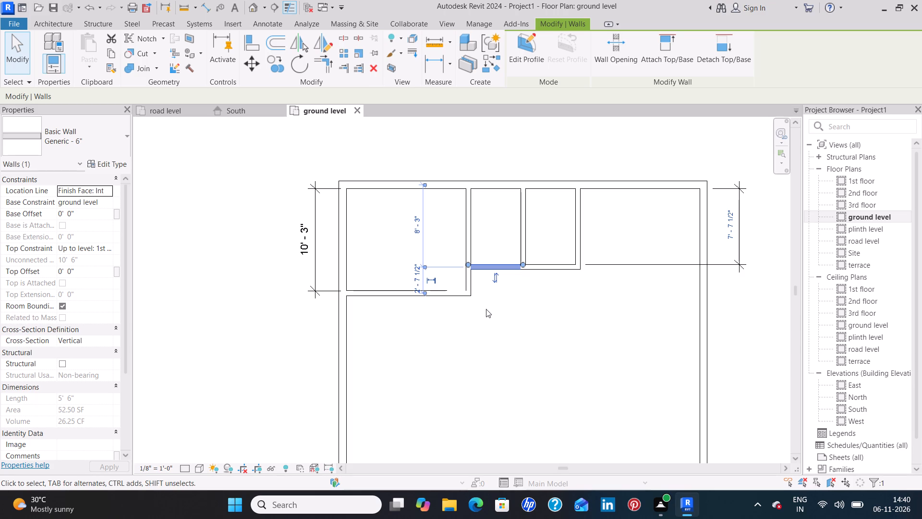
{"action": "left_click", "coordinate": [419, 233]}
{"action": "key", "text": "BackSpace"}
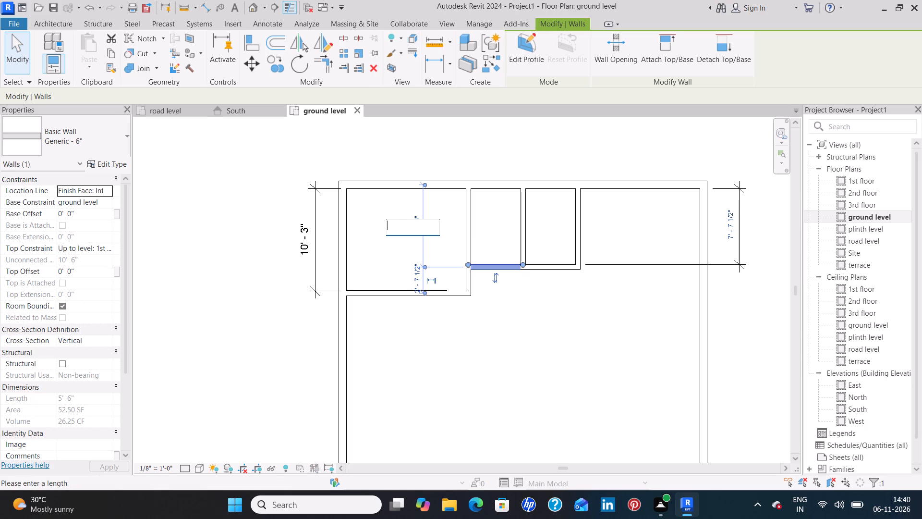
{"action": "type", "text": "8'7"}
{"action": "type", "text": ".5"}
{"action": "key", "text": "shift+quotedbl"}
{"action": "key", "text": "Return"}
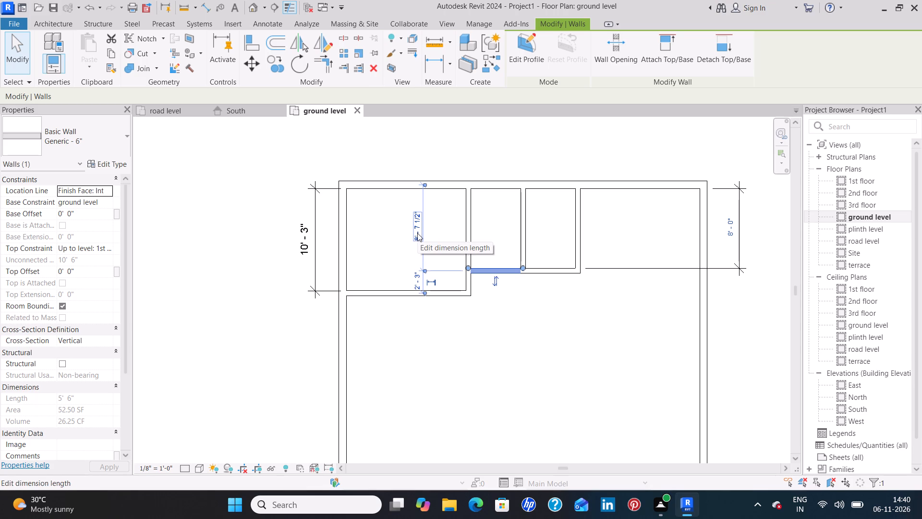
{"action": "left_click", "coordinate": [521, 307]}
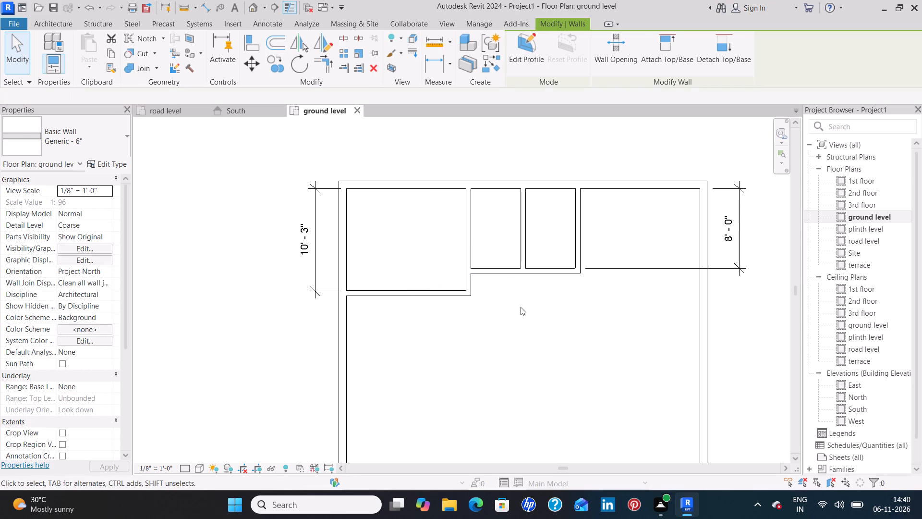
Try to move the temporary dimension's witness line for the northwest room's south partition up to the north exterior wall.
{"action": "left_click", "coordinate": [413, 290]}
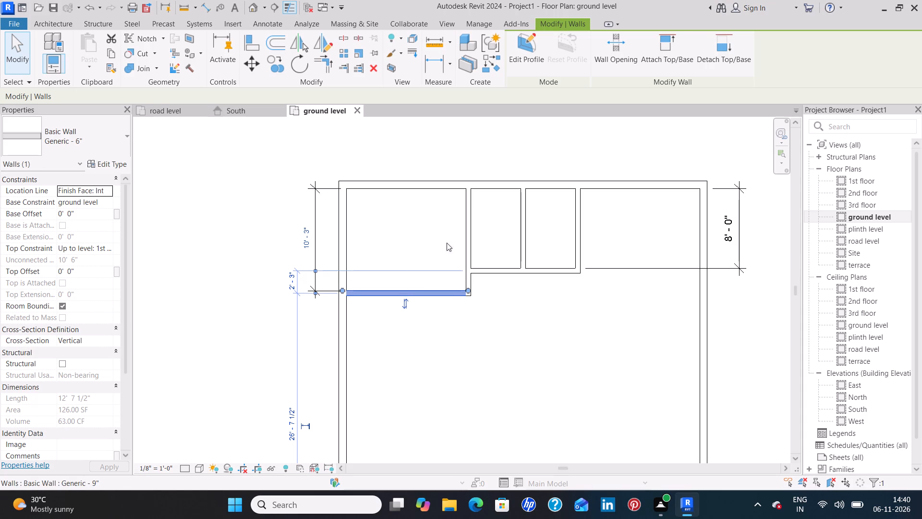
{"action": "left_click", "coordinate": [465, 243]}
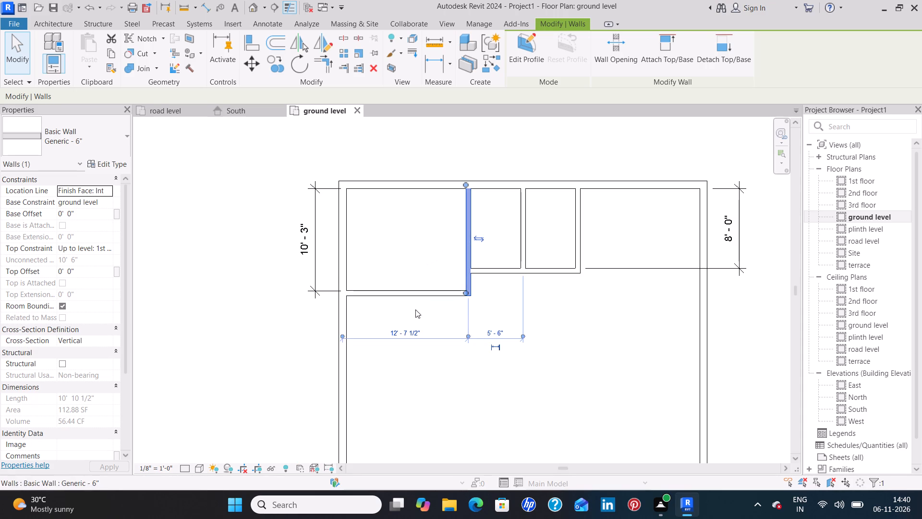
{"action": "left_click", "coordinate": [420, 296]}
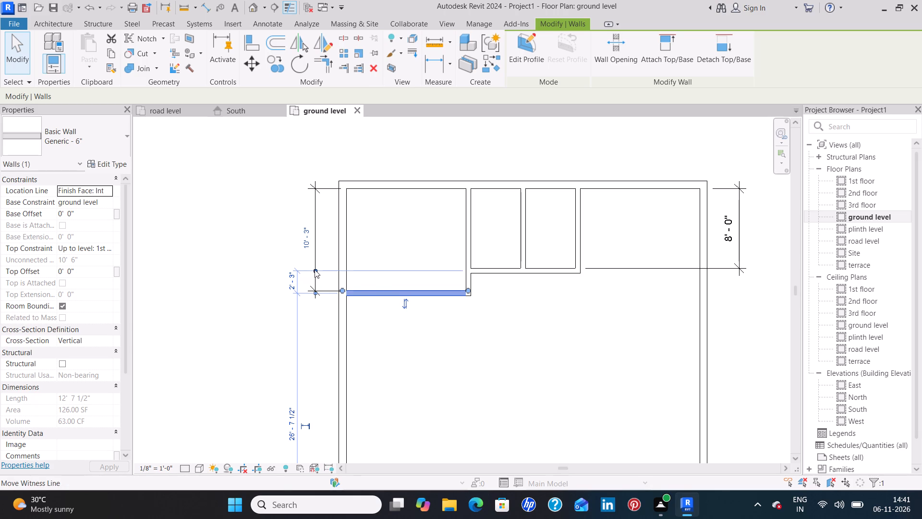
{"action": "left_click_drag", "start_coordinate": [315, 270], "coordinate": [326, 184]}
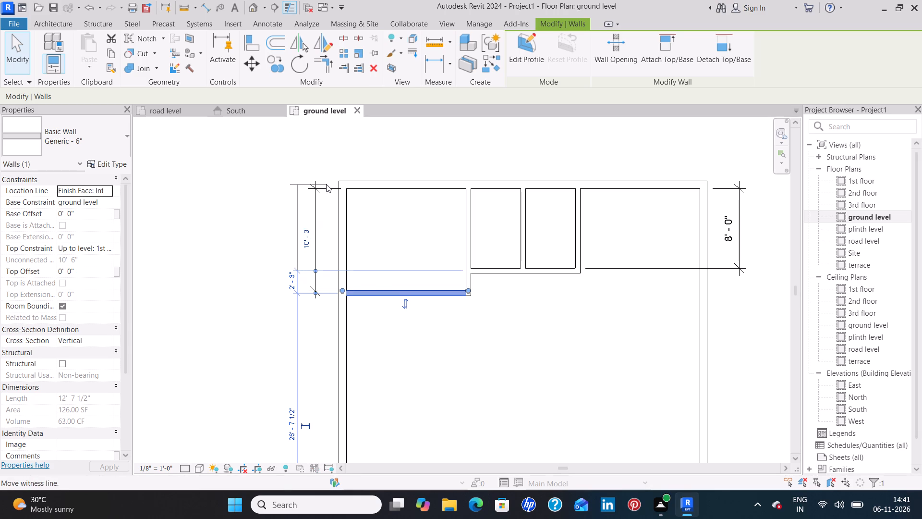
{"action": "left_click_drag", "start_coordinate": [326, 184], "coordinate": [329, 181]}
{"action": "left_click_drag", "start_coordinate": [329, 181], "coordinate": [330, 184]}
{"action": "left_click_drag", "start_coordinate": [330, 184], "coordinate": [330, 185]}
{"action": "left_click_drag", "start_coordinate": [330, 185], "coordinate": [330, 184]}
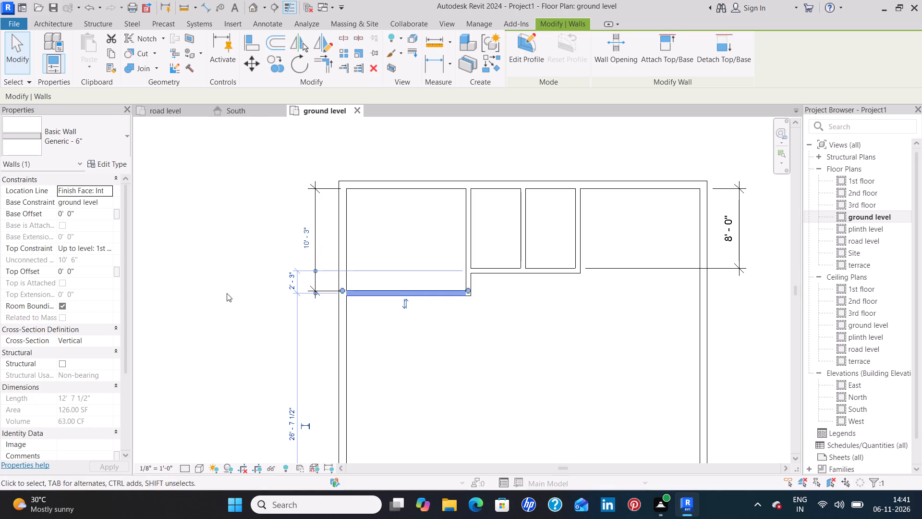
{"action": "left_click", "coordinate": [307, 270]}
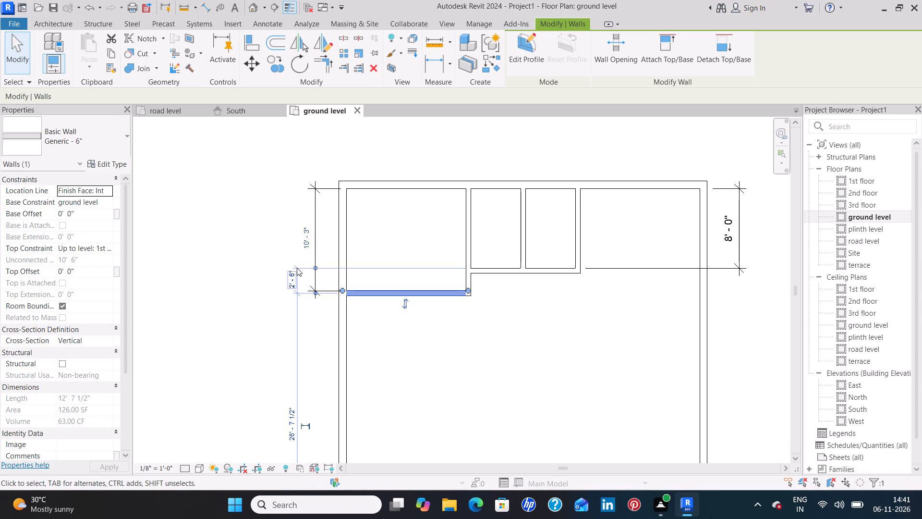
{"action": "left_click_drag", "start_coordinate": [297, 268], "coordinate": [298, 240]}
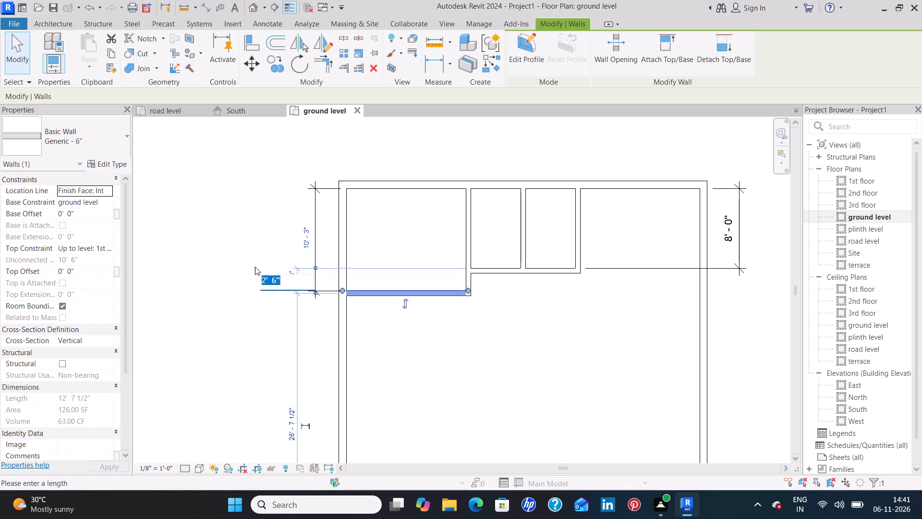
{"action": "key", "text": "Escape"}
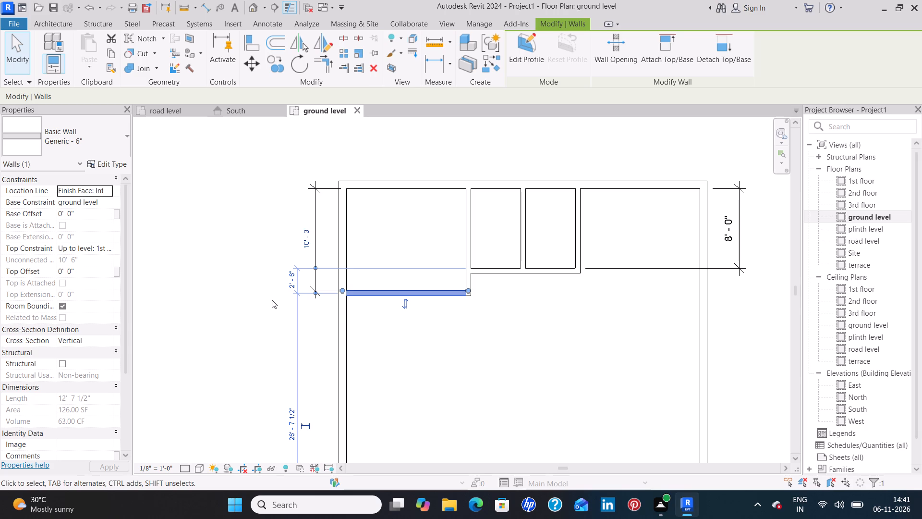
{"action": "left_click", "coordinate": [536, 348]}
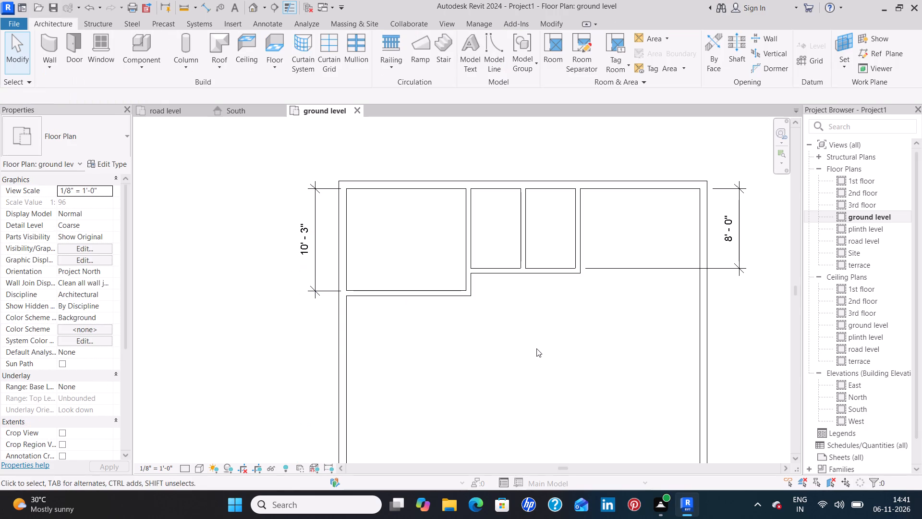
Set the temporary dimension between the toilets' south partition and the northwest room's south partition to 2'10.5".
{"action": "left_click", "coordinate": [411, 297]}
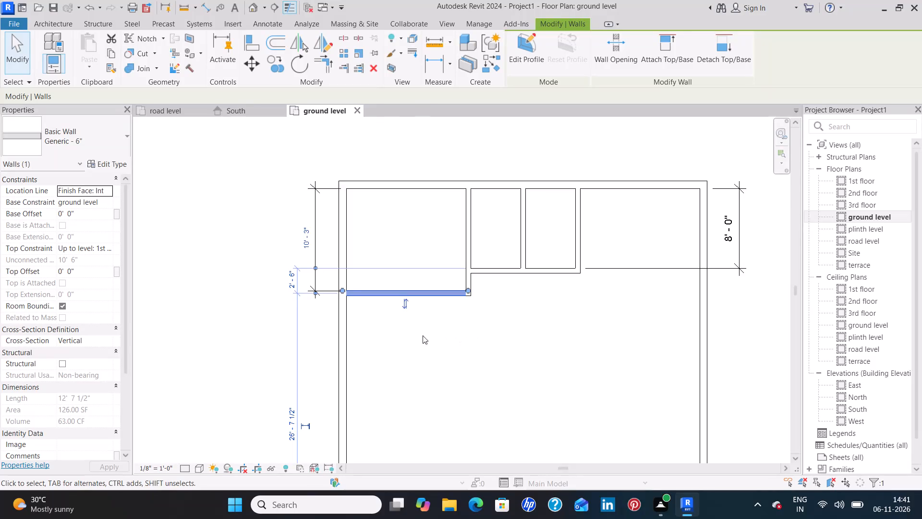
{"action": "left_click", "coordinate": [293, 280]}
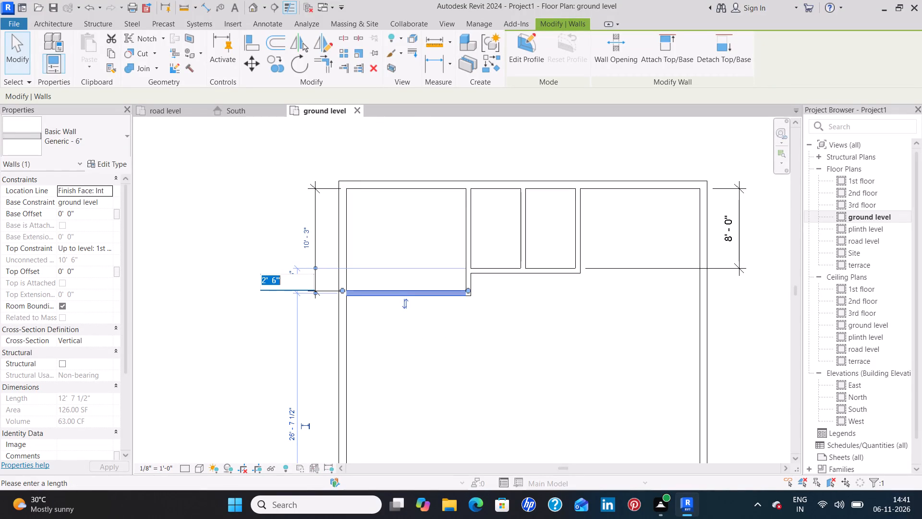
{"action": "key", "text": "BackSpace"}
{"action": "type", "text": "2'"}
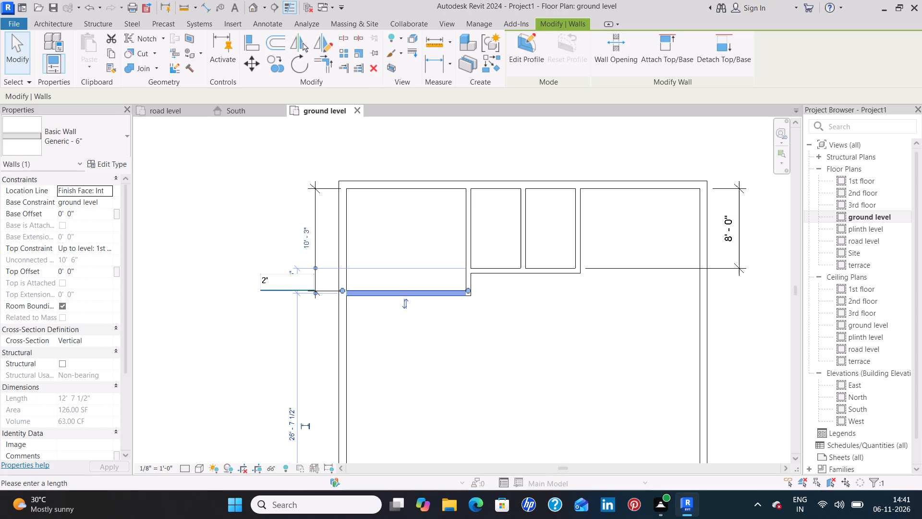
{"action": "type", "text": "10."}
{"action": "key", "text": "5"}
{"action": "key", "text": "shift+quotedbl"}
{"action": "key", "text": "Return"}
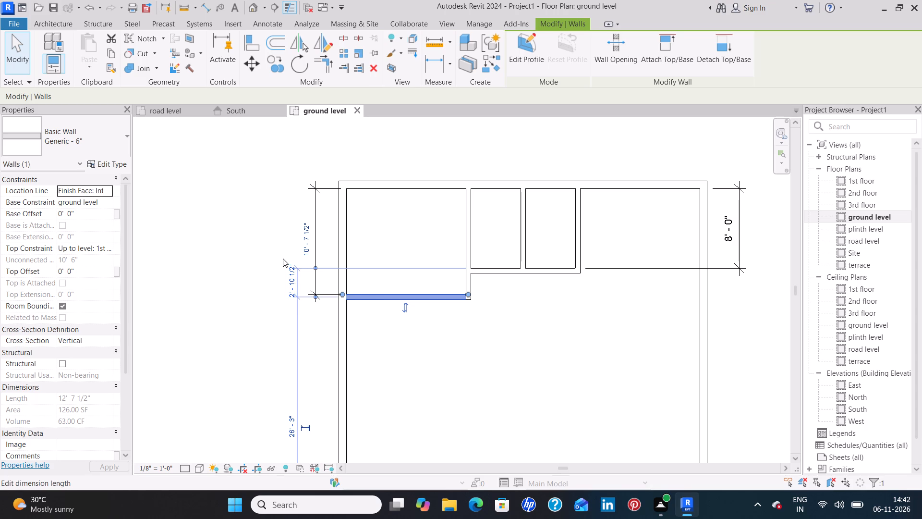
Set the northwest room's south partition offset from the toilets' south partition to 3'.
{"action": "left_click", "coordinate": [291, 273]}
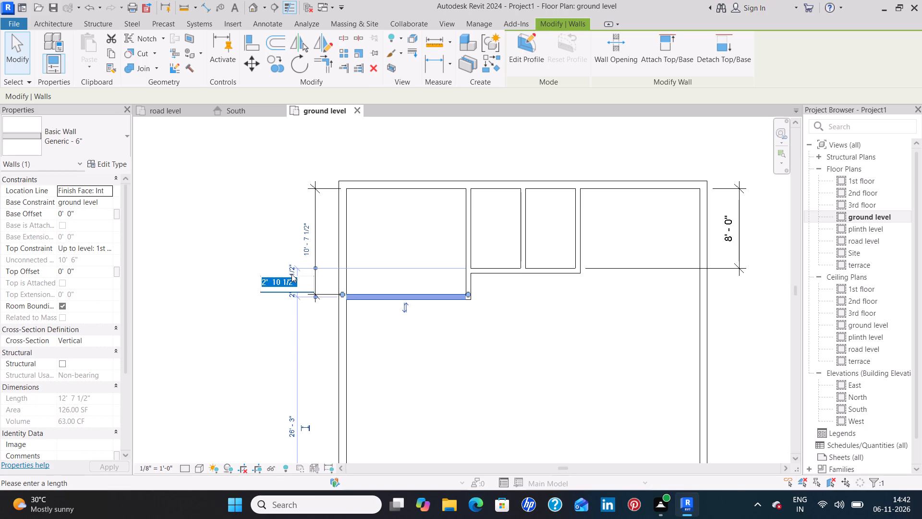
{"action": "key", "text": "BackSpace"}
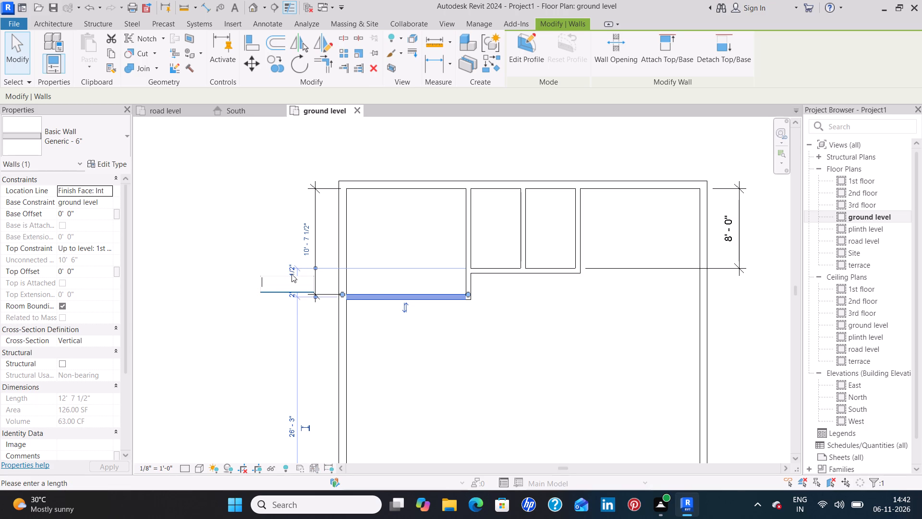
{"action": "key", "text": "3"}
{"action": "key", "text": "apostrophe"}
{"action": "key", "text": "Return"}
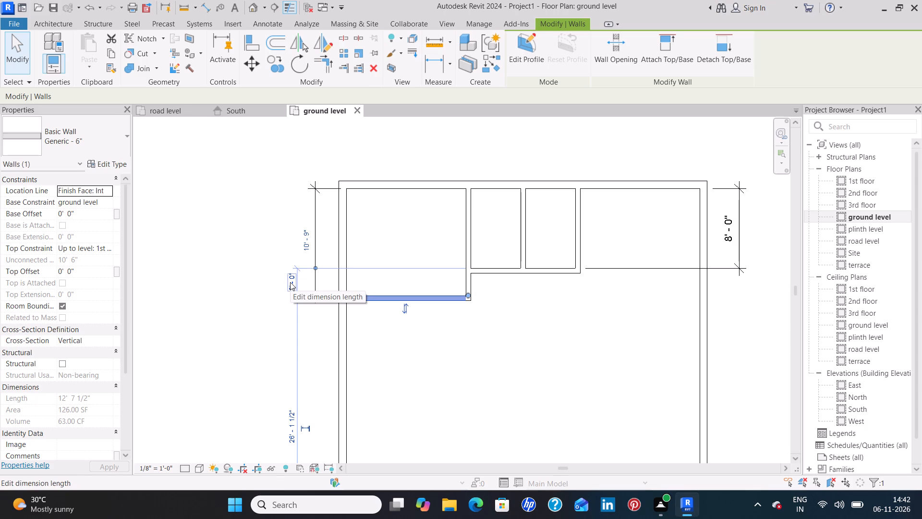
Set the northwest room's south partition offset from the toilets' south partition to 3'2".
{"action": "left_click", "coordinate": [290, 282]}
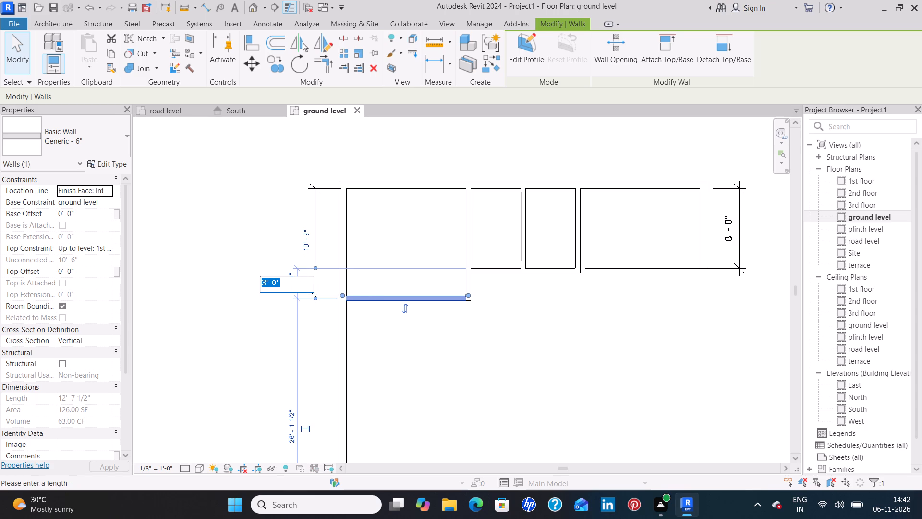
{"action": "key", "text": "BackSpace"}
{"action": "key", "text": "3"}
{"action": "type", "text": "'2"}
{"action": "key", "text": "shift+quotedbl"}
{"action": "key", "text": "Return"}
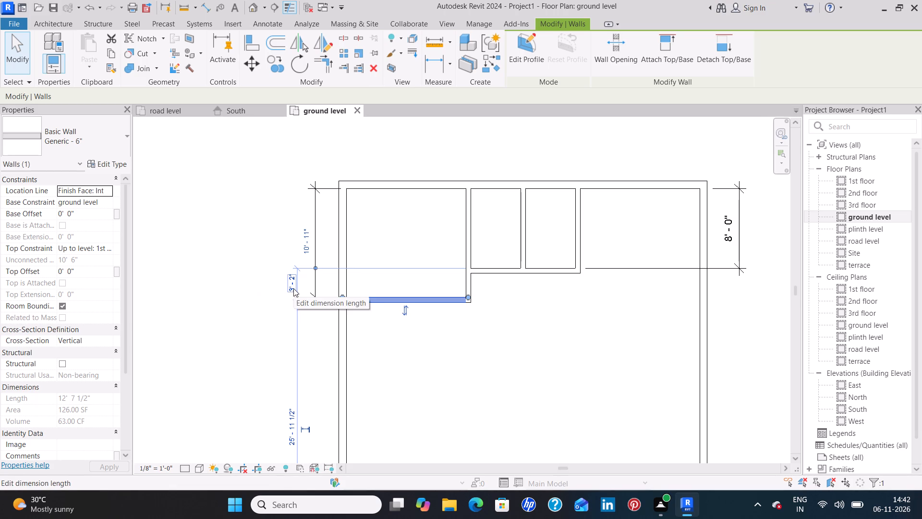
Set the northwest room's south partition offset from the toilets' south partition to 3'3".
{"action": "left_click", "coordinate": [294, 285]}
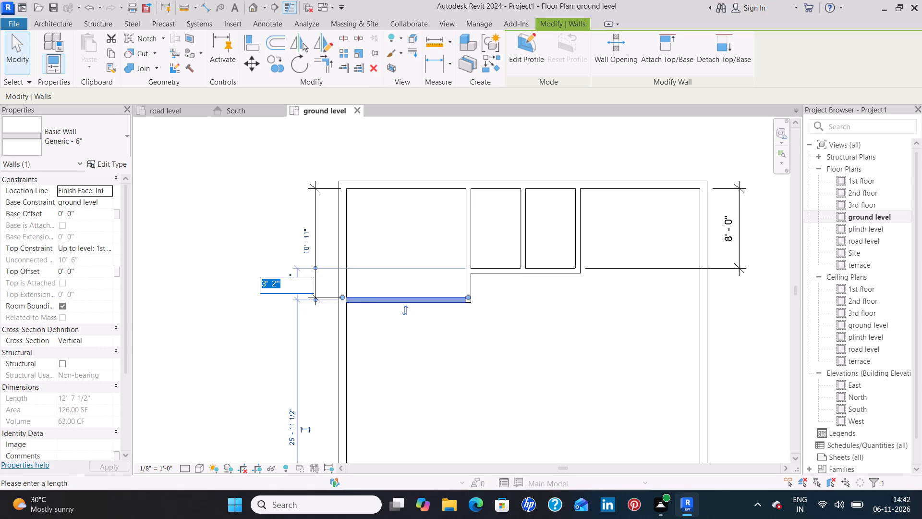
{"action": "key", "text": "BackSpace"}
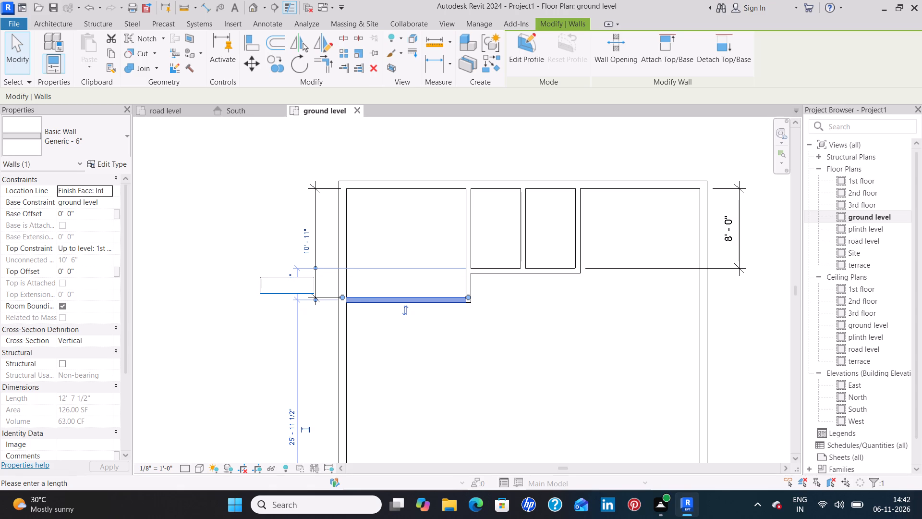
{"action": "type", "text": "3'3"}
{"action": "key", "text": "shift+quotedbl"}
{"action": "key", "text": "Return"}
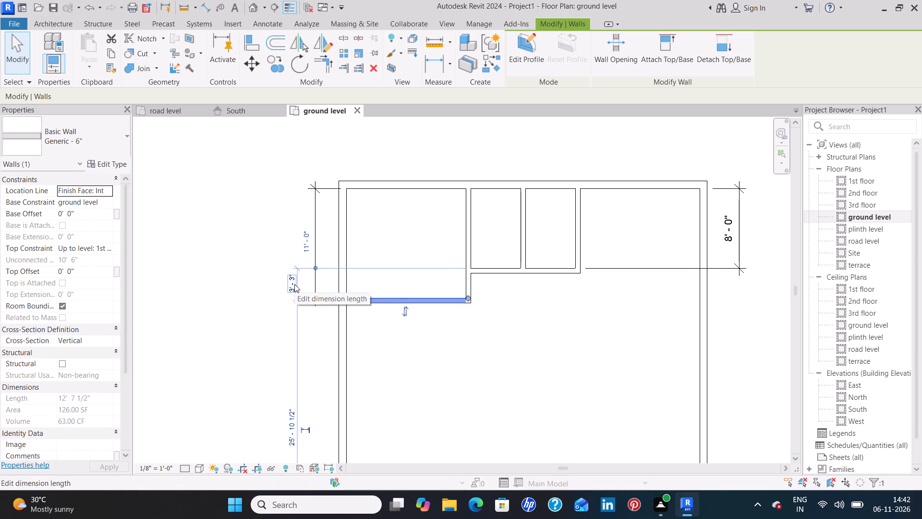
{"action": "left_click", "coordinate": [266, 248]}
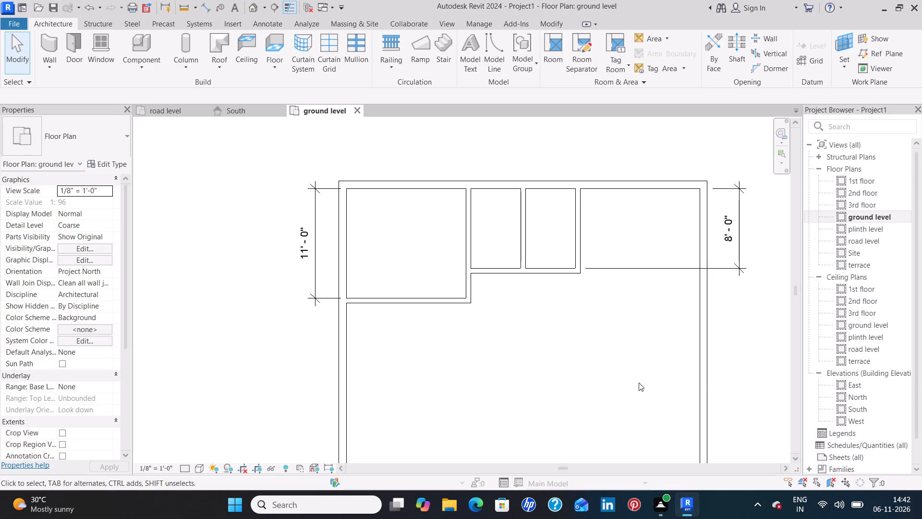
Delete the two linear depth dimensions beside the east and west exterior walls.
{"action": "left_click", "coordinate": [727, 242]}
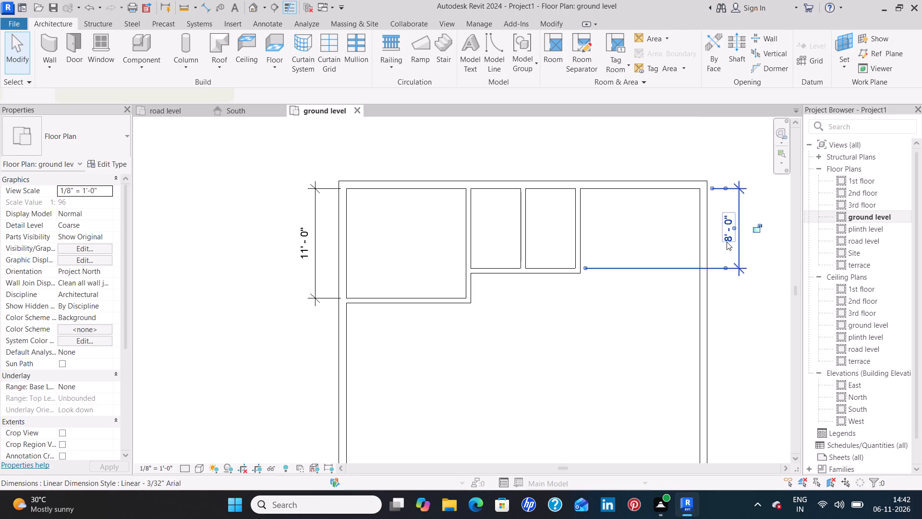
{"action": "key", "text": "Delete"}
{"action": "left_click", "coordinate": [299, 252]}
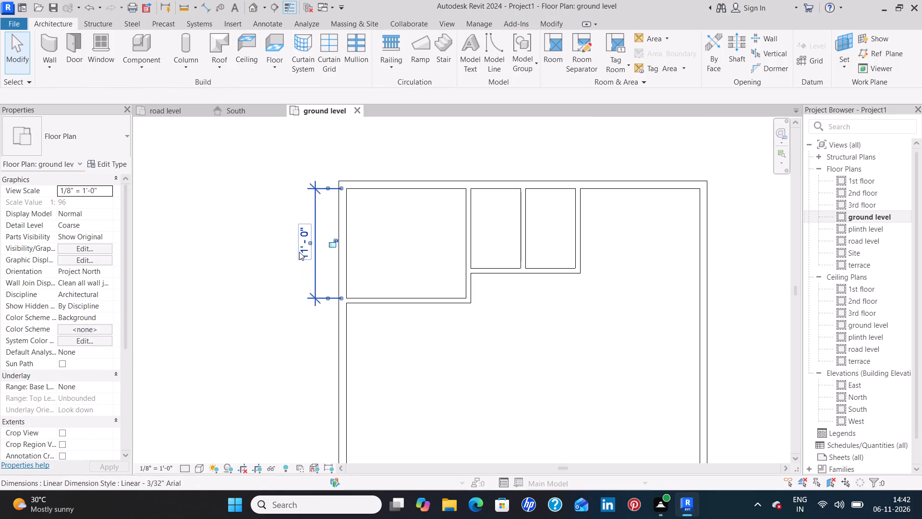
{"action": "key", "text": "Delete"}
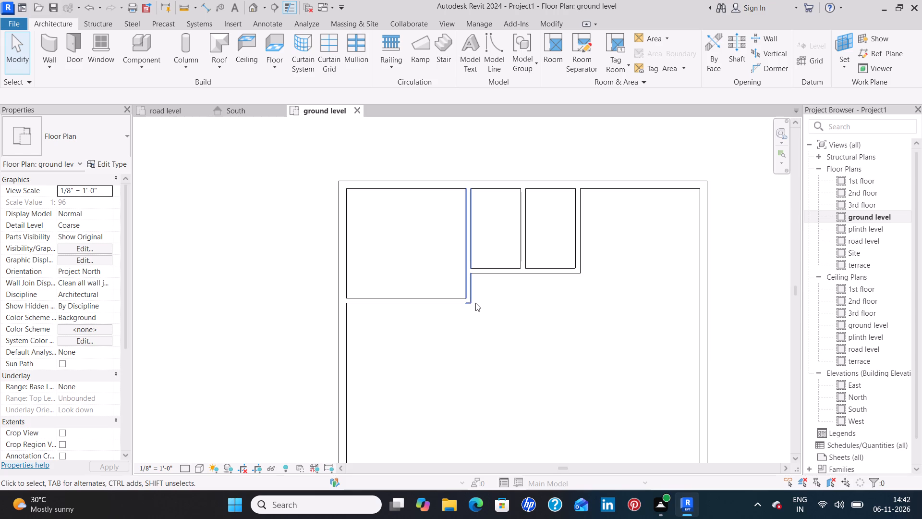
Save the project to the Desktop as "6th 3d modeling 2".
{"action": "left_click", "coordinate": [55, 42]}
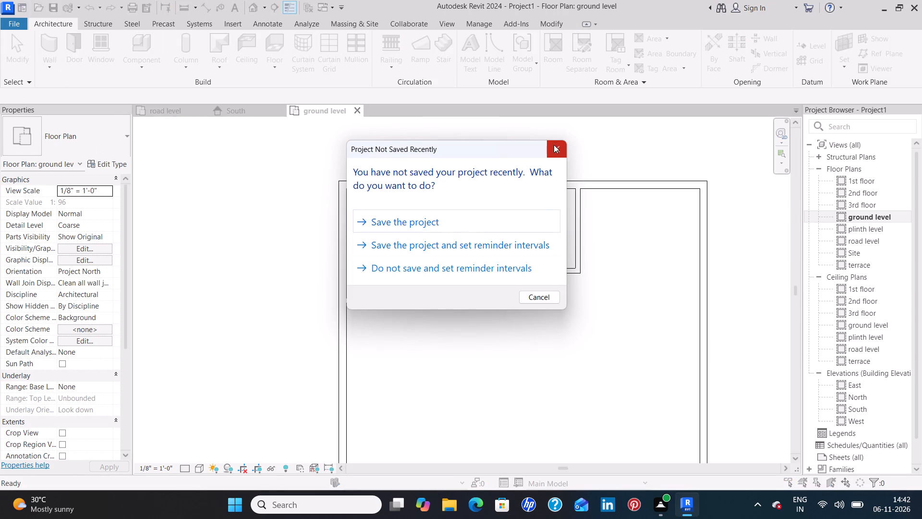
{"action": "left_click", "coordinate": [445, 223]}
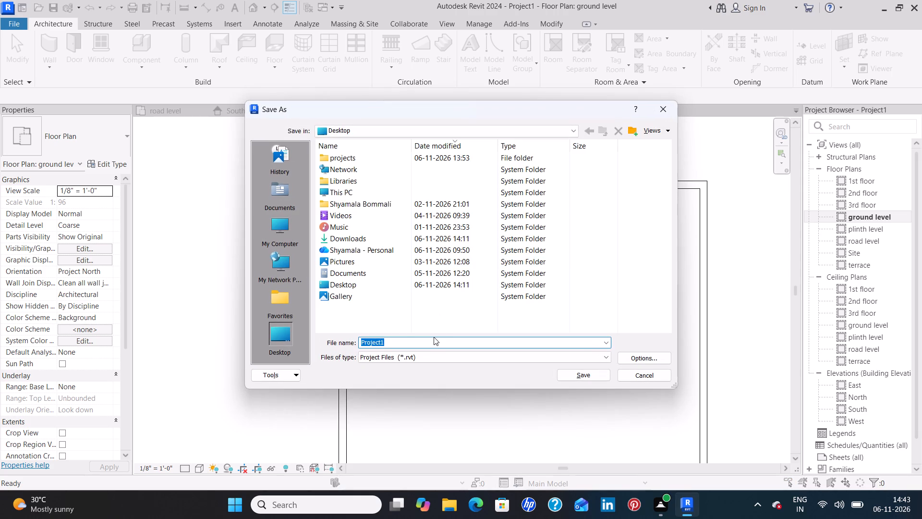
{"action": "left_click", "coordinate": [434, 337]}
{"action": "left_click", "coordinate": [434, 346]}
{"action": "key", "text": "BackSpace"}
{"action": "key", "text": "BackSpace"}
{"action": "key", "text": "BackSpace"}
{"action": "key", "text": "BackSpace"}
{"action": "key", "text": "BackSpace"}
{"action": "key", "text": "BackSpace"}
{"action": "key", "text": "BackSpace"}
{"action": "key", "text": "BackSpace"}
{"action": "key", "text": "BackSpace"}
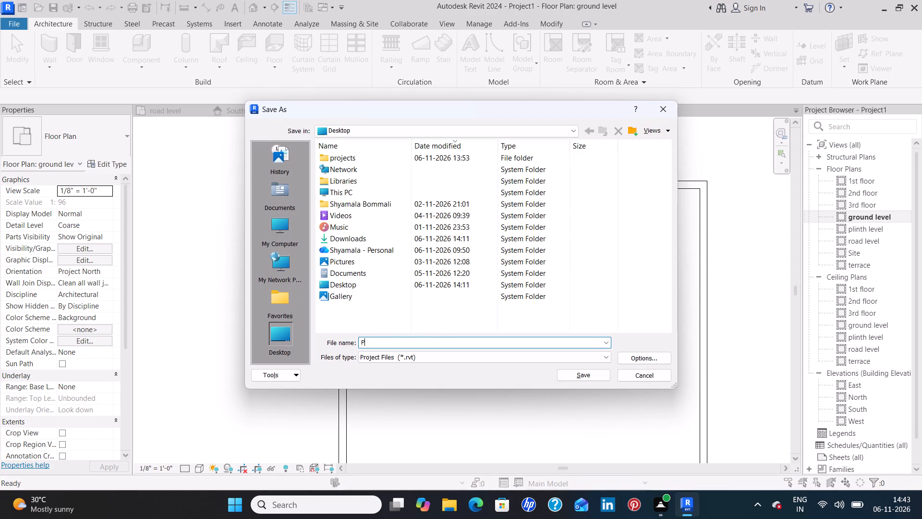
{"action": "type", "text": "6th"}
{"action": "key", "text": "space"}
{"action": "type", "text": "3d modeling 2"}
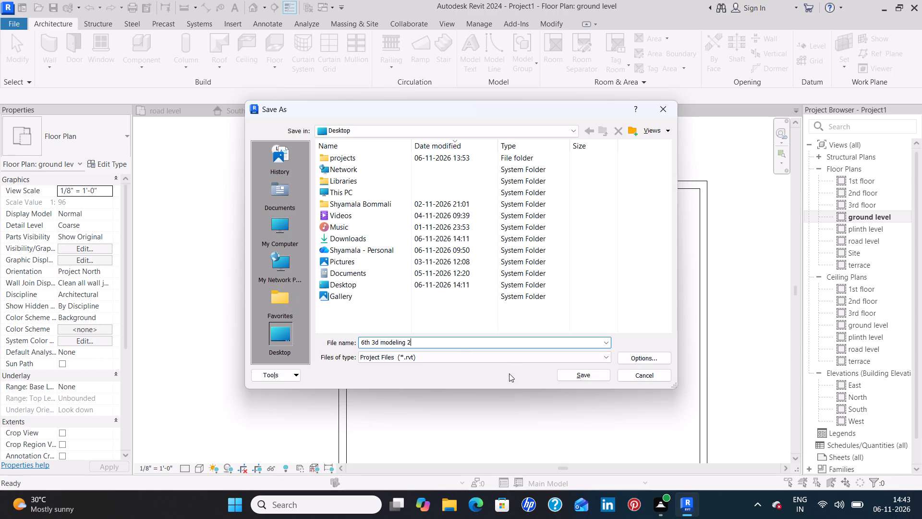
{"action": "left_click", "coordinate": [574, 372]}
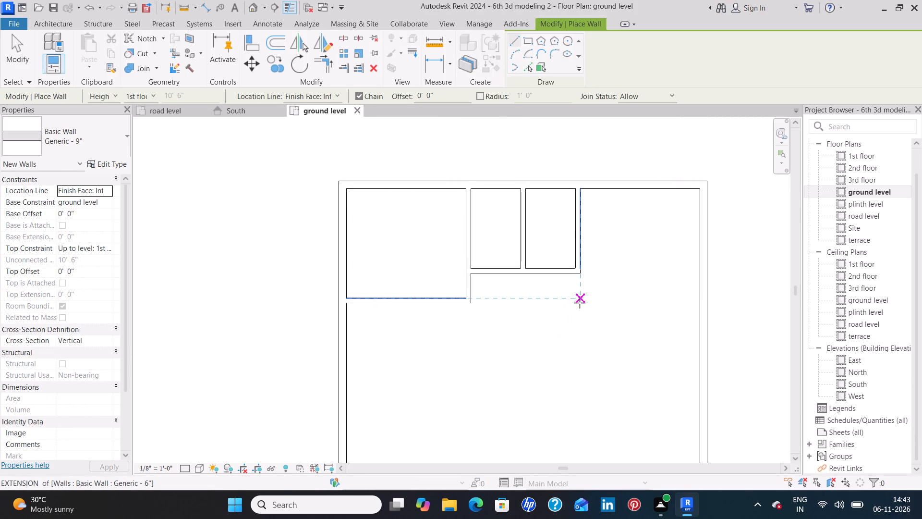
Draw Generic - 6" walls enclosing the northeast room, from the east exterior wall west in line with the northwest room's south partition, then north 2'6" to the toilets' corner.
{"action": "left_click", "coordinate": [703, 301]}
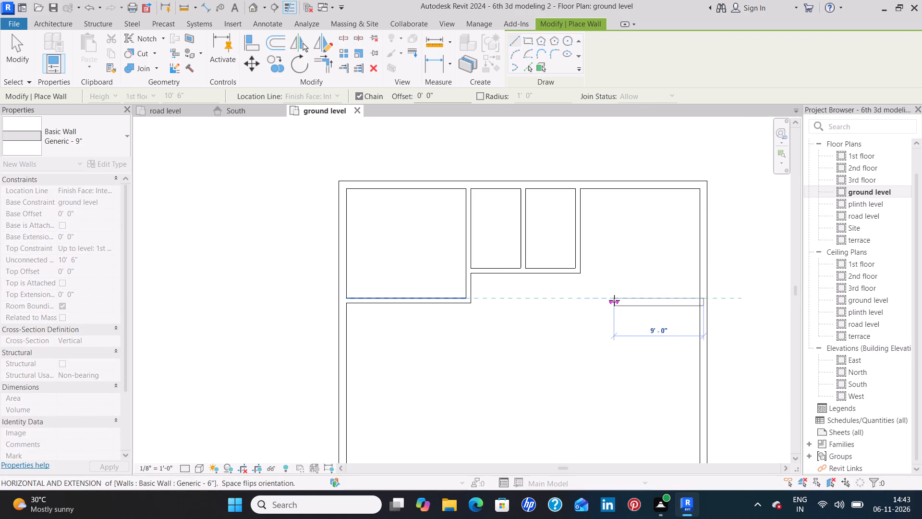
{"action": "key", "text": "Escape"}
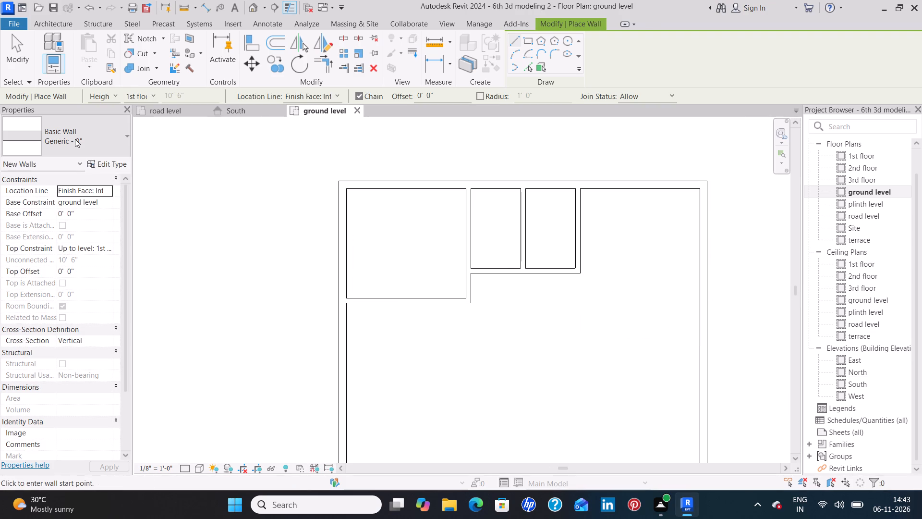
{"action": "left_click", "coordinate": [75, 139]}
{"action": "scroll", "coordinate": [87, 208], "scroll_direction": "up", "scroll_amount": 2}
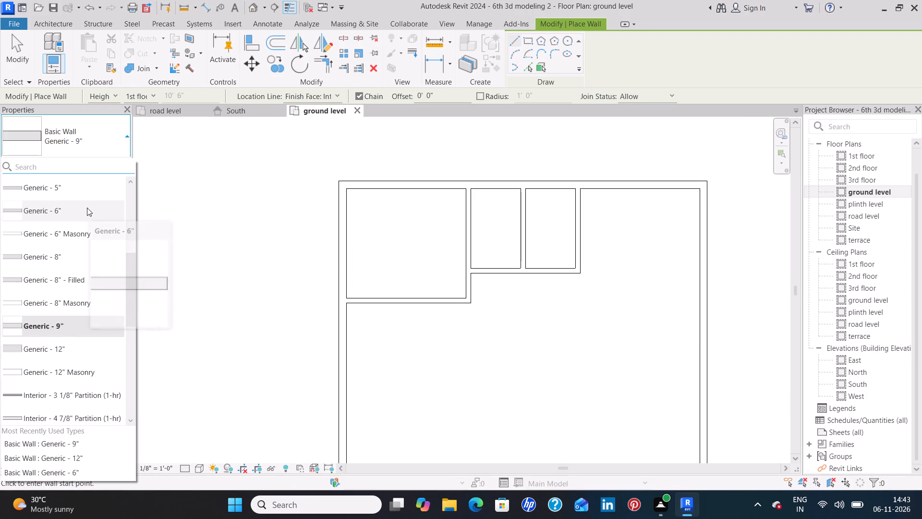
{"action": "left_click", "coordinate": [87, 208]}
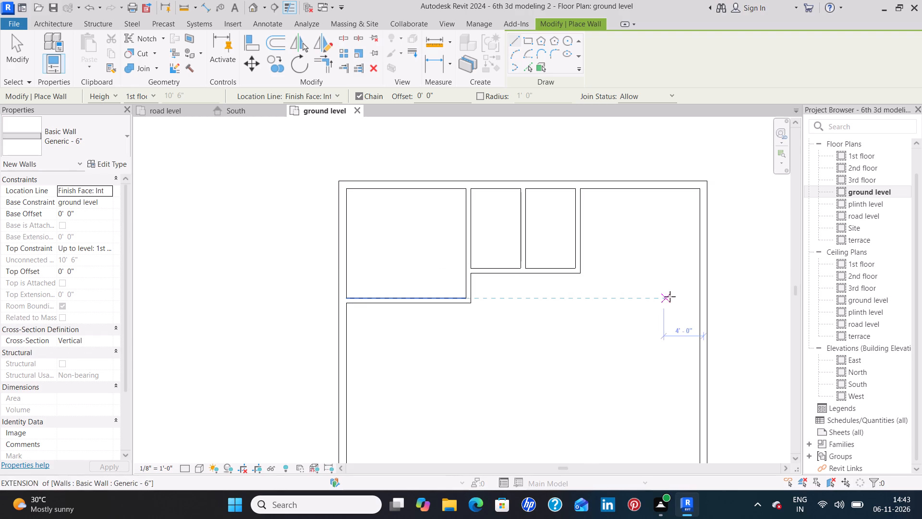
{"action": "left_click", "coordinate": [699, 297]}
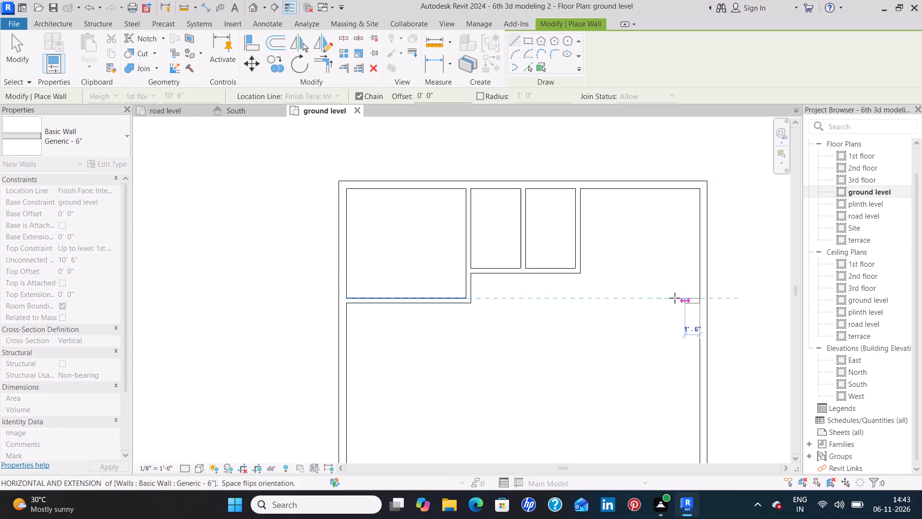
{"action": "left_click", "coordinate": [580, 302]}
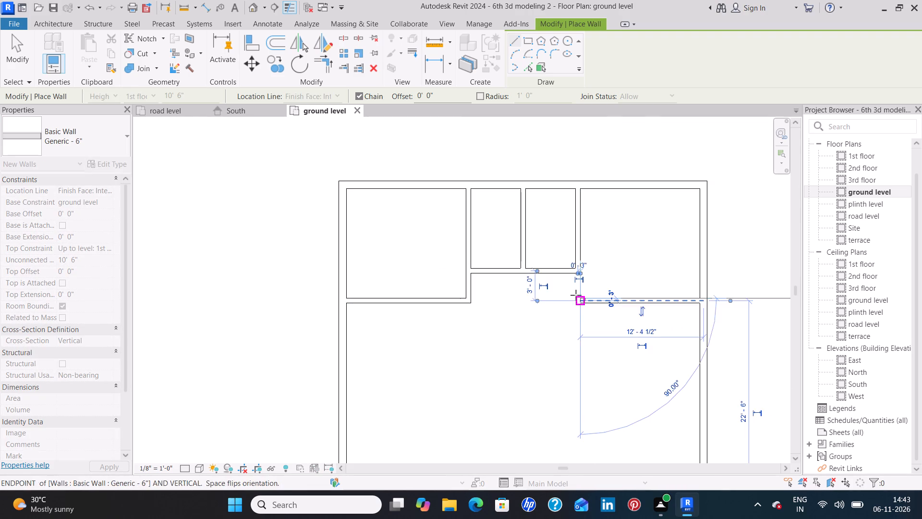
{"action": "left_click", "coordinate": [579, 274]}
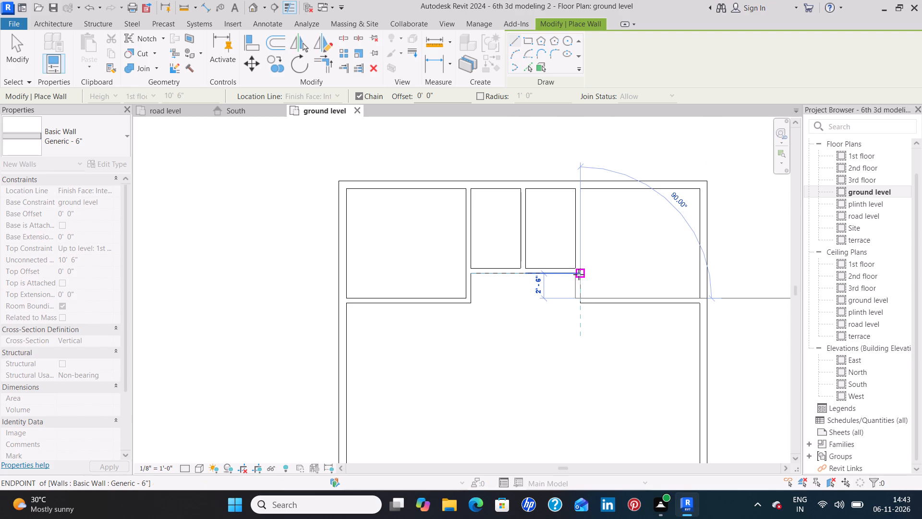
{"action": "key", "text": "Escape"}
{"action": "key", "text": "Escape"}
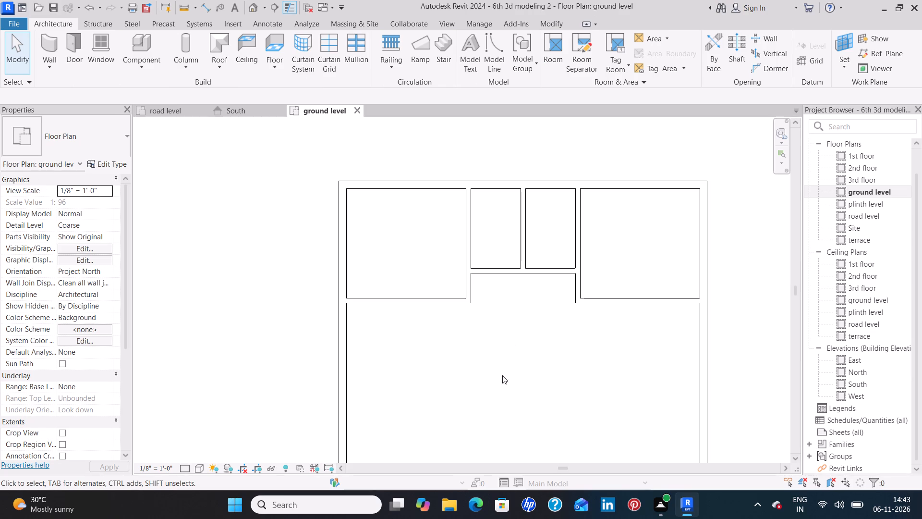
Examine the reference floor plan's layout and room sizes south of Bedroom 1, the toilets and Bedroom 2 against the modelled walls.
{"action": "scroll", "coordinate": [487, 383], "scroll_direction": "down", "scroll_amount": 5}
{"action": "middle_click_drag", "start_coordinate": [486, 385], "coordinate": [526, 273]}
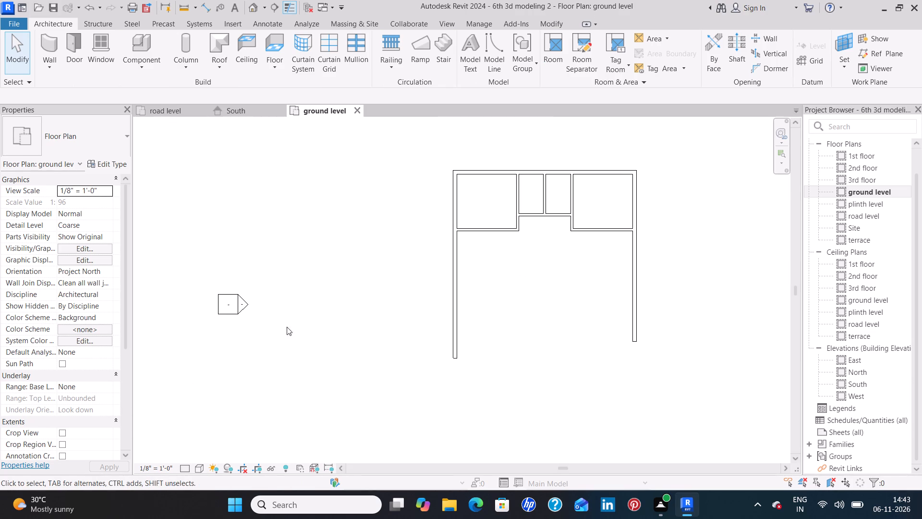
{"action": "scroll", "coordinate": [285, 326], "scroll_direction": "down", "scroll_amount": 6}
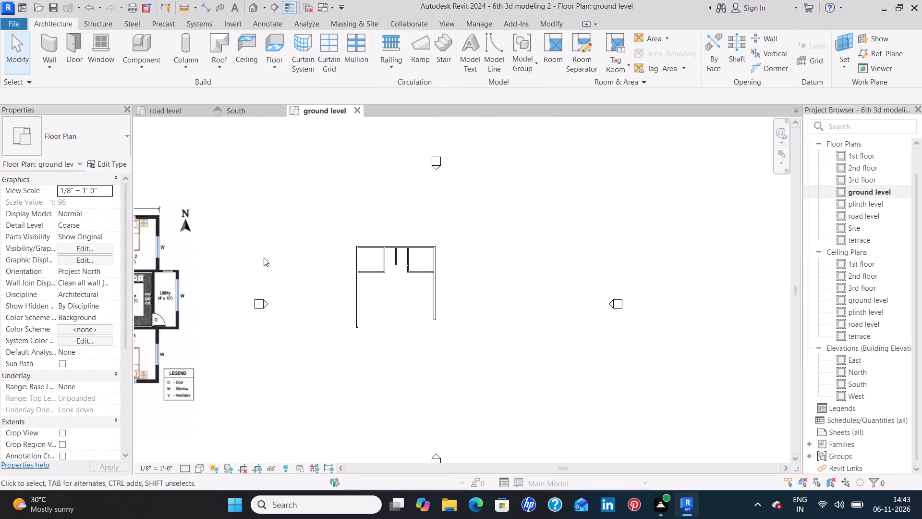
{"action": "middle_click_drag", "start_coordinate": [264, 258], "coordinate": [365, 267]}
{"action": "scroll", "coordinate": [374, 271], "scroll_direction": "down", "scroll_amount": 1}
{"action": "middle_click_drag", "start_coordinate": [333, 271], "coordinate": [408, 272]}
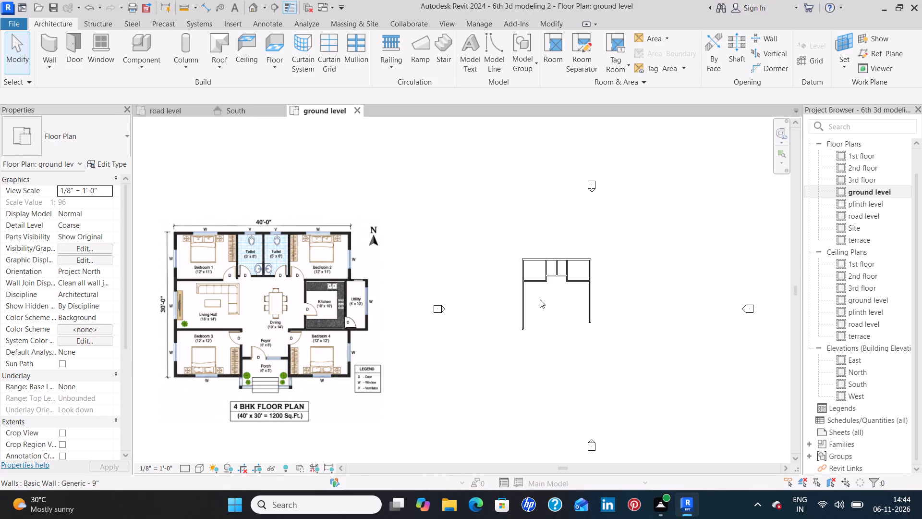
{"action": "scroll", "coordinate": [540, 300], "scroll_direction": "up", "scroll_amount": 7}
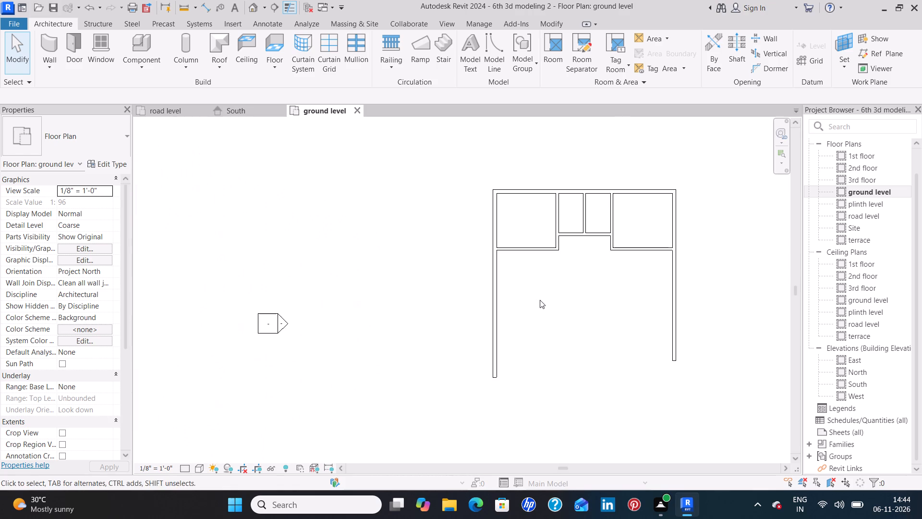
{"action": "scroll", "coordinate": [540, 300], "scroll_direction": "up", "scroll_amount": 3}
{"action": "scroll", "coordinate": [540, 300], "scroll_direction": "down", "scroll_amount": 8}
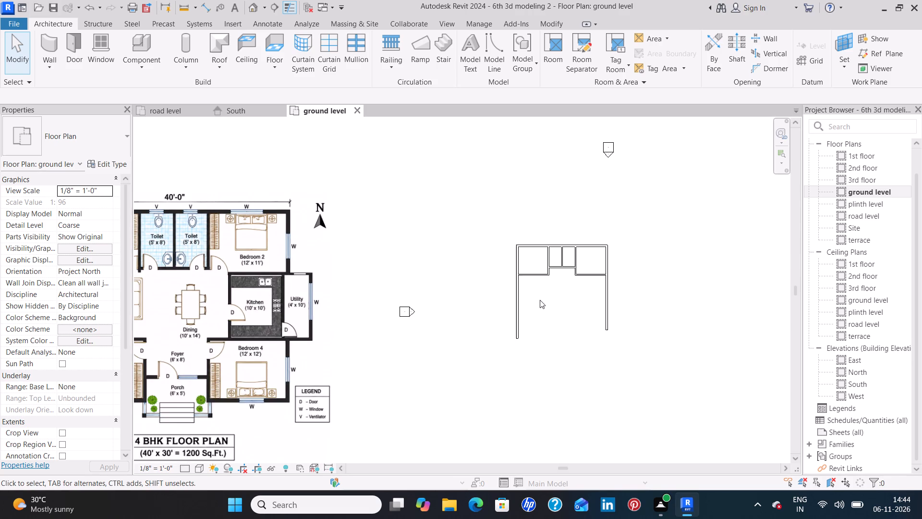
{"action": "scroll", "coordinate": [540, 300], "scroll_direction": "down", "scroll_amount": 1}
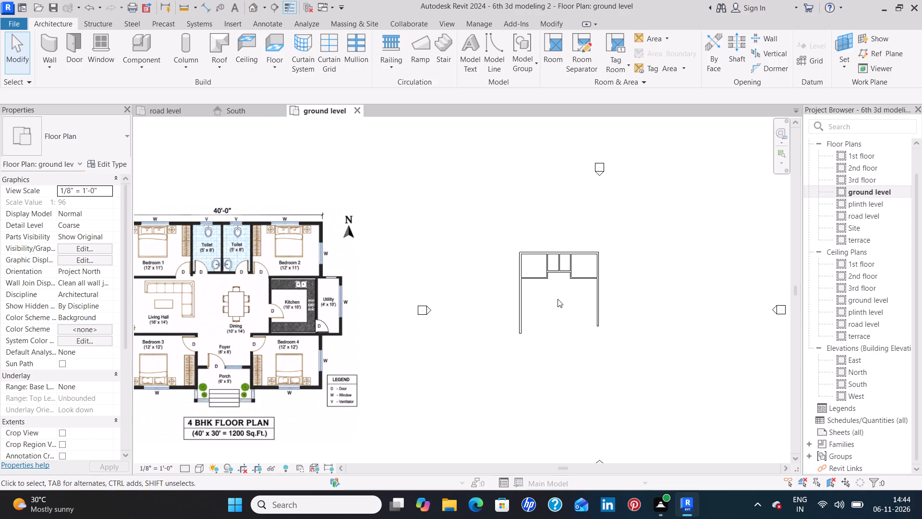
{"action": "scroll", "coordinate": [557, 299], "scroll_direction": "up", "scroll_amount": 4}
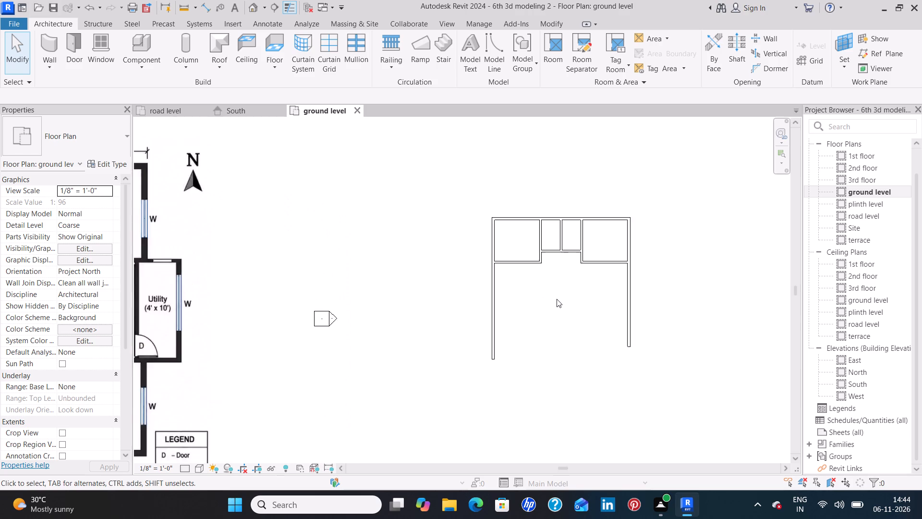
{"action": "scroll", "coordinate": [557, 299], "scroll_direction": "up", "scroll_amount": 8}
{"action": "middle_click_drag", "start_coordinate": [545, 296], "coordinate": [541, 332]}
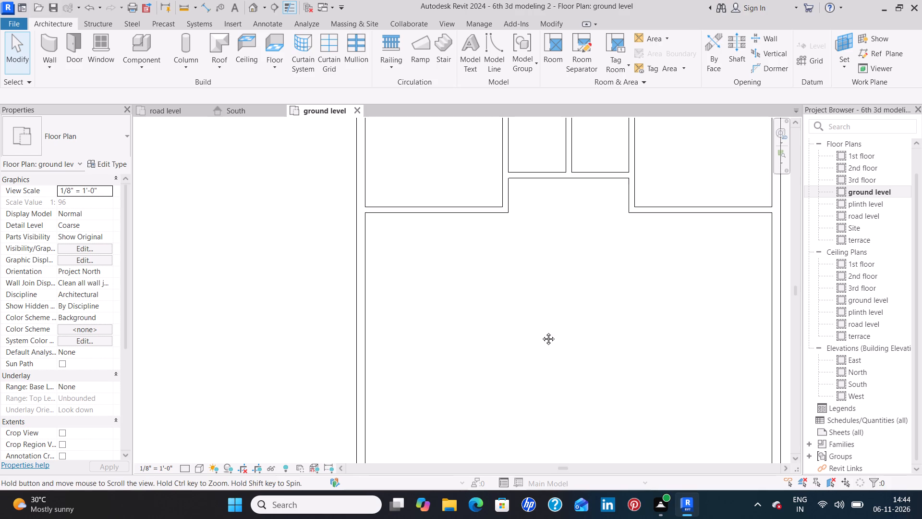
{"action": "middle_click_drag", "start_coordinate": [541, 332], "coordinate": [534, 353]}
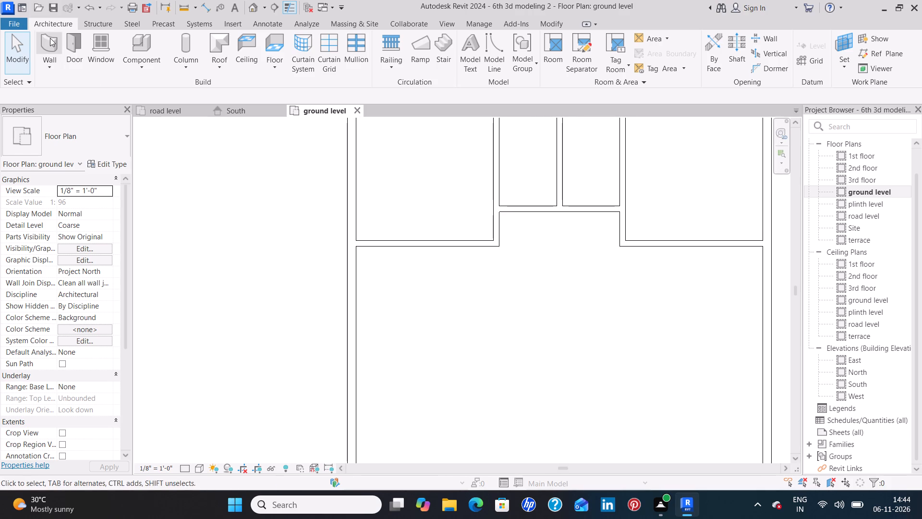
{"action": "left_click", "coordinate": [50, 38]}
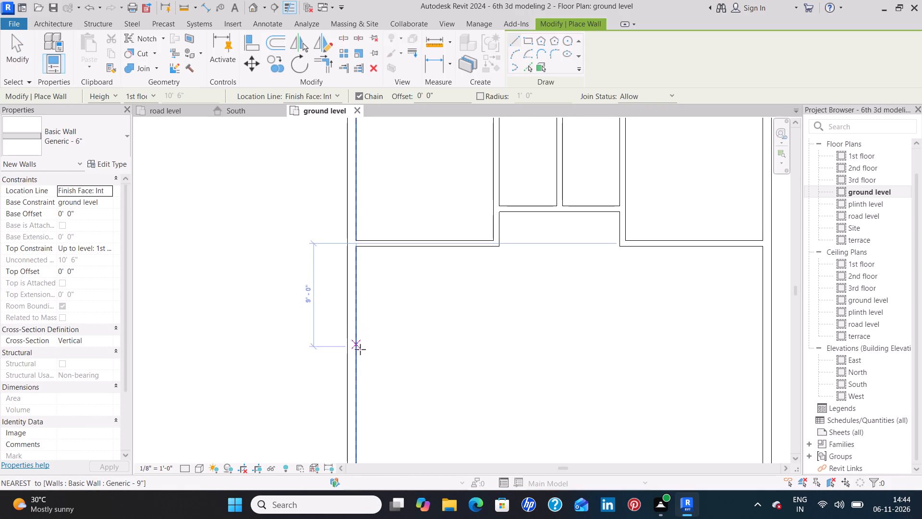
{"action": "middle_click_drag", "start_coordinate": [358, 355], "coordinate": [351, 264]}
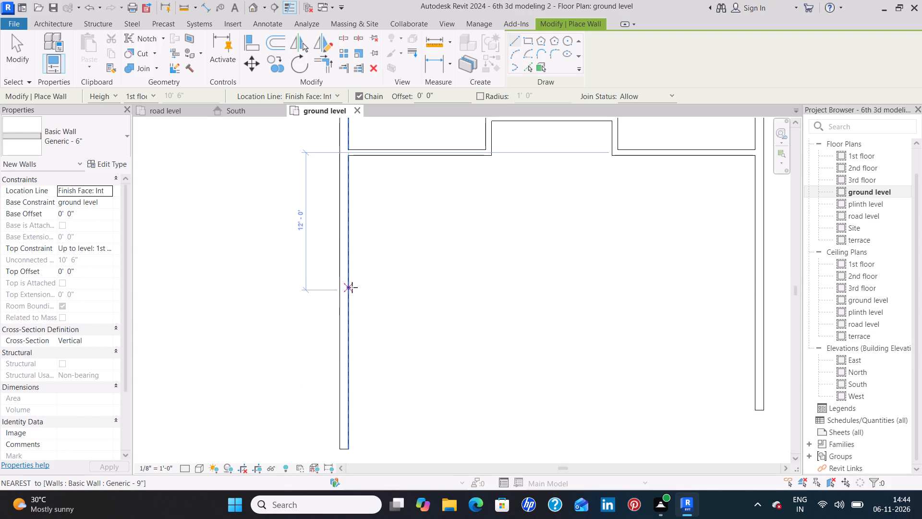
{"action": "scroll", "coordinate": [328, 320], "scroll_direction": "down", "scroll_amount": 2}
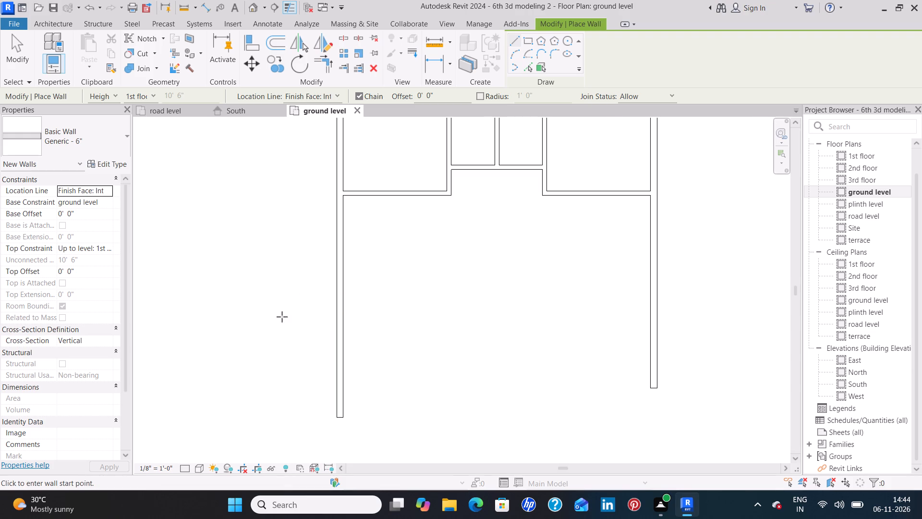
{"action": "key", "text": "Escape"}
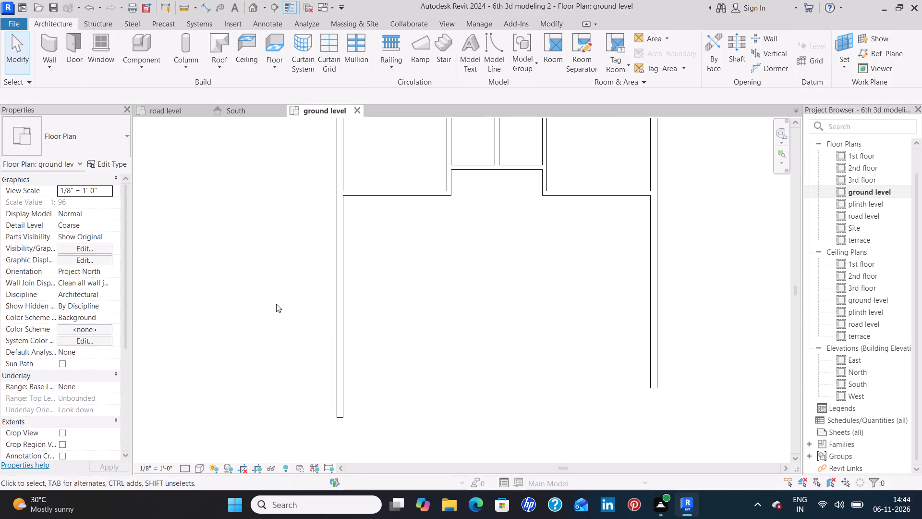
Extend the west exterior wall's free end farther south, well beyond the end of the east exterior wall.
{"action": "middle_click_drag", "start_coordinate": [340, 406], "coordinate": [329, 324]}
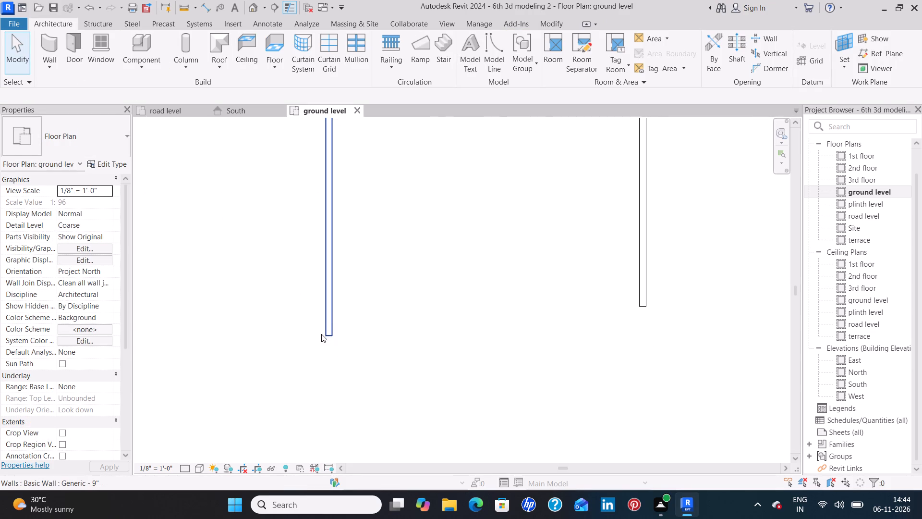
{"action": "left_click", "coordinate": [329, 334]}
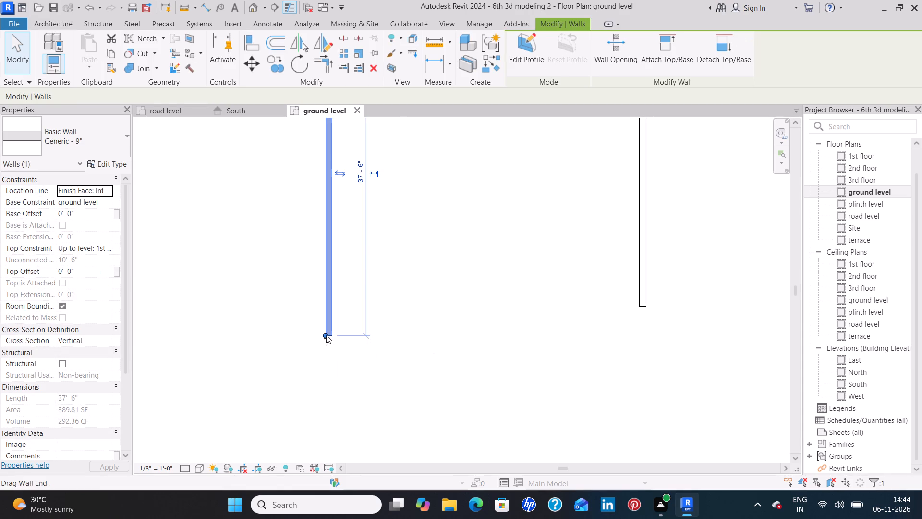
{"action": "left_click_drag", "start_coordinate": [326, 335], "coordinate": [324, 437]}
{"action": "left_click_drag", "start_coordinate": [324, 437], "coordinate": [324, 448]}
{"action": "left_click", "coordinate": [439, 246]}
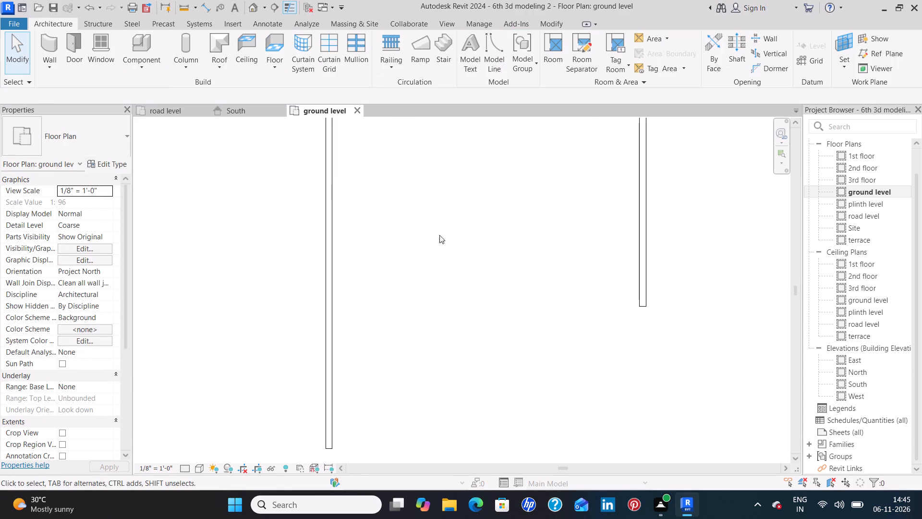
Draw a Generic - 6" cross wall about 35'6" long between the west and east exterior walls, about 15'6" south of the northwest room's south partition.
{"action": "scroll", "coordinate": [439, 221], "scroll_direction": "down", "scroll_amount": 4}
{"action": "middle_click_drag", "start_coordinate": [424, 261], "coordinate": [408, 348]}
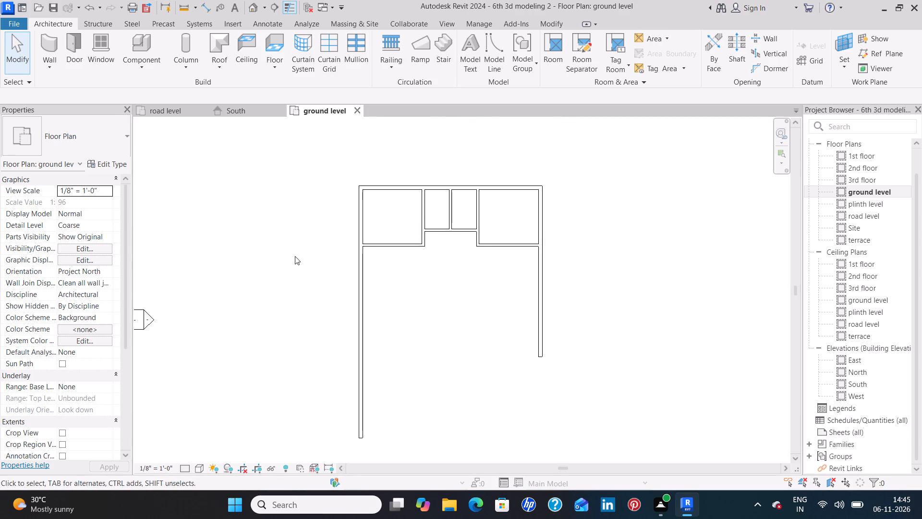
{"action": "left_click", "coordinate": [52, 43]}
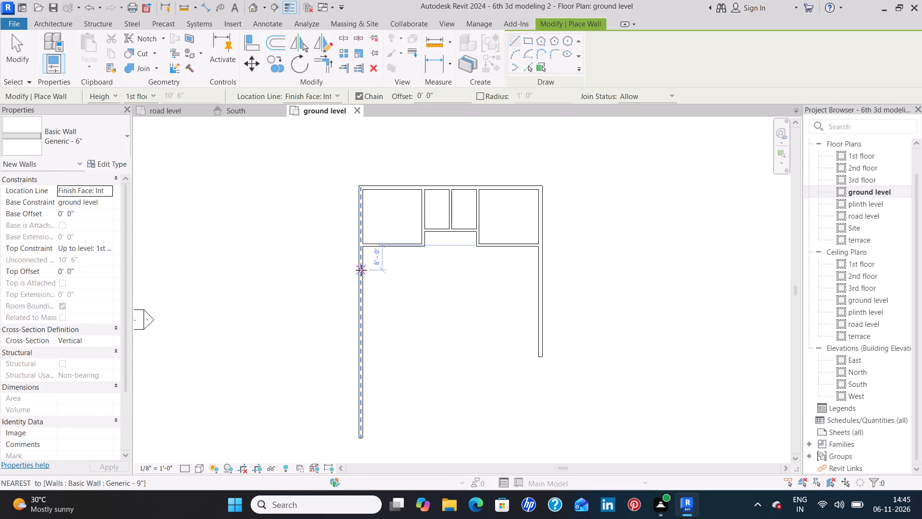
{"action": "left_click", "coordinate": [365, 322]}
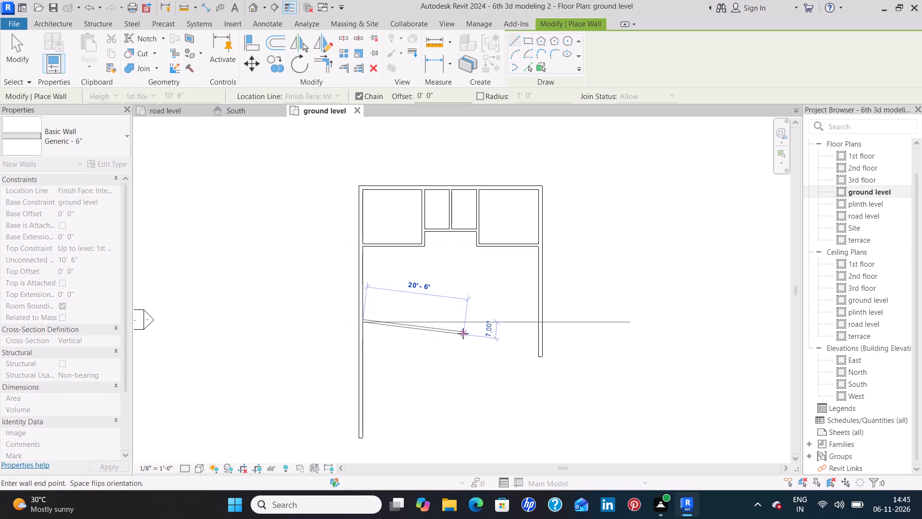
{"action": "key", "text": "space"}
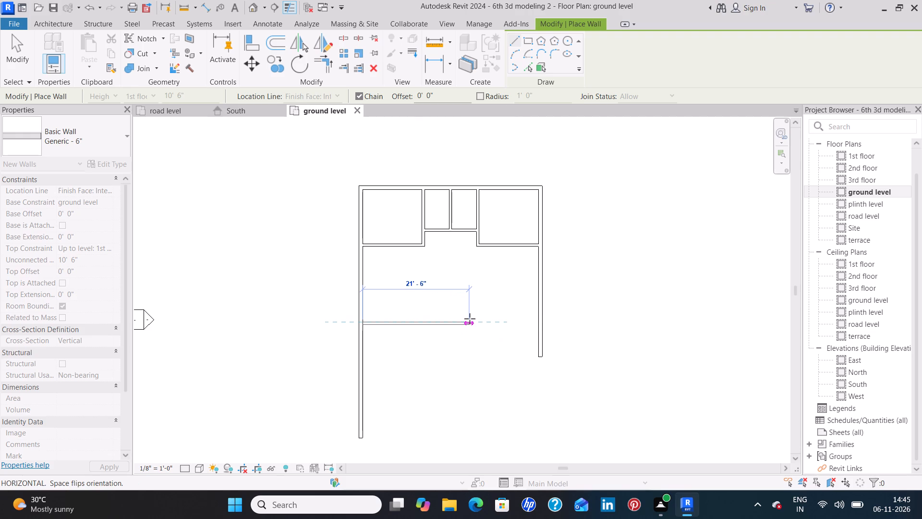
{"action": "left_click", "coordinate": [538, 316]}
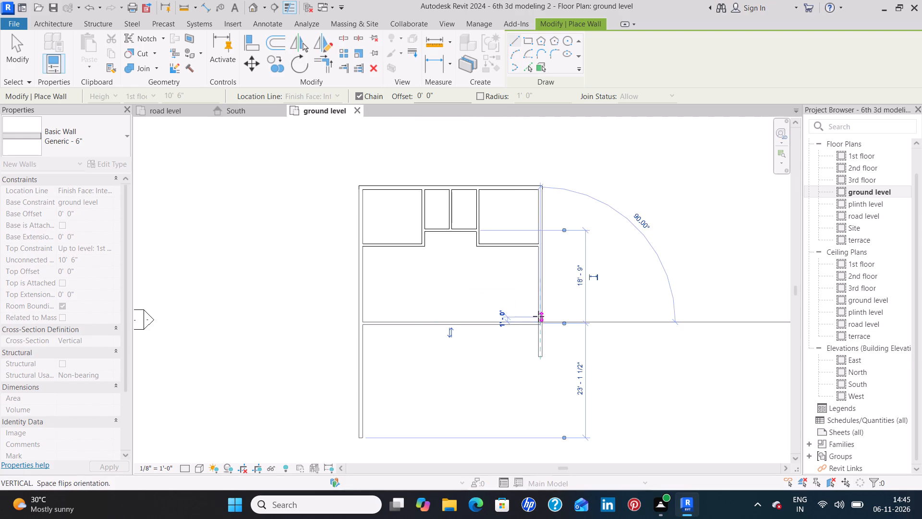
{"action": "key", "text": "Escape"}
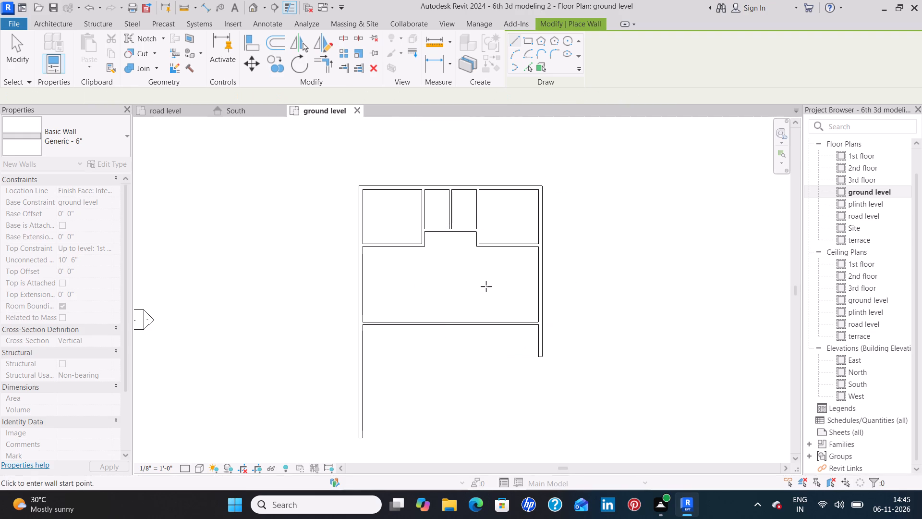
{"action": "key", "text": "Escape"}
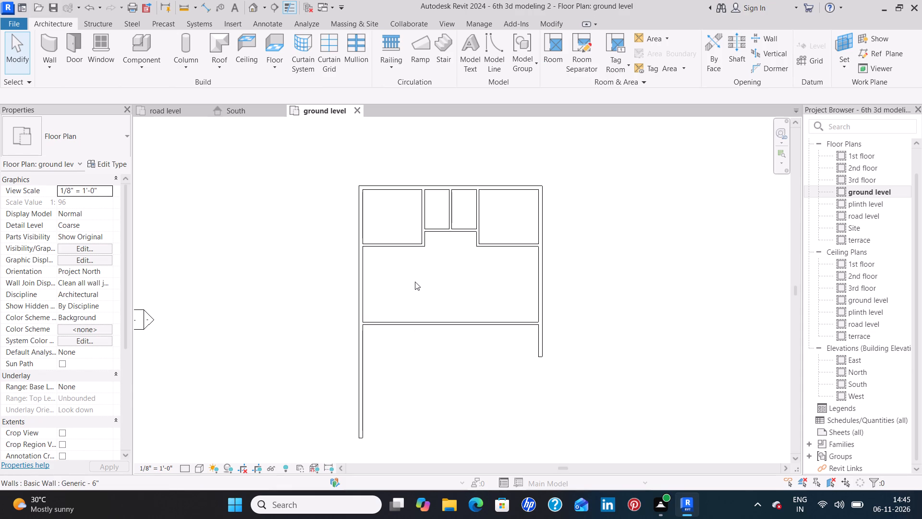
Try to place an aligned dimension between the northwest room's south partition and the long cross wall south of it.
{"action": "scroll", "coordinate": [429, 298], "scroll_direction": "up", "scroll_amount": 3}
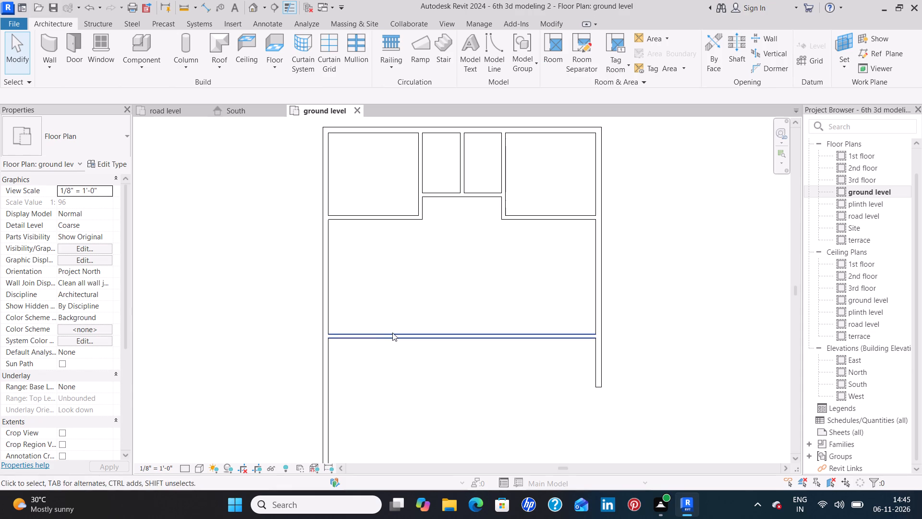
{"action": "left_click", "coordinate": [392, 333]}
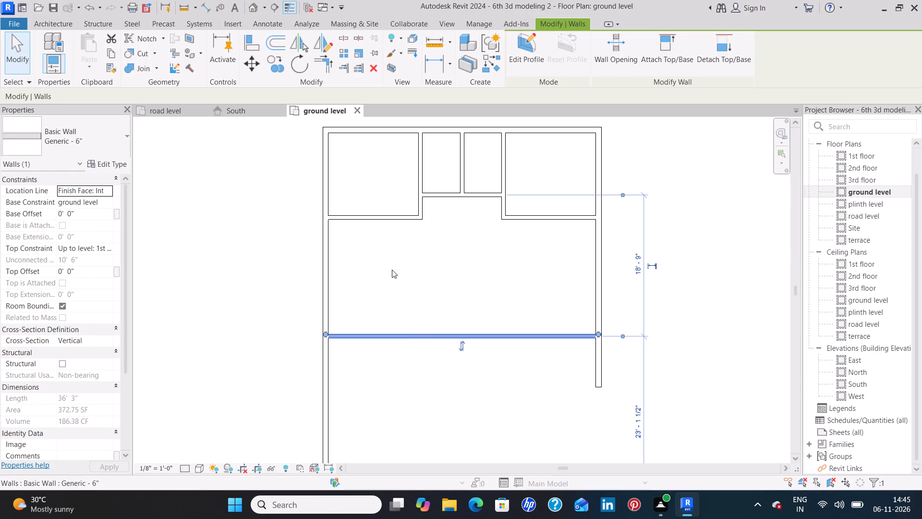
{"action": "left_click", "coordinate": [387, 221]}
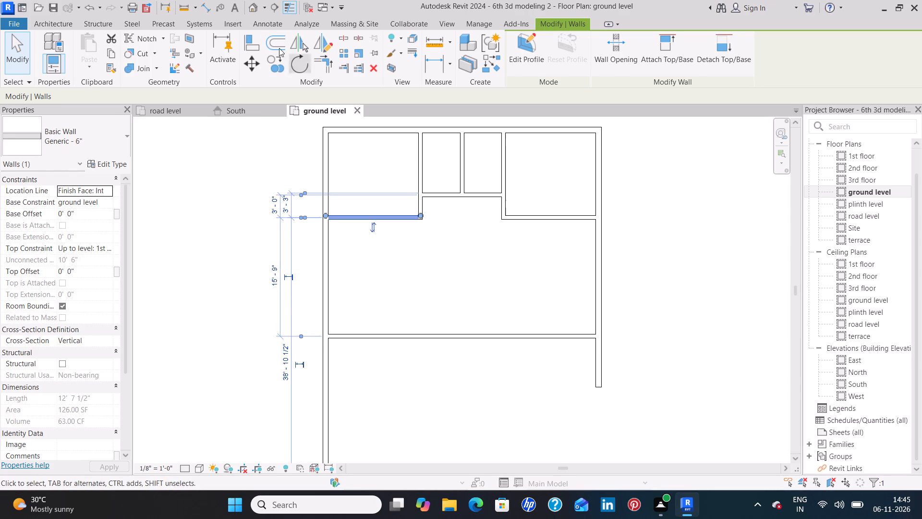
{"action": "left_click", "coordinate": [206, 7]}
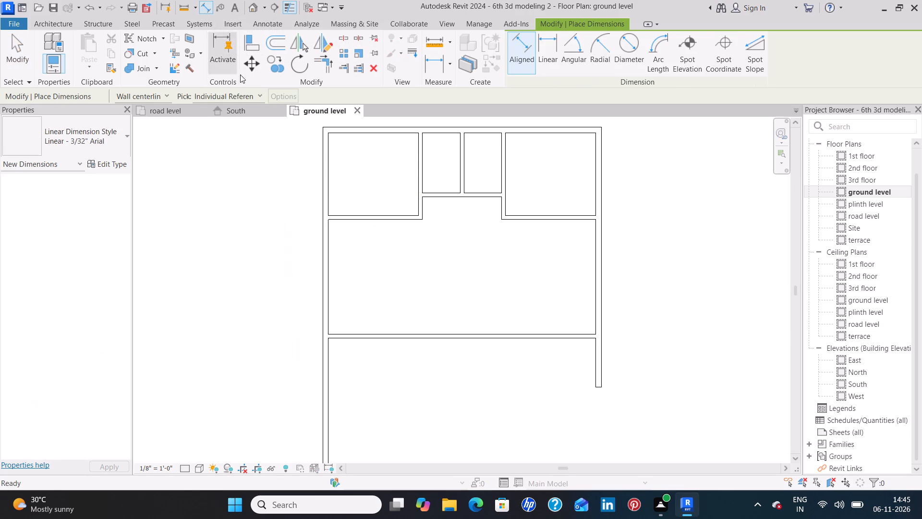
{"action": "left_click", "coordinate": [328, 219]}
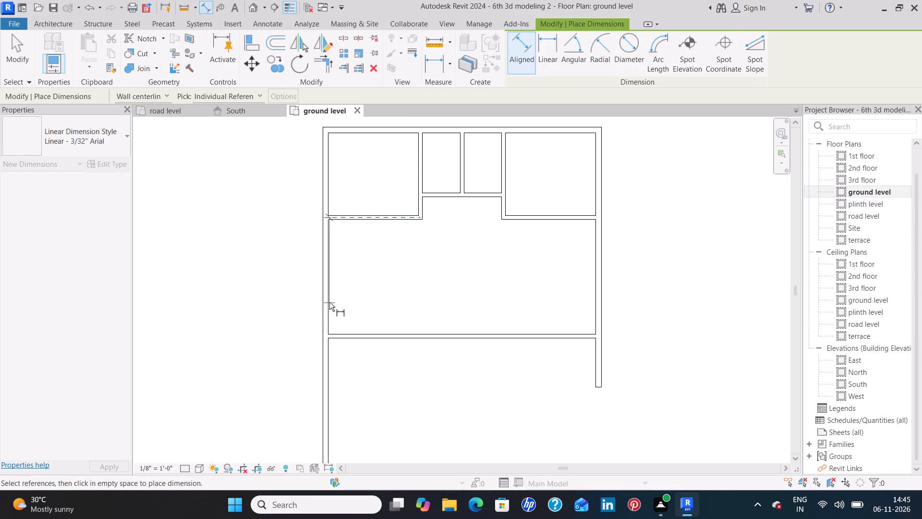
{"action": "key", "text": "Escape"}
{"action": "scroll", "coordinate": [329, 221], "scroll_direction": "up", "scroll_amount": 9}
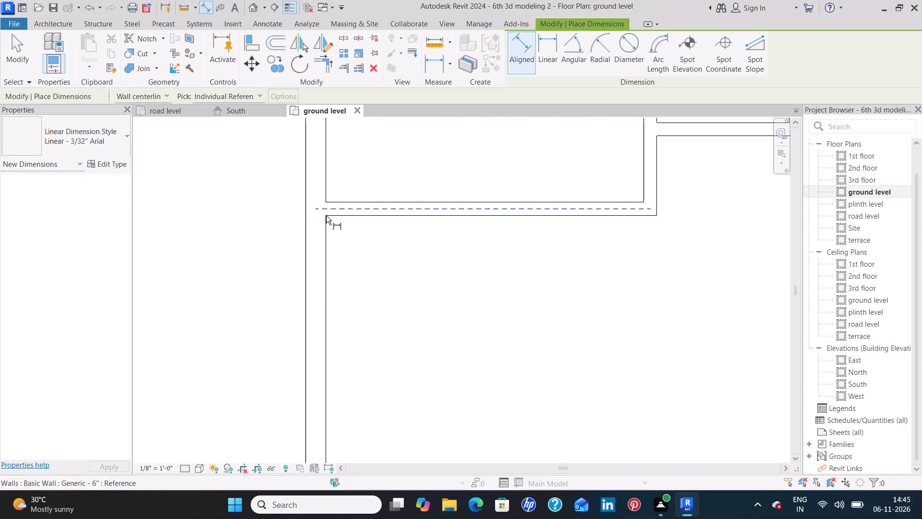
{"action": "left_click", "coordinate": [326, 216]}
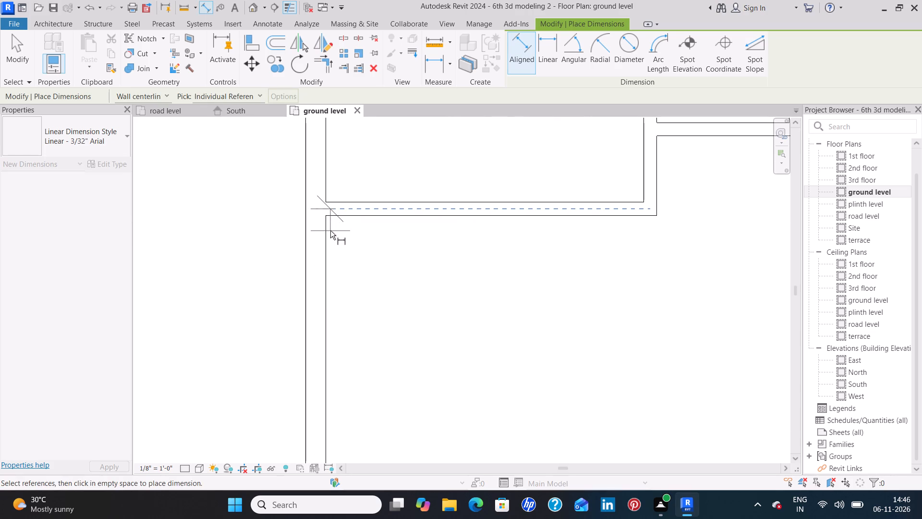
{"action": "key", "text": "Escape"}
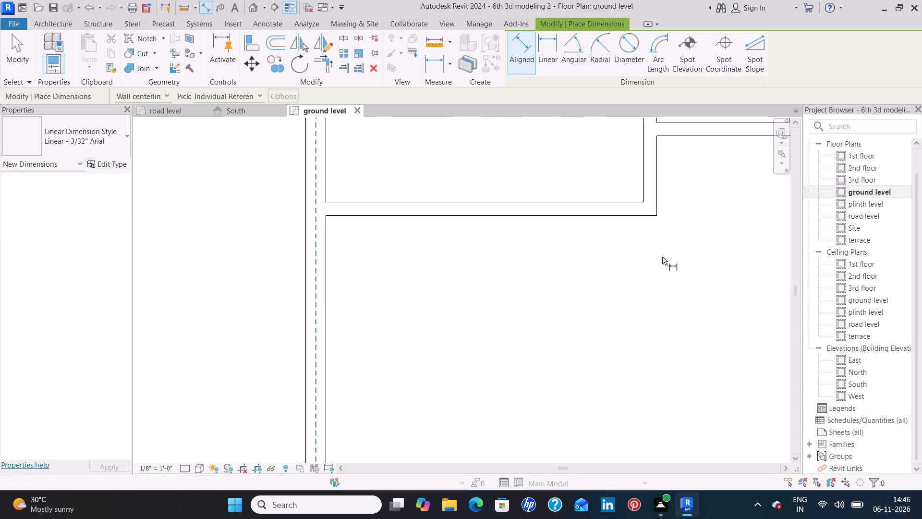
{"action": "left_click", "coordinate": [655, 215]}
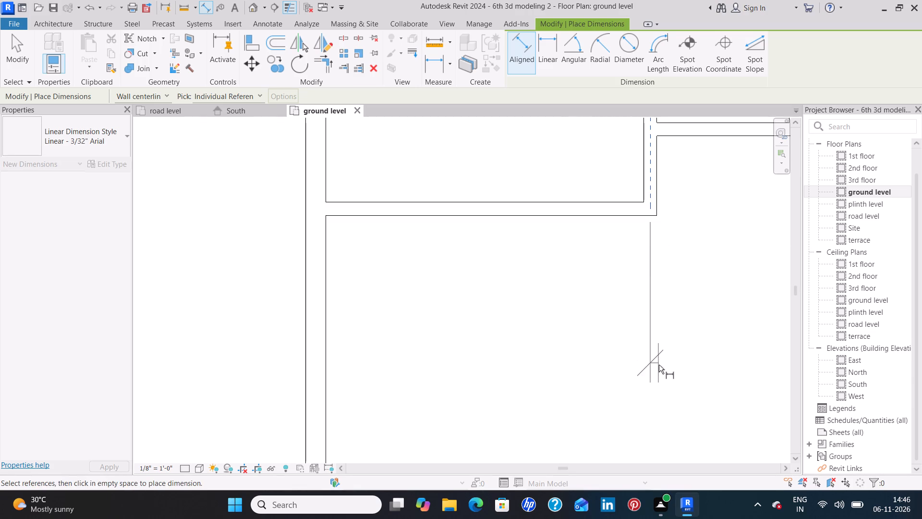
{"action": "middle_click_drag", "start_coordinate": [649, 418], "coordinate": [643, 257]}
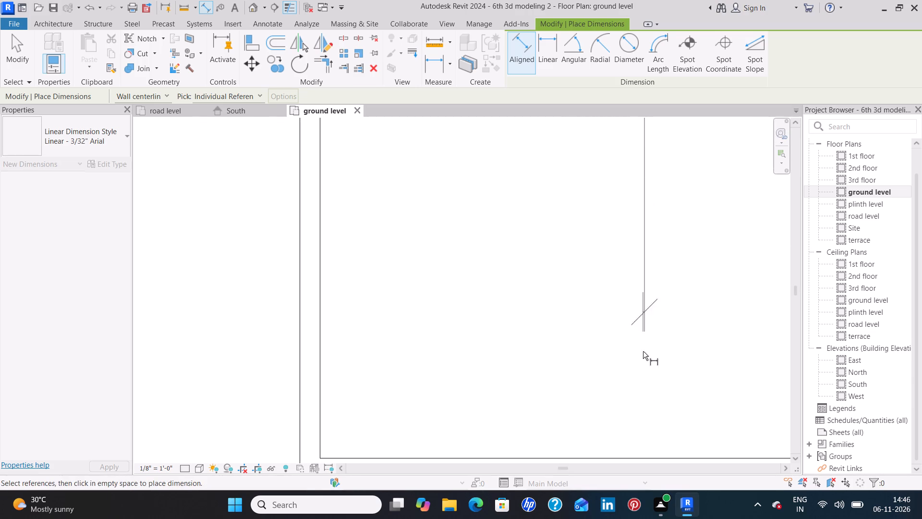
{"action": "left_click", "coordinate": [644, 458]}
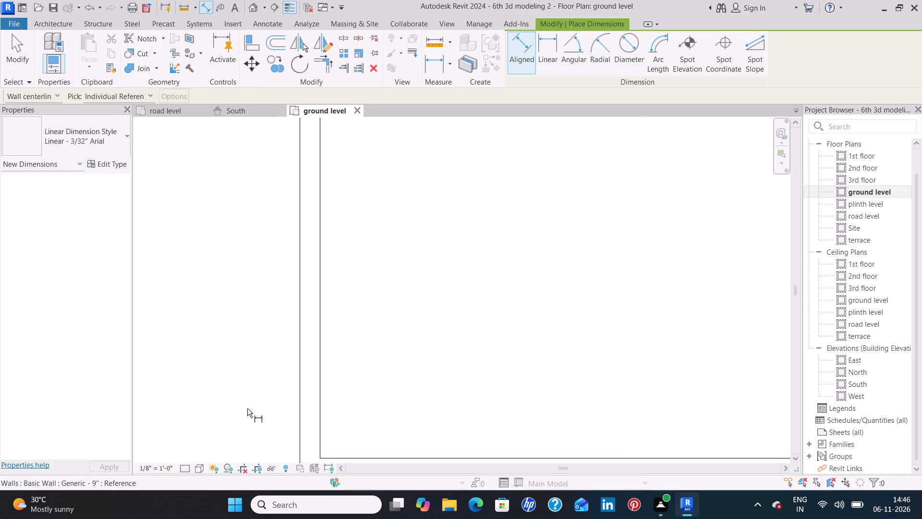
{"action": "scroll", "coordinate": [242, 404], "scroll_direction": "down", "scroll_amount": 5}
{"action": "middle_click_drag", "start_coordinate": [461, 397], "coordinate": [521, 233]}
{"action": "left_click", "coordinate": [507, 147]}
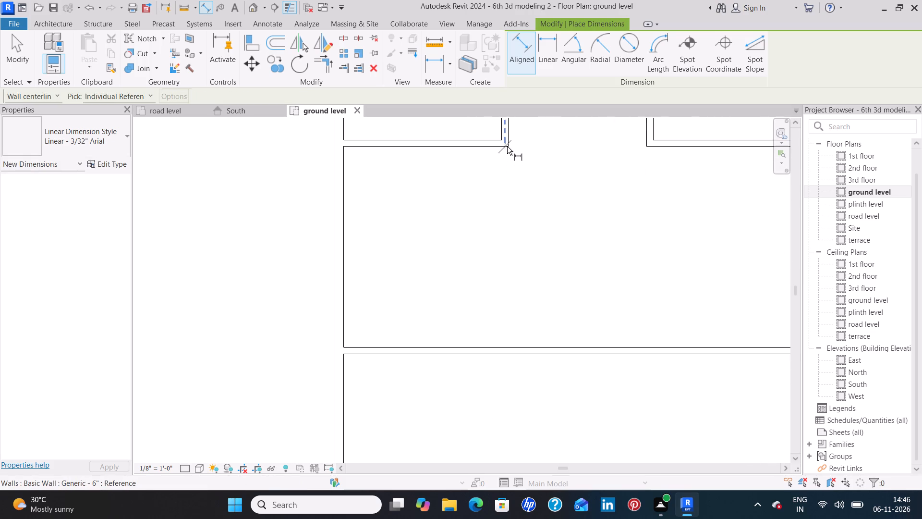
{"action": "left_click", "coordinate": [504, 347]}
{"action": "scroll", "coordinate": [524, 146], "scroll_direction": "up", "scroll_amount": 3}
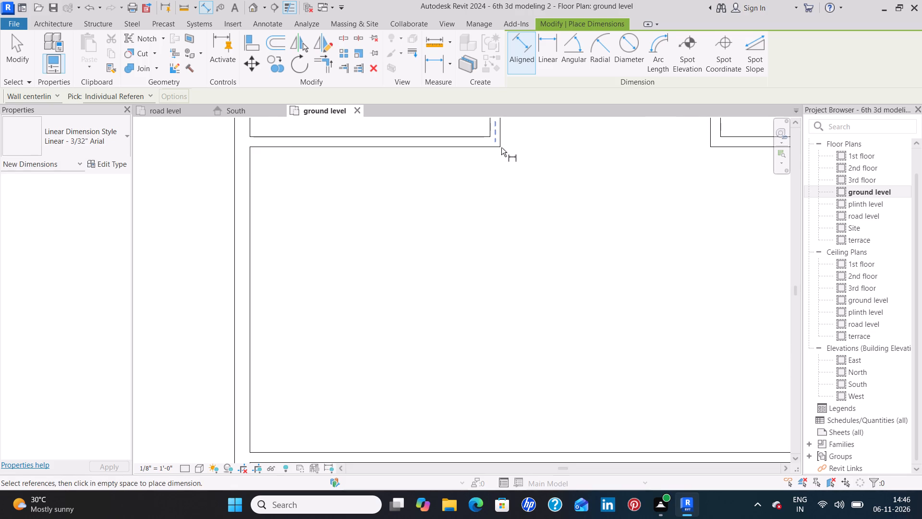
Place a linear dimension outside the west exterior wall for the clear distance between the northwest room's south partition and the cross wall.
{"action": "left_click", "coordinate": [549, 52]}
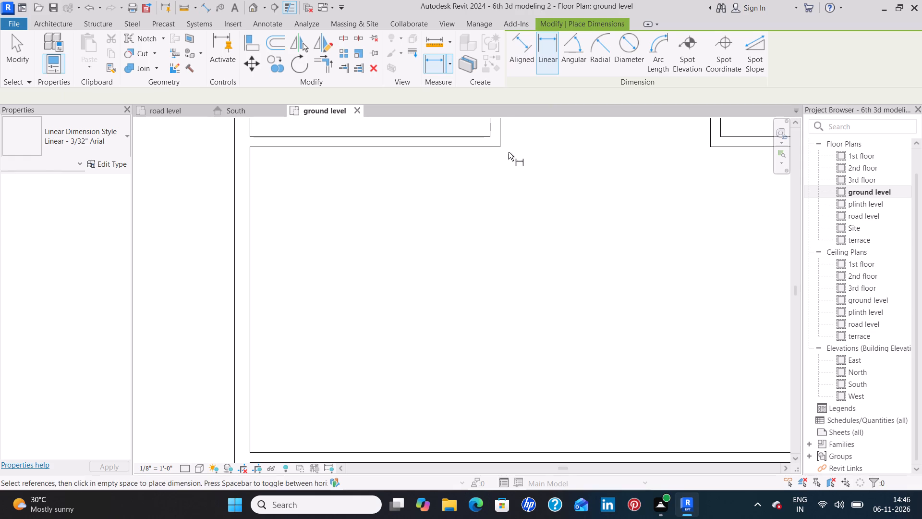
{"action": "left_click", "coordinate": [499, 146]}
{"action": "middle_click_drag", "start_coordinate": [508, 338], "coordinate": [510, 324]}
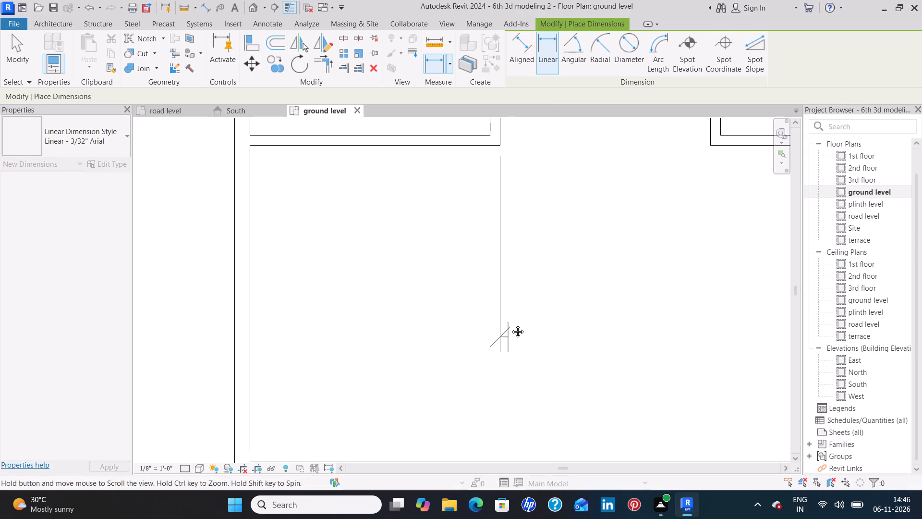
{"action": "middle_click_drag", "start_coordinate": [510, 324], "coordinate": [520, 219]}
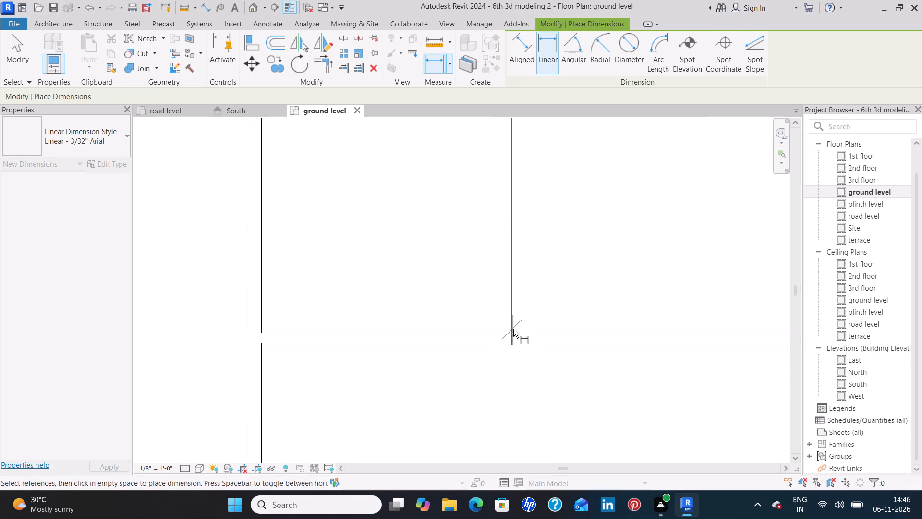
{"action": "left_click", "coordinate": [512, 332]}
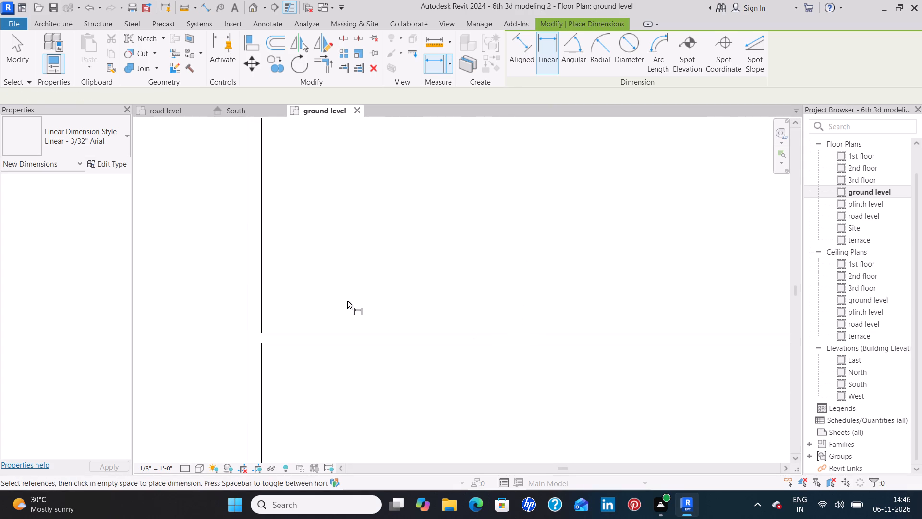
{"action": "scroll", "coordinate": [577, 272], "scroll_direction": "down", "scroll_amount": 5}
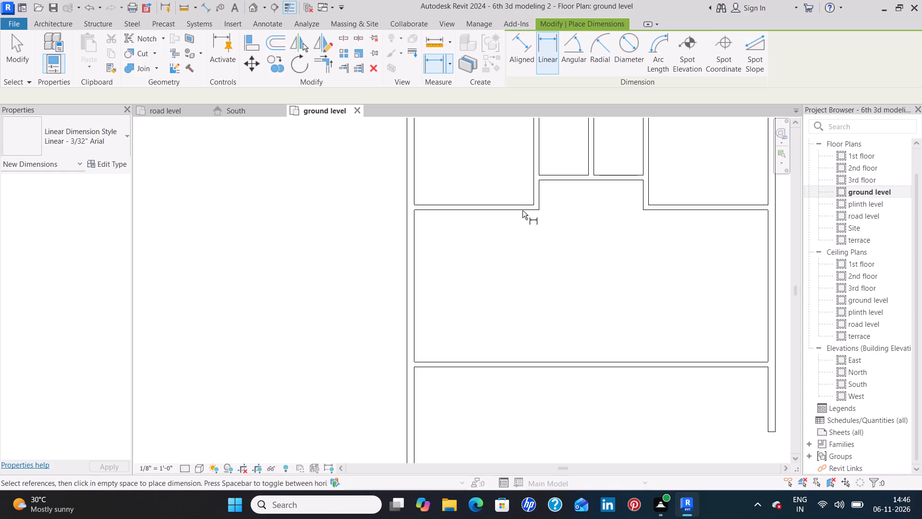
{"action": "left_click", "coordinate": [522, 209]}
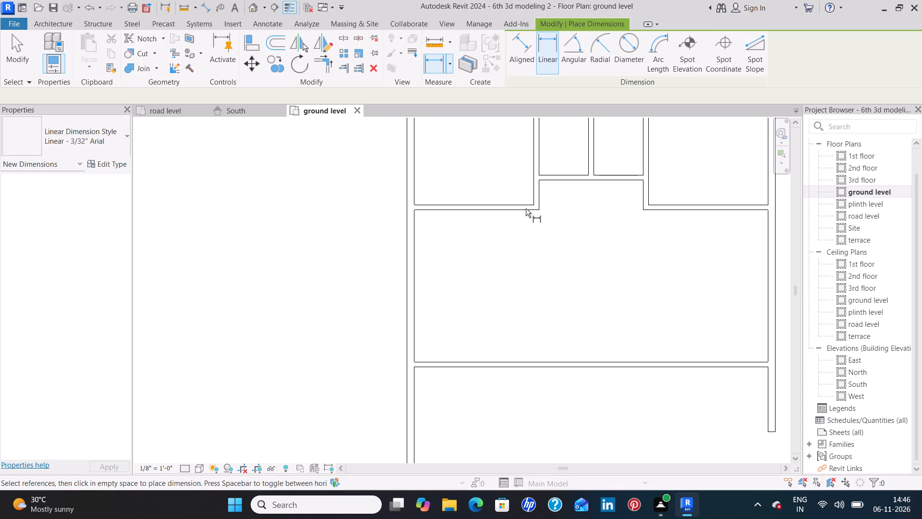
{"action": "left_click", "coordinate": [527, 210]}
{"action": "left_click", "coordinate": [414, 209]}
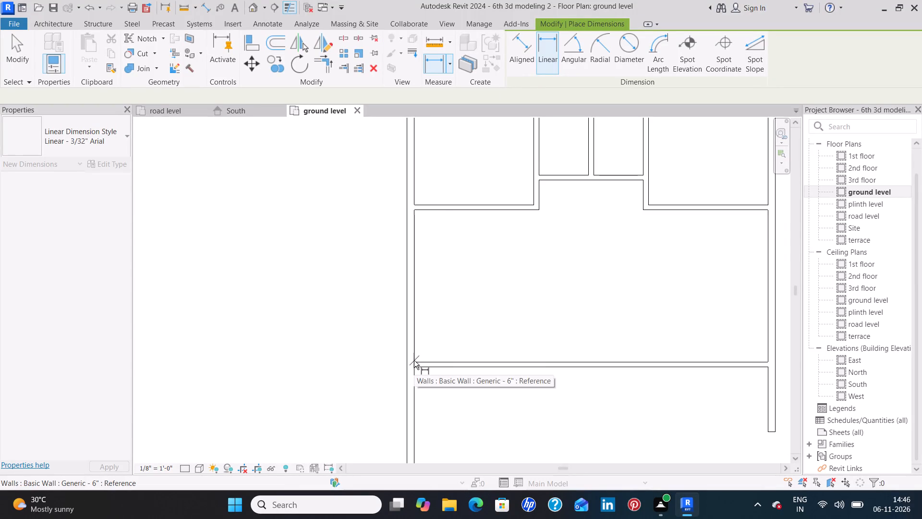
{"action": "scroll", "coordinate": [414, 360], "scroll_direction": "up", "scroll_amount": 3}
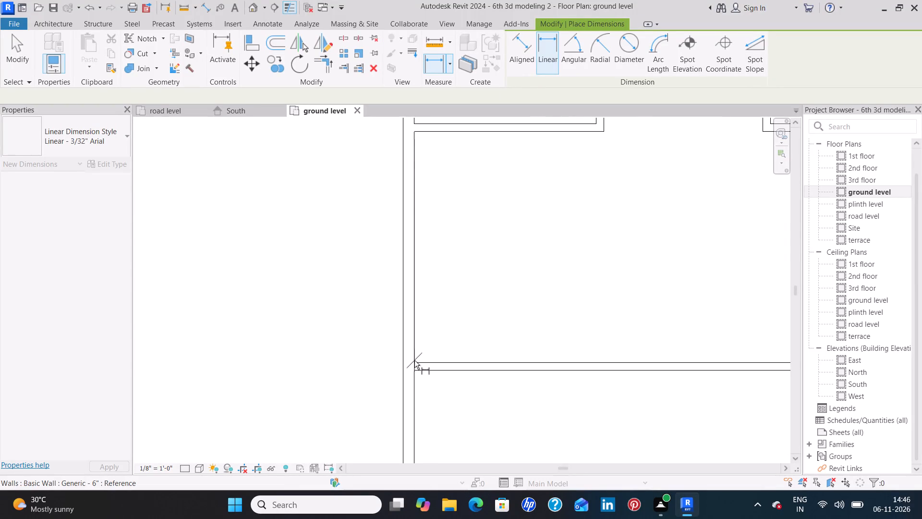
{"action": "left_click", "coordinate": [414, 362]}
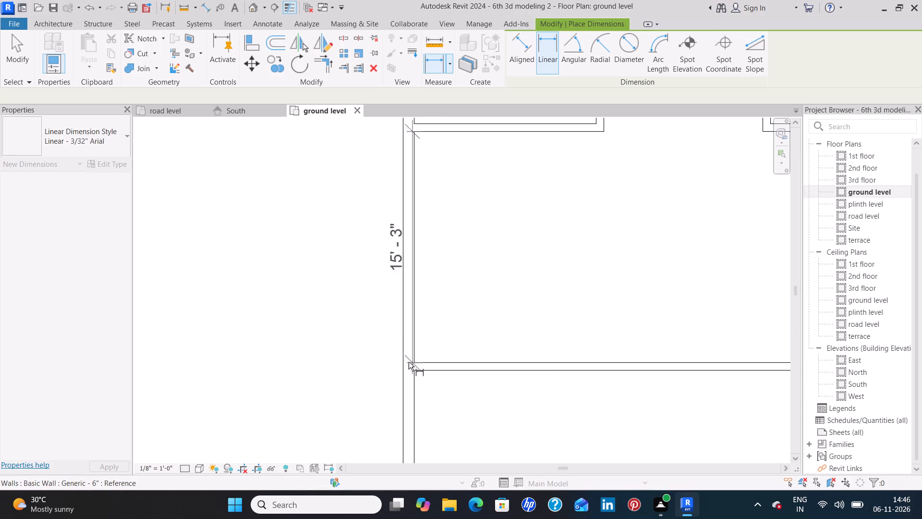
{"action": "left_click", "coordinate": [340, 351]}
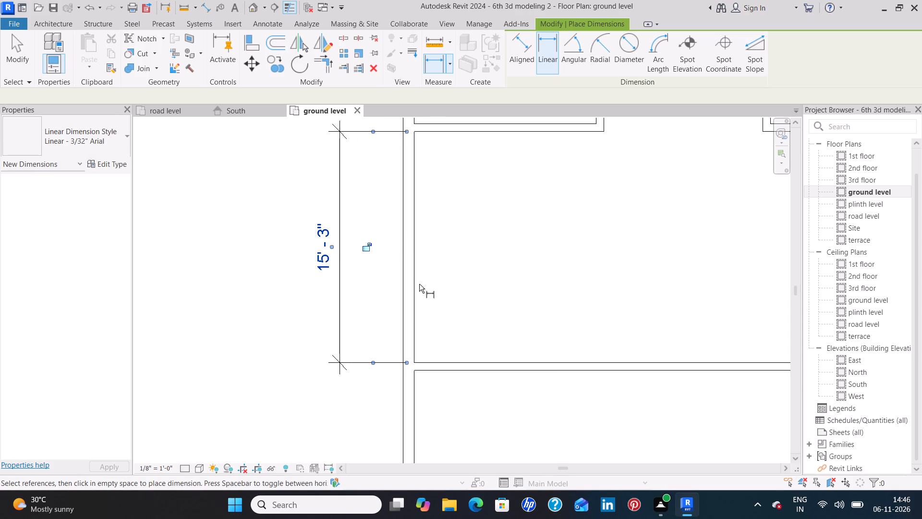
{"action": "scroll", "coordinate": [465, 196], "scroll_direction": "down", "scroll_amount": 5}
{"action": "key", "text": "Escape"}
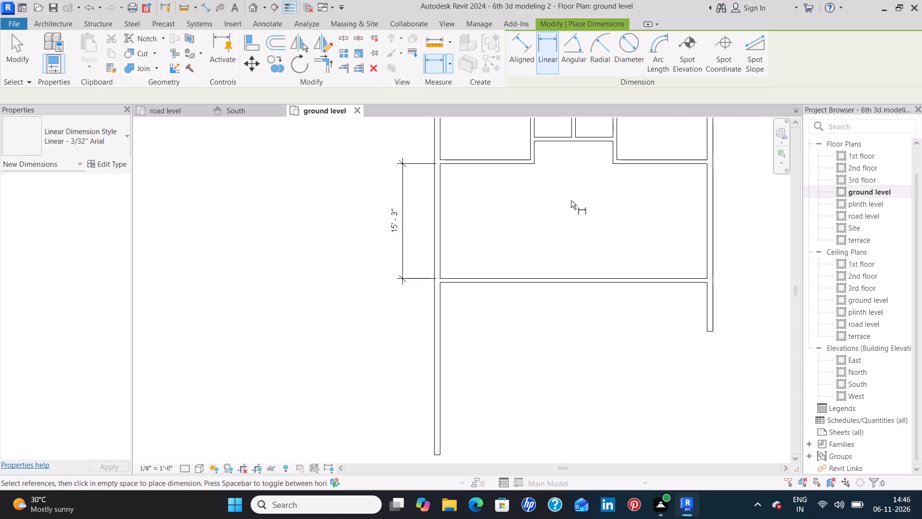
{"action": "left_click", "coordinate": [514, 161]}
{"action": "key", "text": "Escape"}
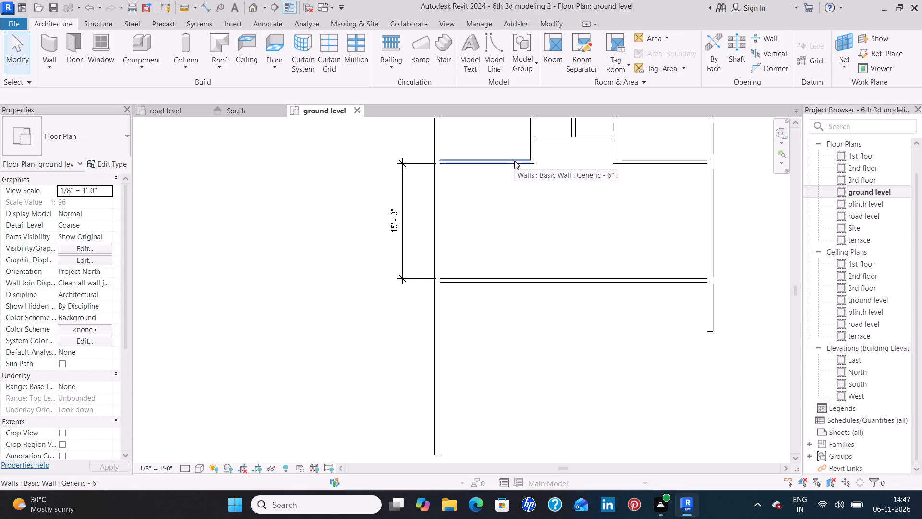
Select the northwest room's south partition wall.
{"action": "left_click", "coordinate": [514, 161]}
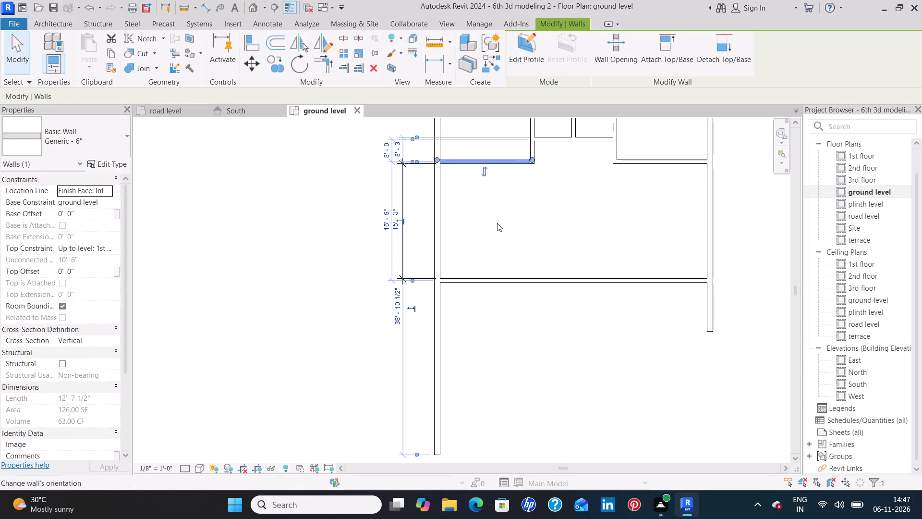
{"action": "middle_click_drag", "start_coordinate": [508, 198], "coordinate": [475, 258]}
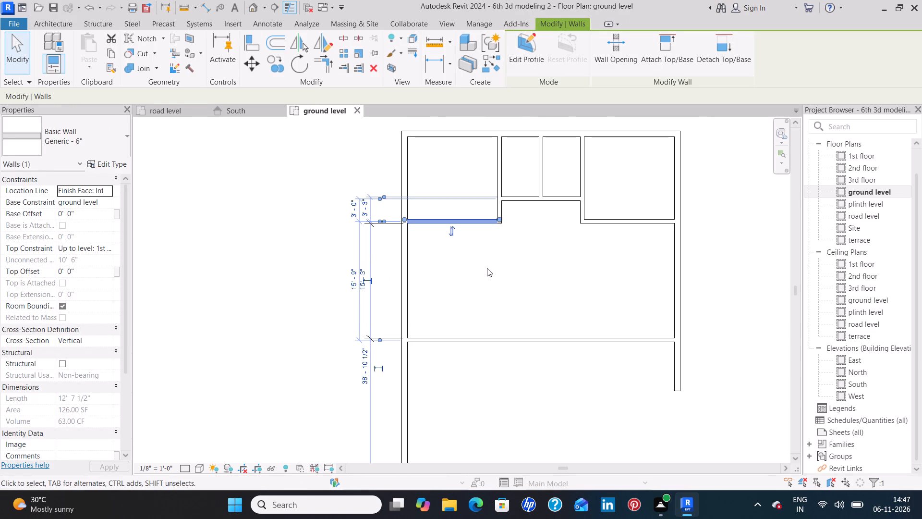
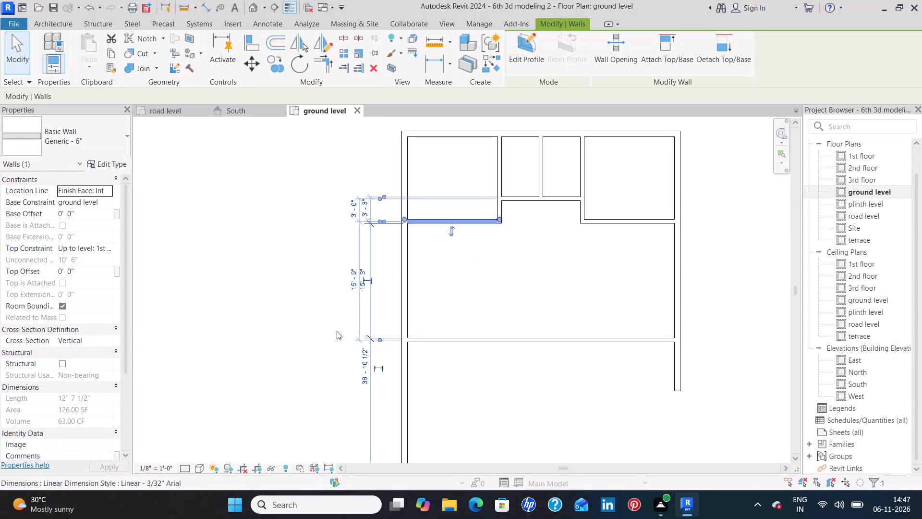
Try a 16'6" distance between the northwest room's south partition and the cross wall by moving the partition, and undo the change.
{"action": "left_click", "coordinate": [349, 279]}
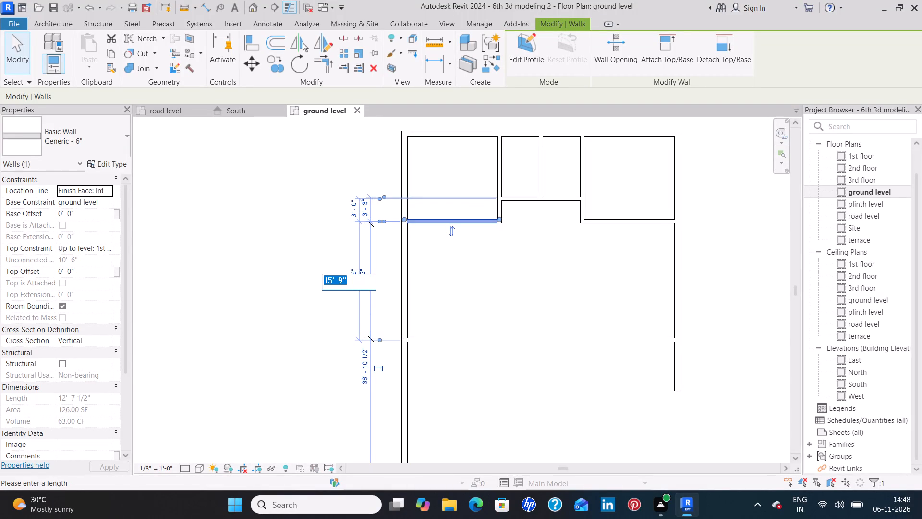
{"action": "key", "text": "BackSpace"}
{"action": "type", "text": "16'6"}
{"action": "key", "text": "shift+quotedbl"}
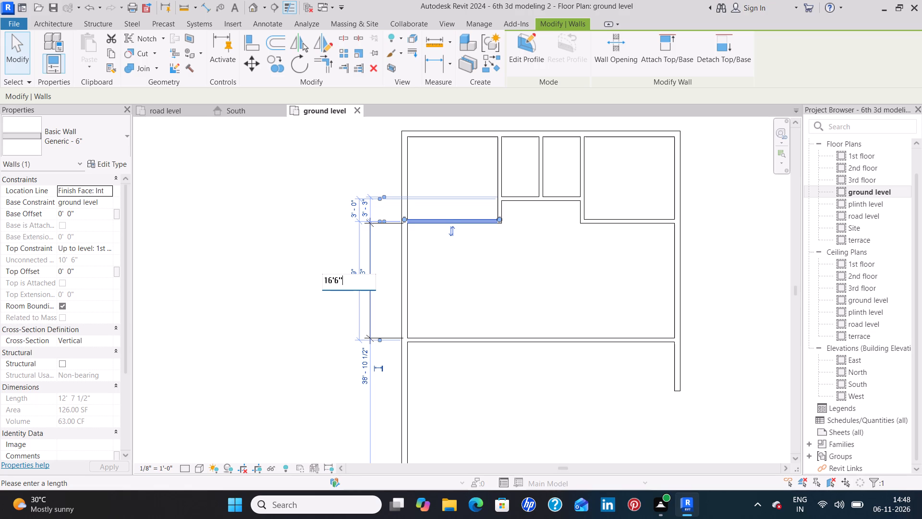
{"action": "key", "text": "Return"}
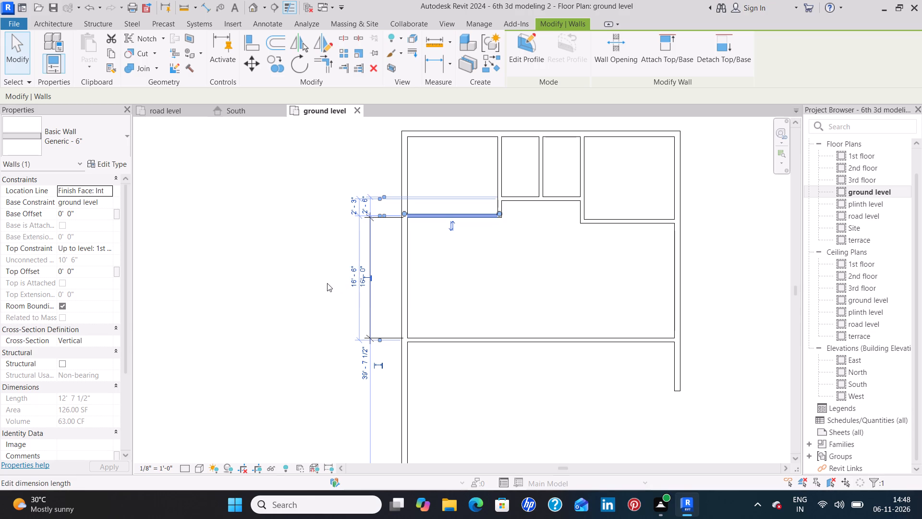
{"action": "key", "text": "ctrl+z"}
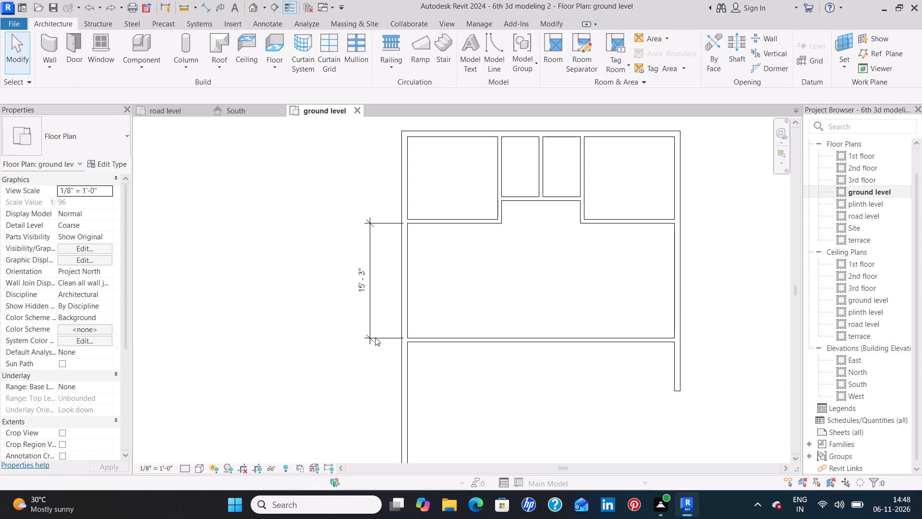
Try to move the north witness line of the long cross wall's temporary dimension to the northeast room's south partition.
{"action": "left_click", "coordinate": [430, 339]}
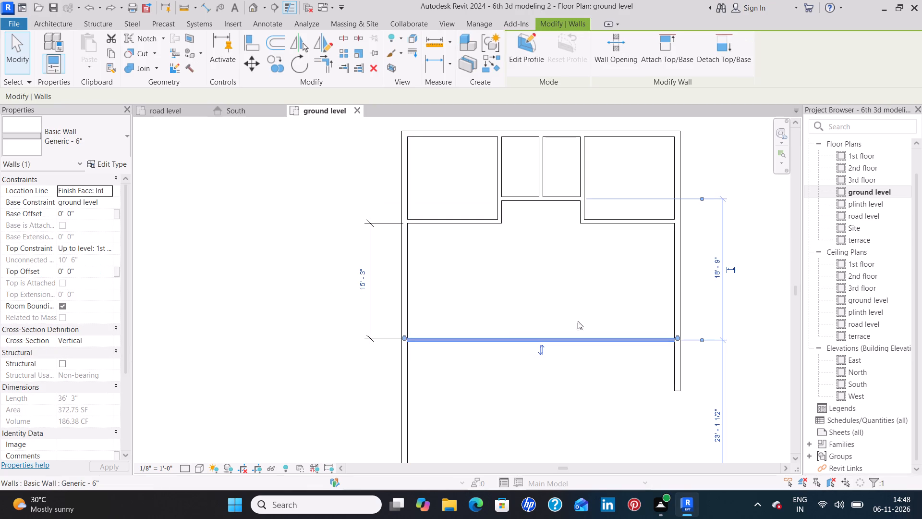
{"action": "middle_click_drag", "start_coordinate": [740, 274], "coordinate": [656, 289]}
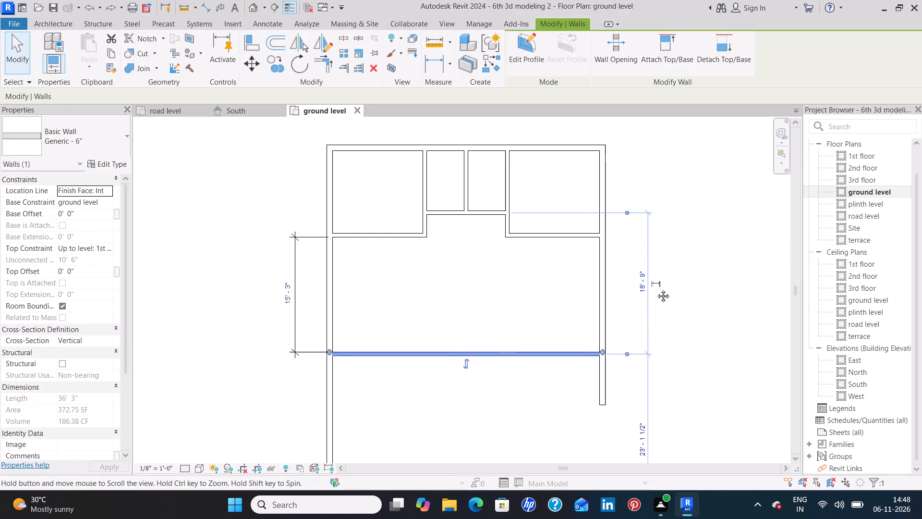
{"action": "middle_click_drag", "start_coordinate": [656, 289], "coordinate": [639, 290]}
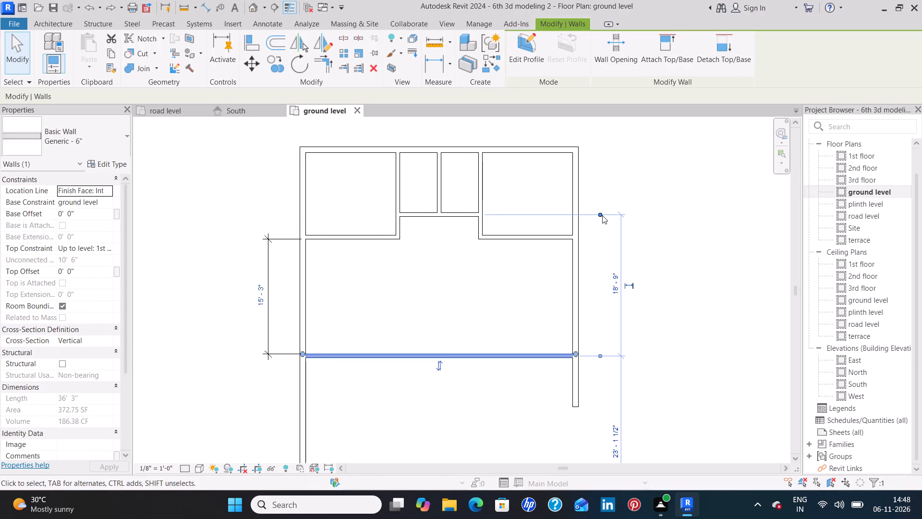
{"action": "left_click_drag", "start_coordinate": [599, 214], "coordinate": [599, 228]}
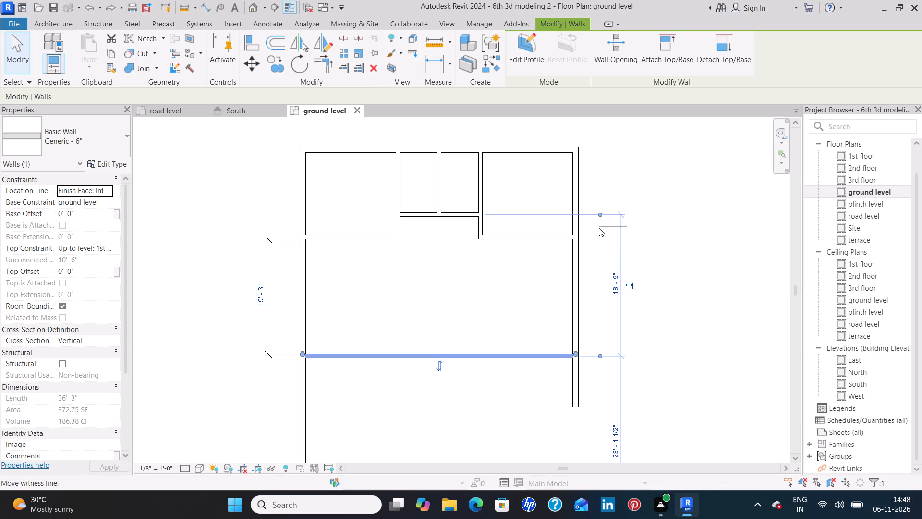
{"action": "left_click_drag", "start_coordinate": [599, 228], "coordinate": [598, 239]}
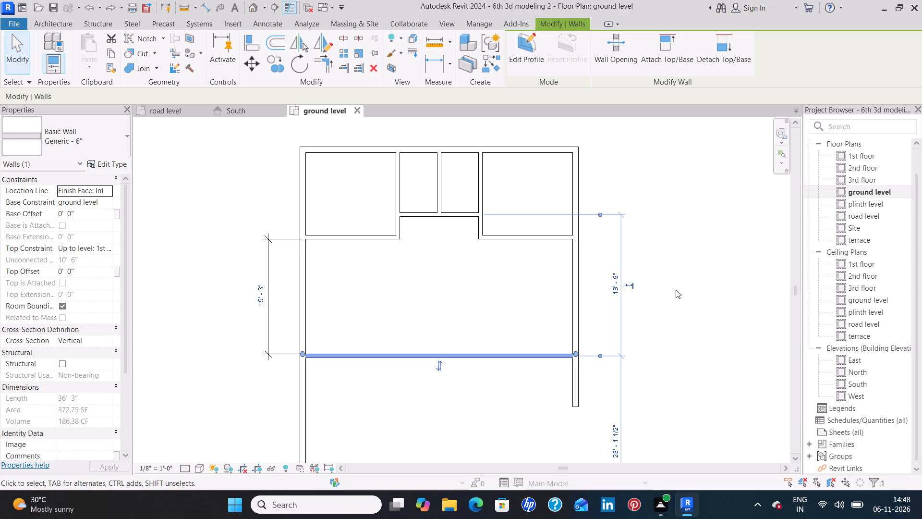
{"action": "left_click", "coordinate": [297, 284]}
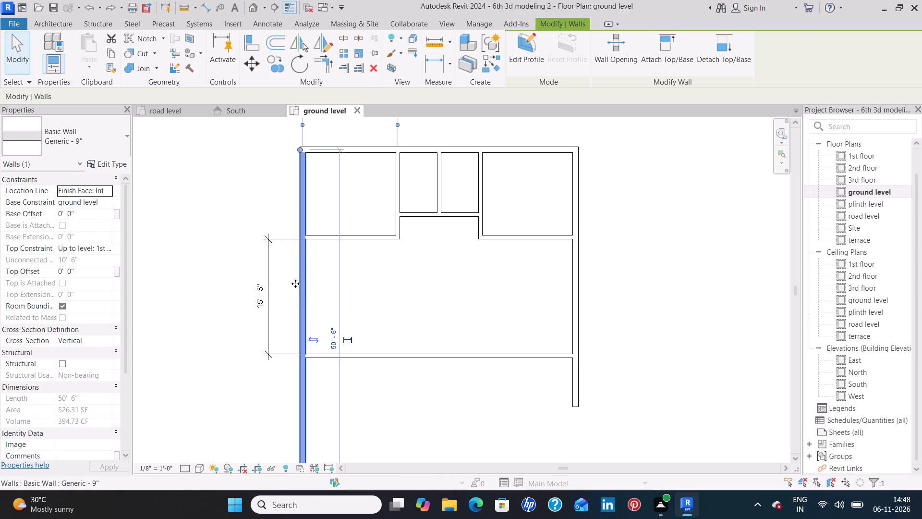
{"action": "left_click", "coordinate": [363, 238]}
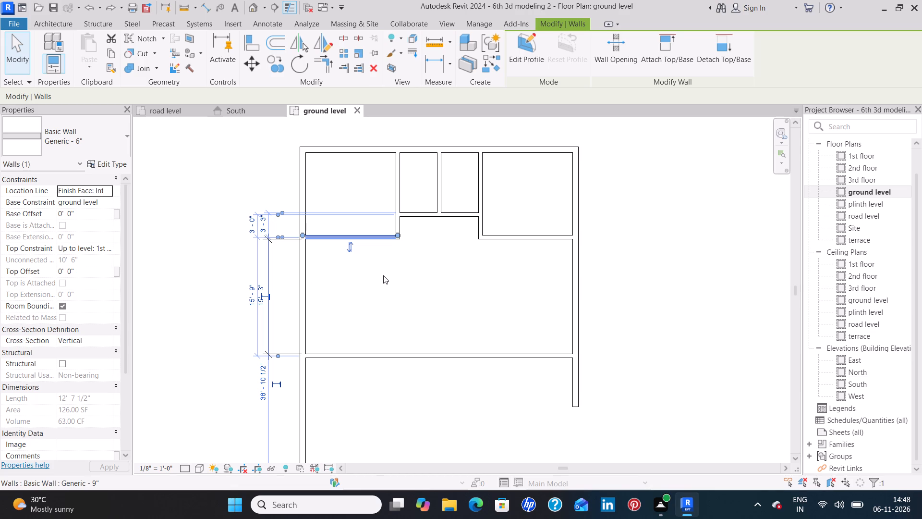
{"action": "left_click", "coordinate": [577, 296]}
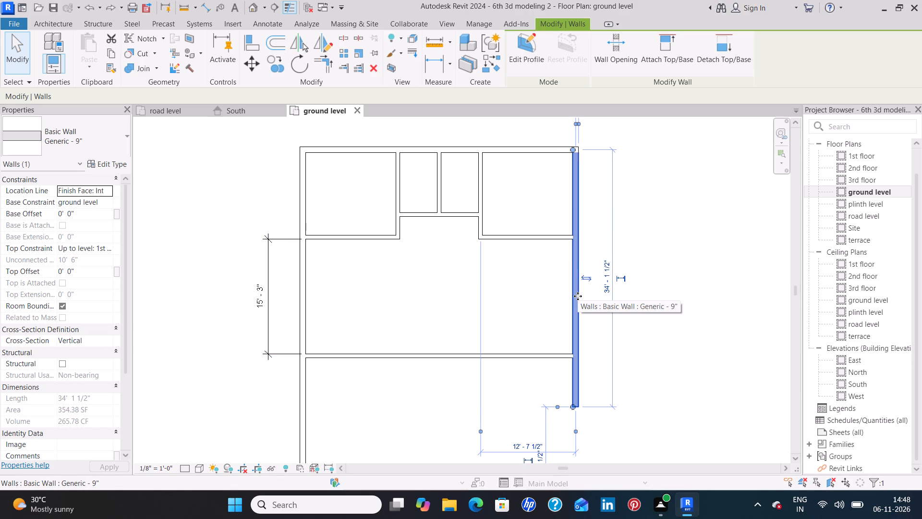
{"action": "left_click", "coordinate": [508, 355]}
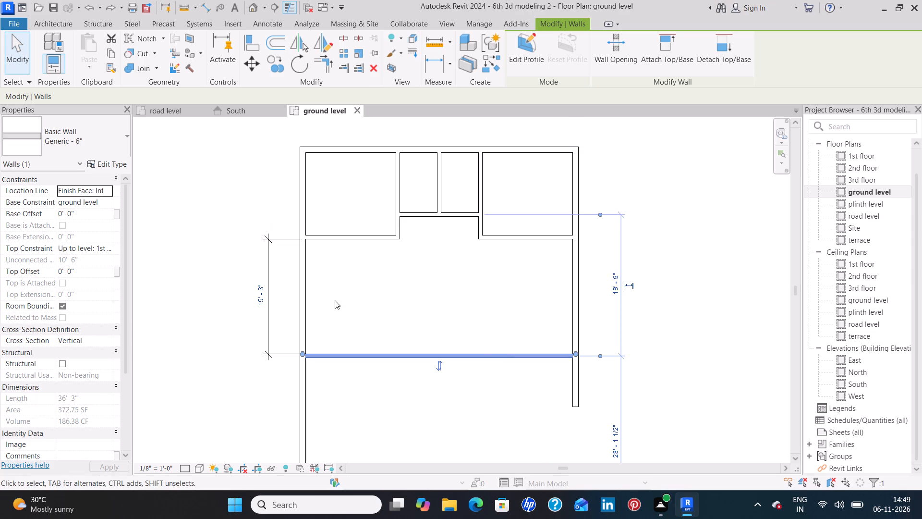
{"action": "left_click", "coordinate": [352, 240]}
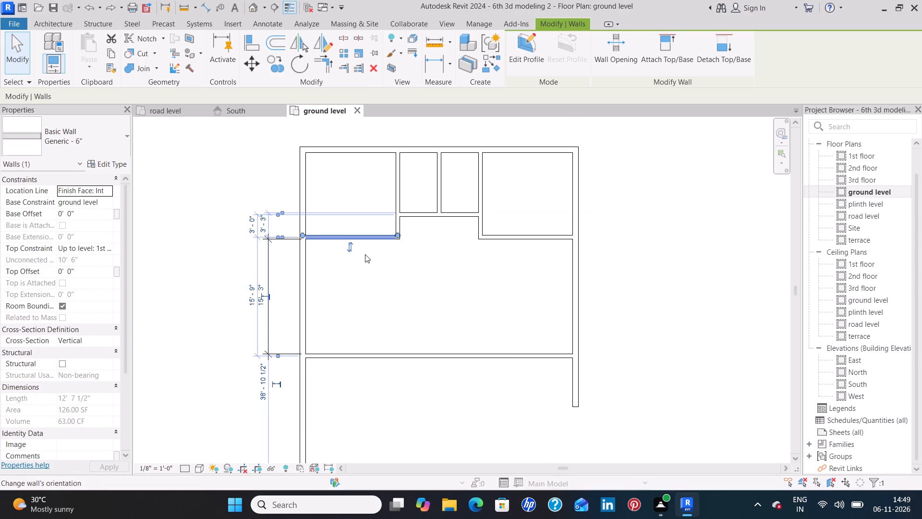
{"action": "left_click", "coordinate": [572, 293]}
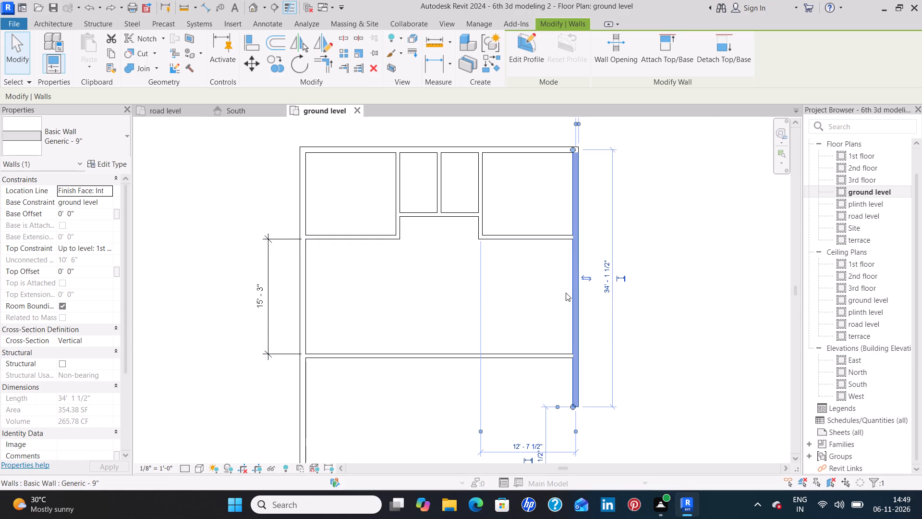
Move the long cross wall south by setting its temporary dimension to the toilets' south partition to 19'6".
{"action": "left_click", "coordinate": [510, 358]}
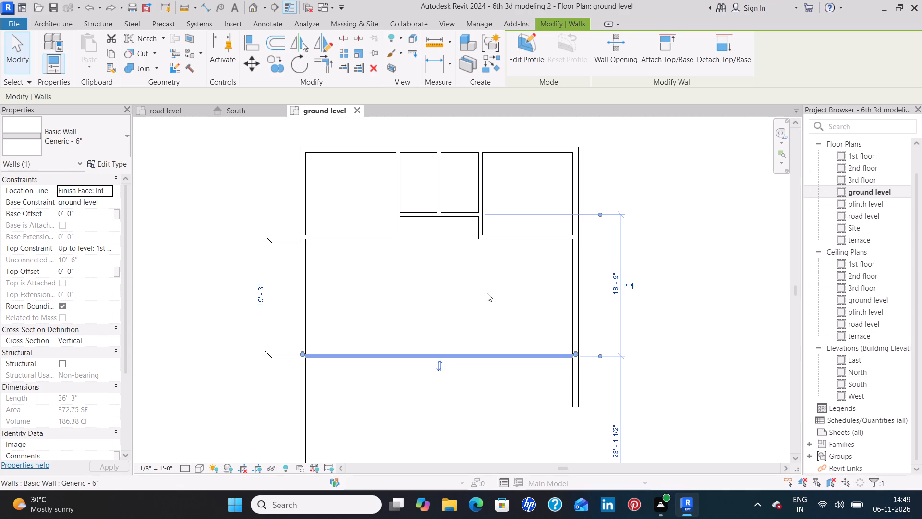
{"action": "left_click", "coordinate": [610, 287]}
{"action": "key", "text": "BackSpace"}
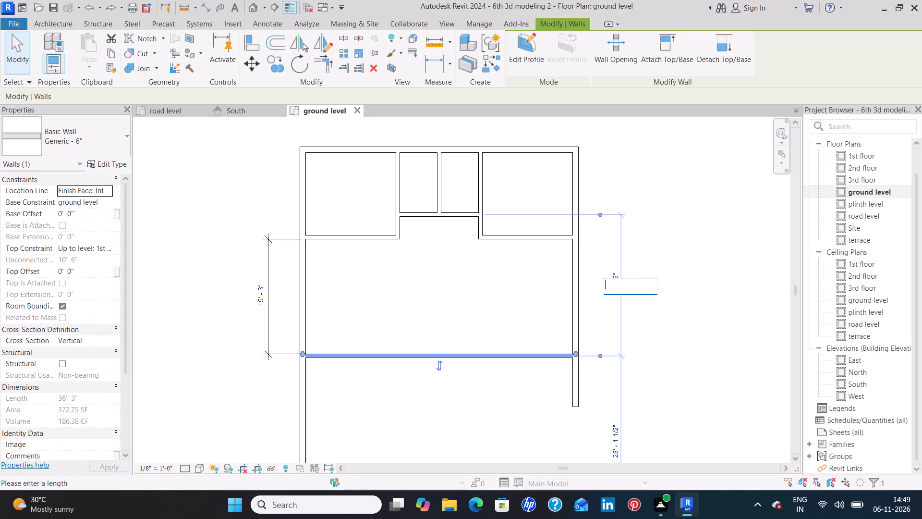
{"action": "key", "text": "1"}
{"action": "key", "text": "9"}
{"action": "type", "text": "'6"}
{"action": "key", "text": "shift+quotedbl"}
{"action": "key", "text": "Return"}
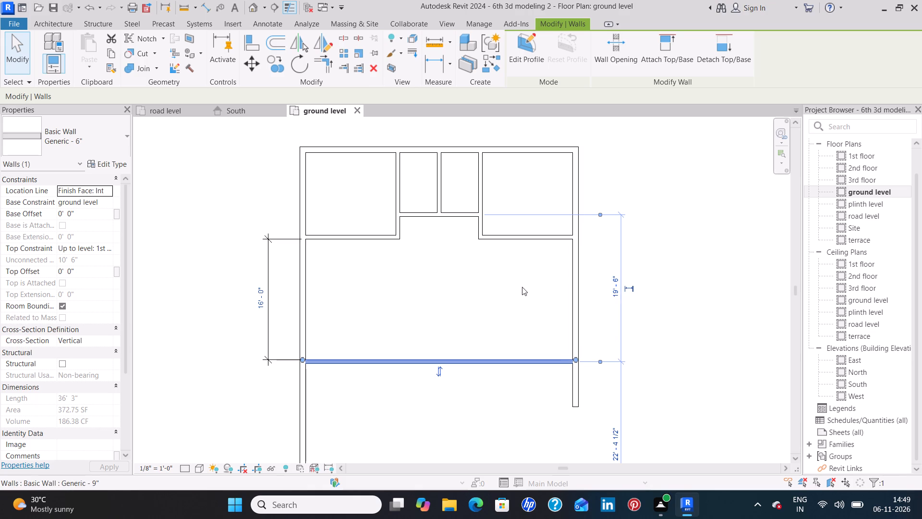
{"action": "left_click", "coordinate": [507, 305]}
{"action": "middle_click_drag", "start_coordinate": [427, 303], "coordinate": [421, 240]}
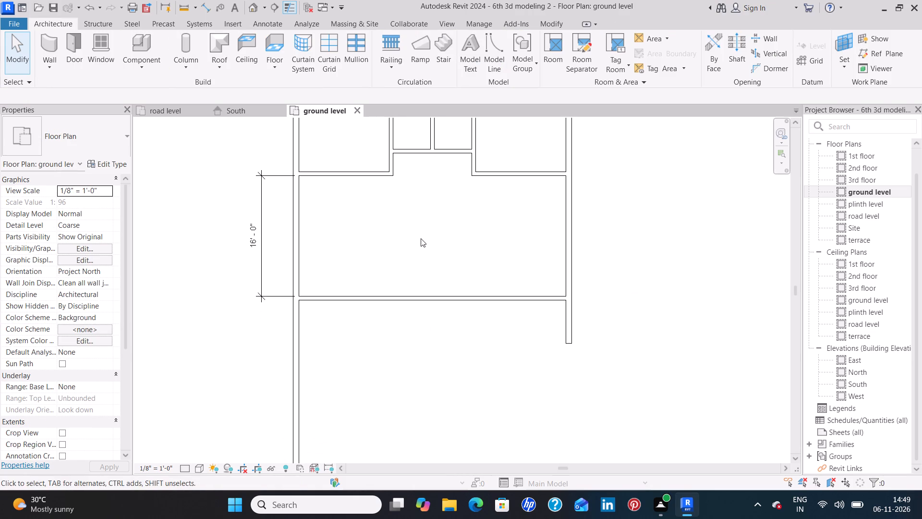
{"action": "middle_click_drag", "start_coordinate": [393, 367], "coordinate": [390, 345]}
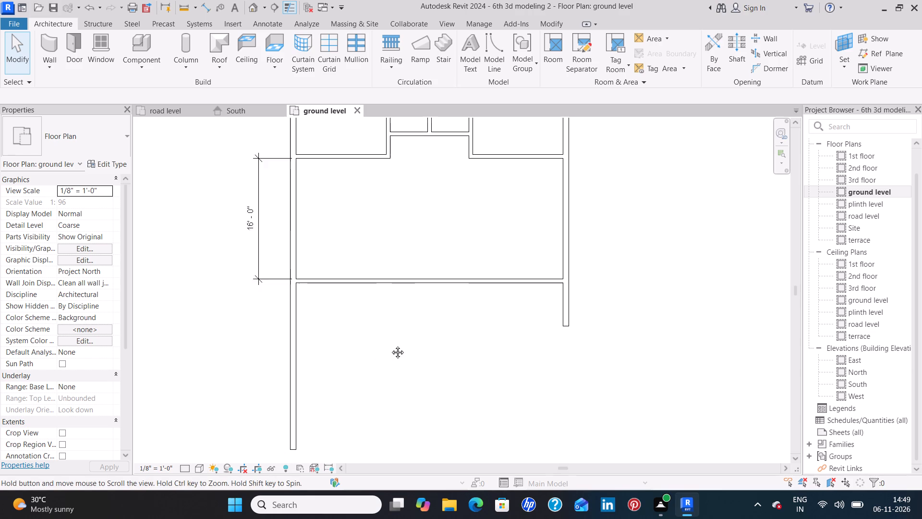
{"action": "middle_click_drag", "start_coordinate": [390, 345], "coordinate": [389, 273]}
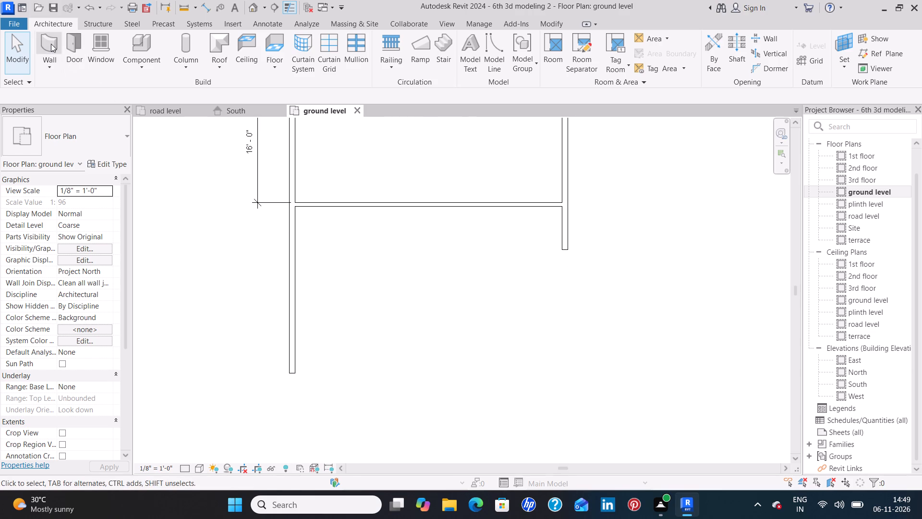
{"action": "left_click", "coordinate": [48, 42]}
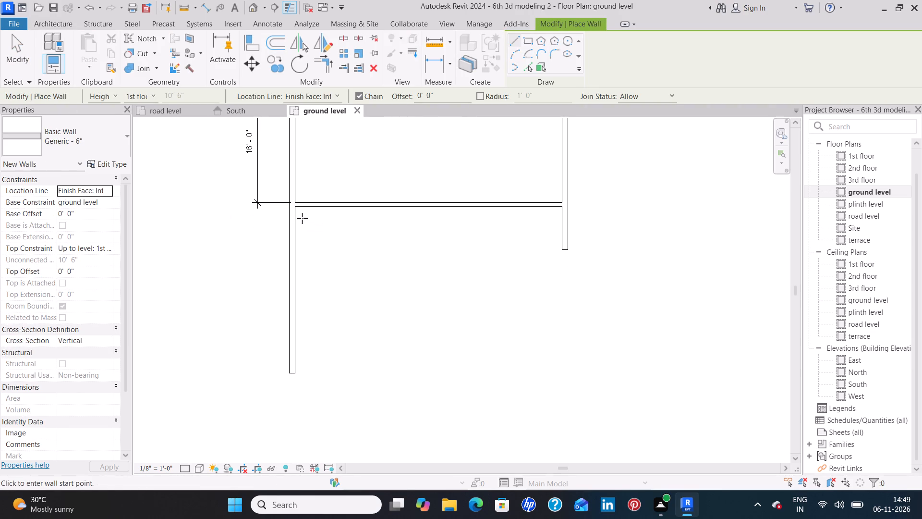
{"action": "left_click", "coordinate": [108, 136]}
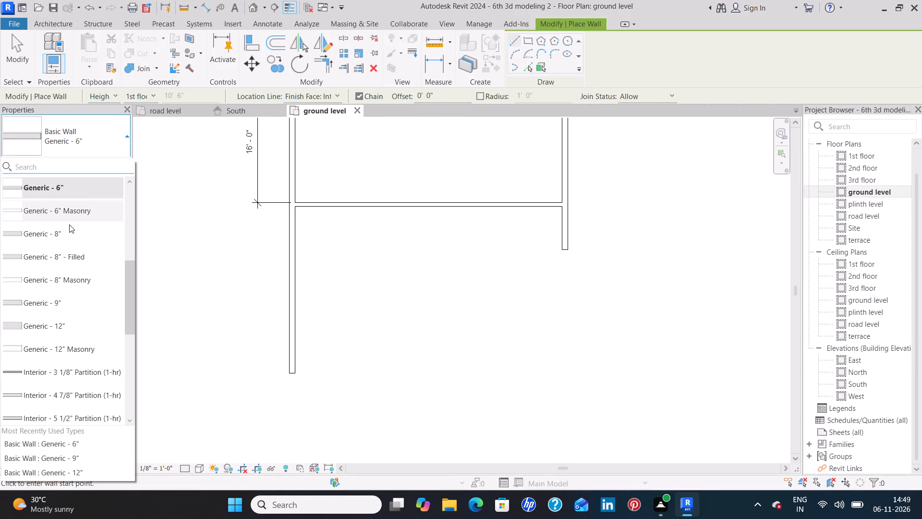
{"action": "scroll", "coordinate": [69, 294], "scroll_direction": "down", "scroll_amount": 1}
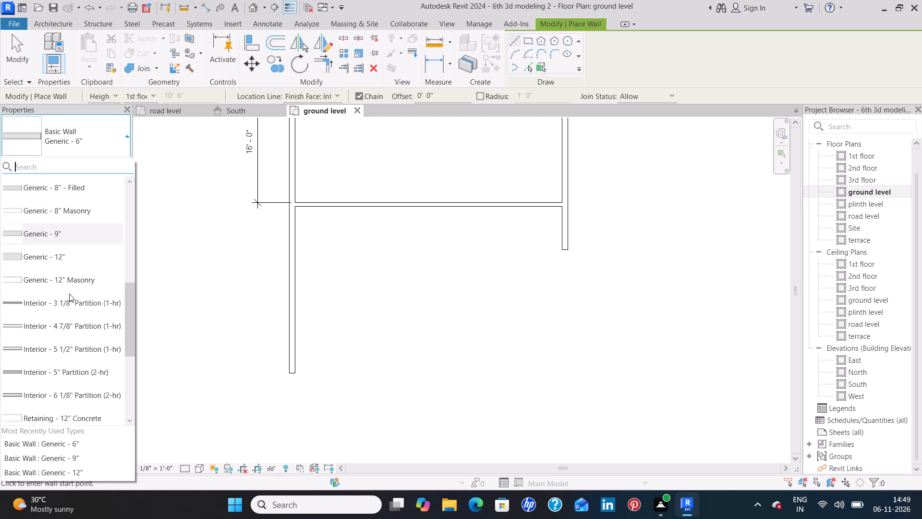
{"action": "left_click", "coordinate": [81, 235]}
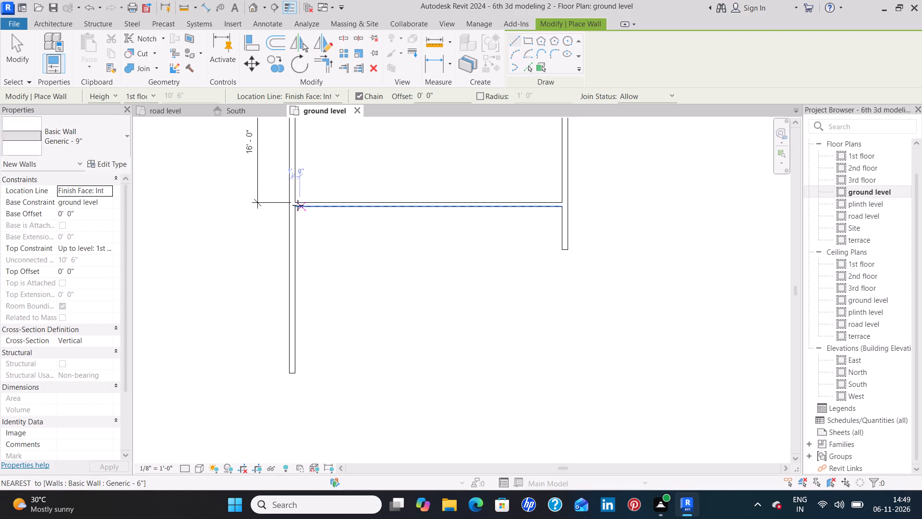
Check the 4 BHK reference floor plan for the layout of the rooms south of the living hall.
{"action": "scroll", "coordinate": [186, 251], "scroll_direction": "down", "scroll_amount": 3}
{"action": "middle_click_drag", "start_coordinate": [183, 253], "coordinate": [431, 308]}
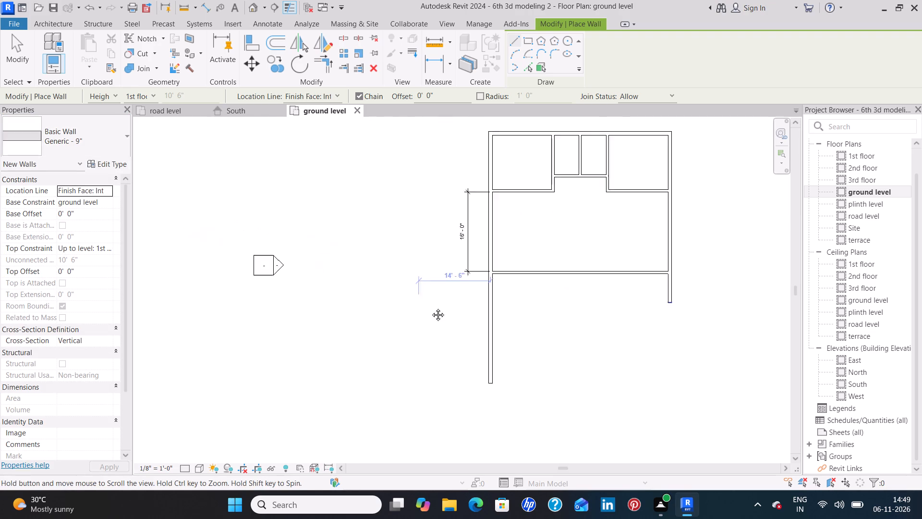
{"action": "middle_click_drag", "start_coordinate": [431, 308], "coordinate": [441, 309]}
{"action": "scroll", "coordinate": [423, 314], "scroll_direction": "down", "scroll_amount": 4}
{"action": "scroll", "coordinate": [384, 334], "scroll_direction": "down", "scroll_amount": 2}
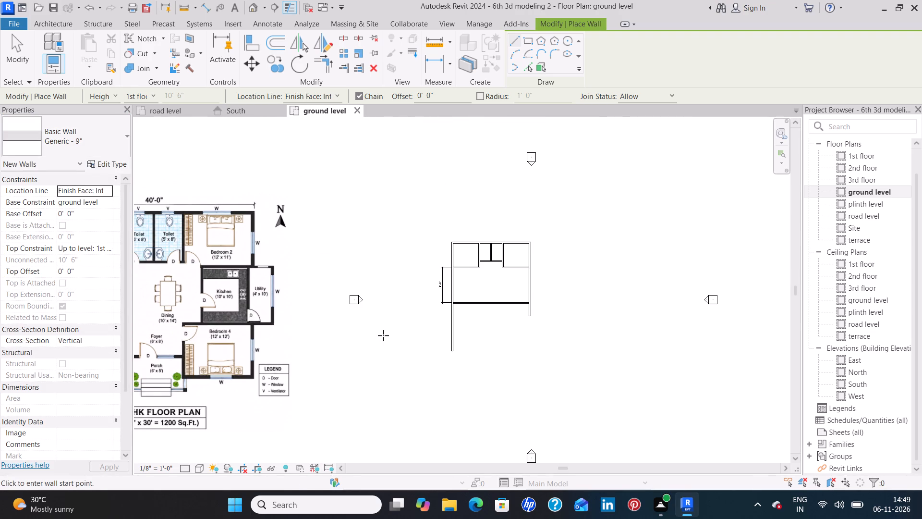
{"action": "middle_click_drag", "start_coordinate": [325, 347], "coordinate": [459, 300]}
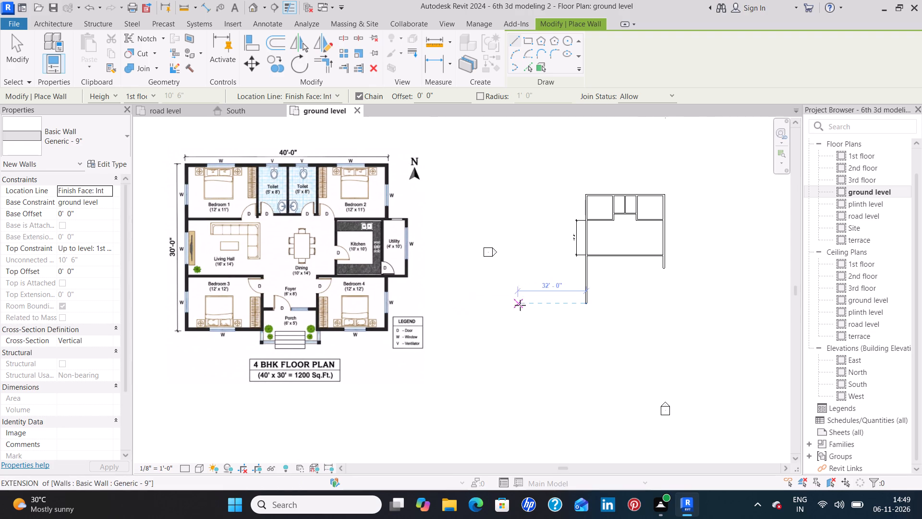
{"action": "scroll", "coordinate": [528, 305], "scroll_direction": "up", "scroll_amount": 9}
{"action": "middle_click_drag", "start_coordinate": [543, 301], "coordinate": [207, 340]}
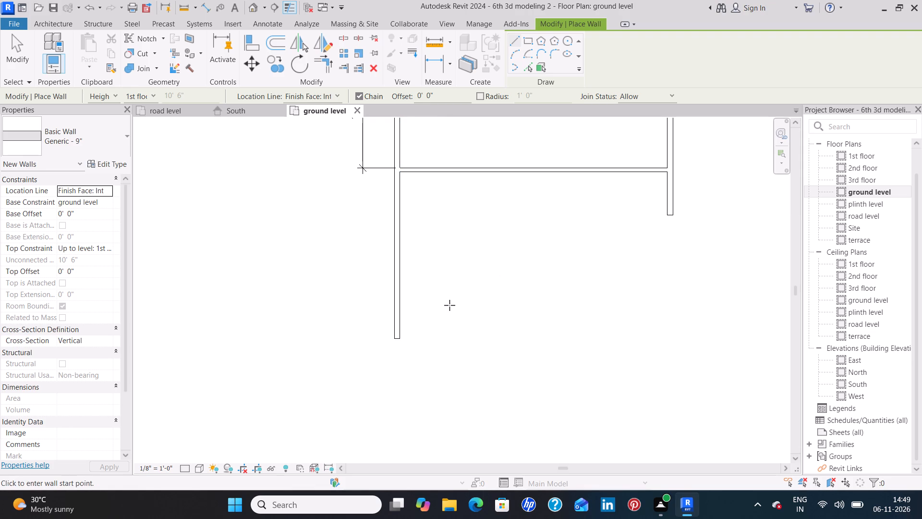
{"action": "key", "text": "Escape"}
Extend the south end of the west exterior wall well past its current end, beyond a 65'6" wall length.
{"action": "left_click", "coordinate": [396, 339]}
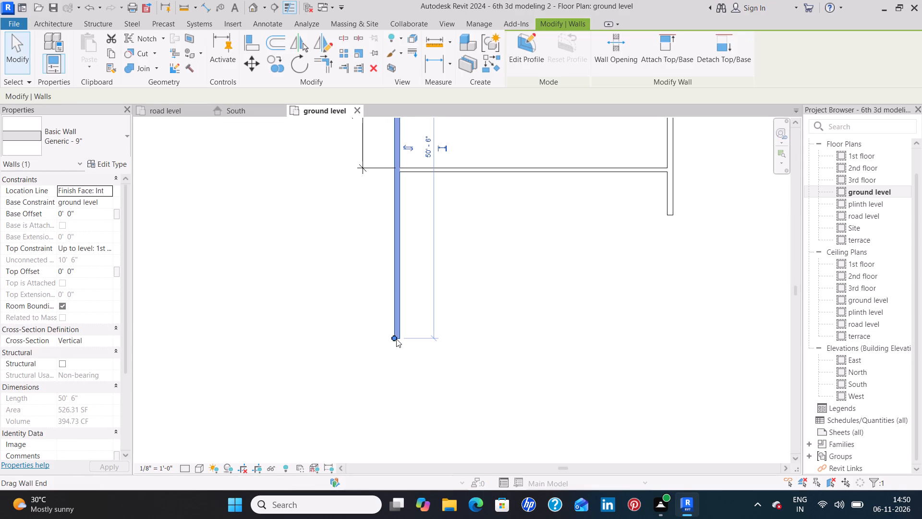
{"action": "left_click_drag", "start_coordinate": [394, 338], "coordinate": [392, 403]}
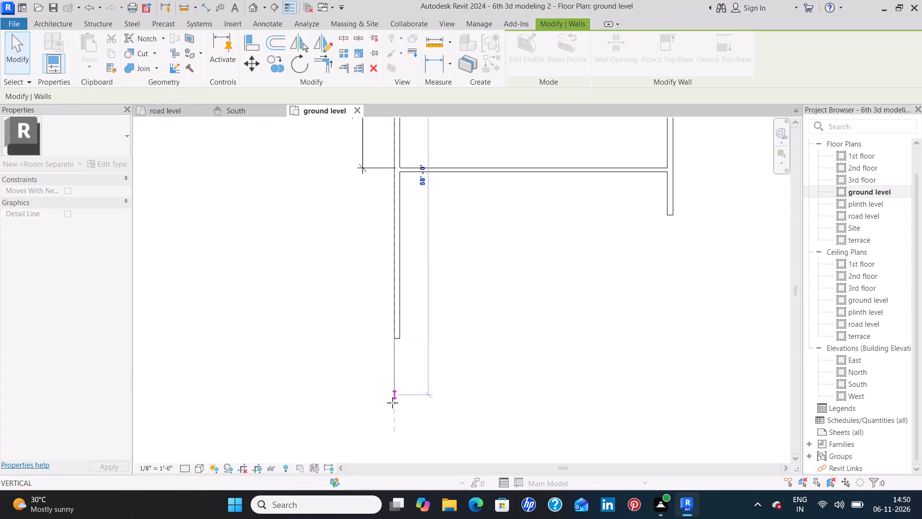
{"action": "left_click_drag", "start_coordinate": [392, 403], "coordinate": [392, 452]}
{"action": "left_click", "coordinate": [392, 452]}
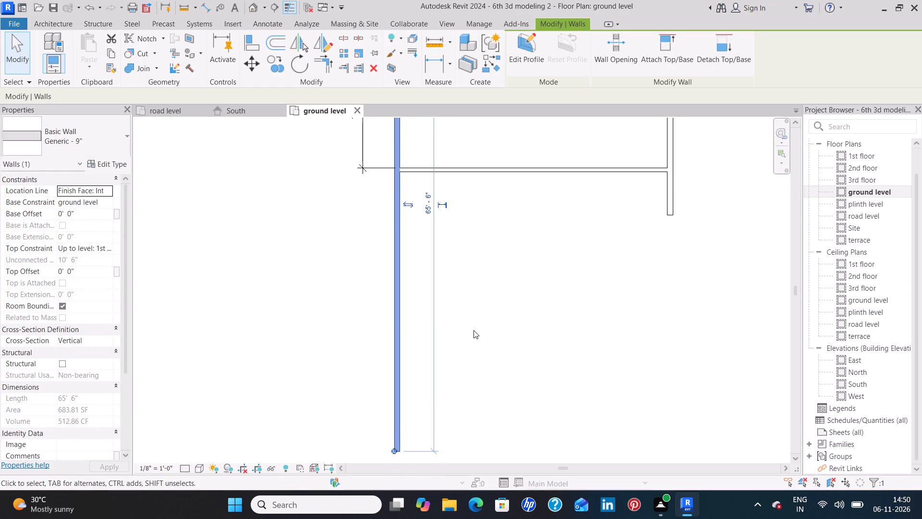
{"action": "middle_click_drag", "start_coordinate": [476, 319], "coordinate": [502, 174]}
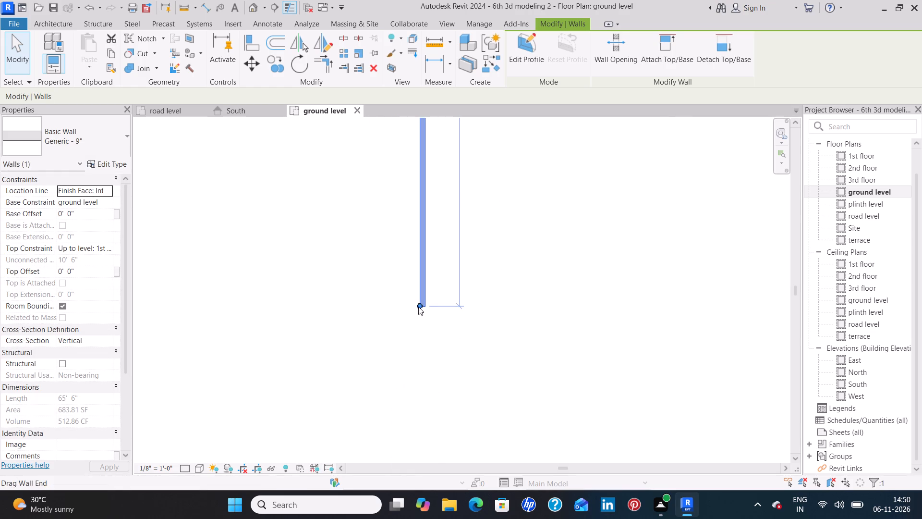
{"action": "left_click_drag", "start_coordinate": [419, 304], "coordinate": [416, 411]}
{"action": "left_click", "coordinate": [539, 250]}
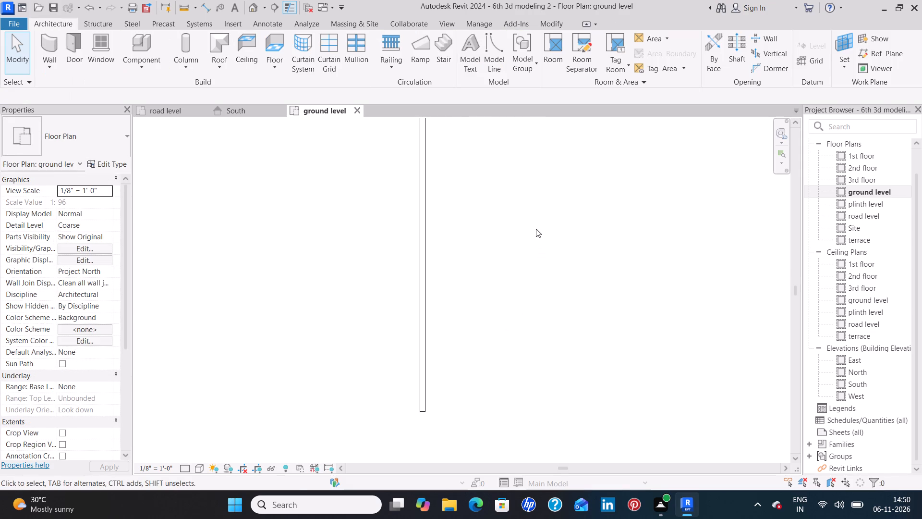
Draw a Generic - 9" wall about 36'4" long eastward from the west wall, about 13'3" south of the long cross wall.
{"action": "middle_click_drag", "start_coordinate": [533, 234], "coordinate": [506, 427]}
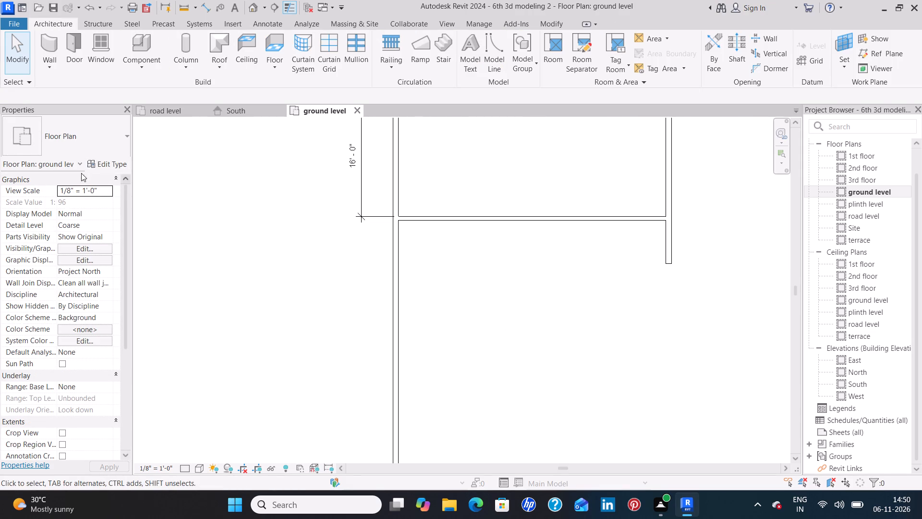
{"action": "left_click", "coordinate": [48, 43]}
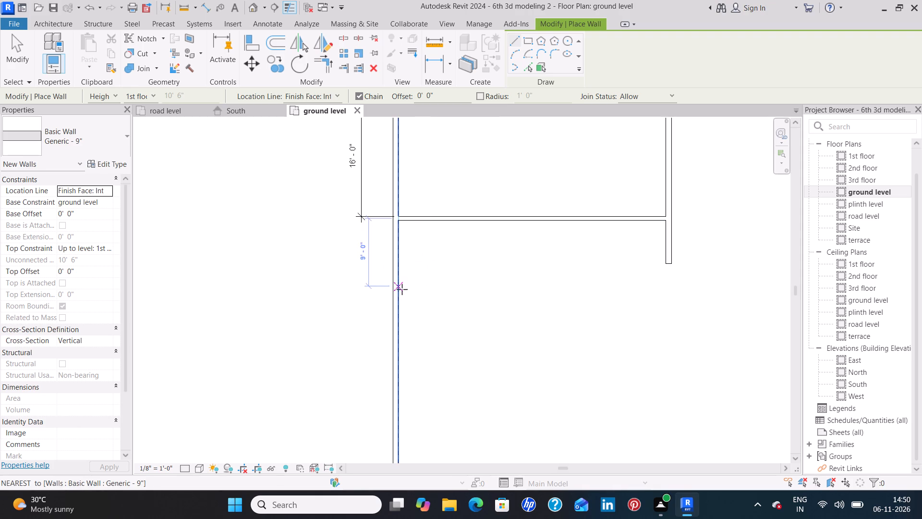
{"action": "left_click", "coordinate": [400, 320]}
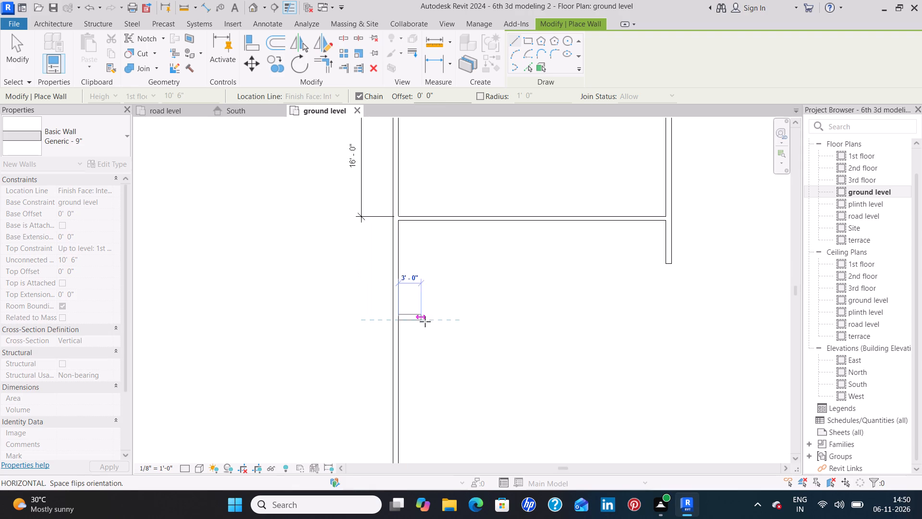
{"action": "key", "text": "space"}
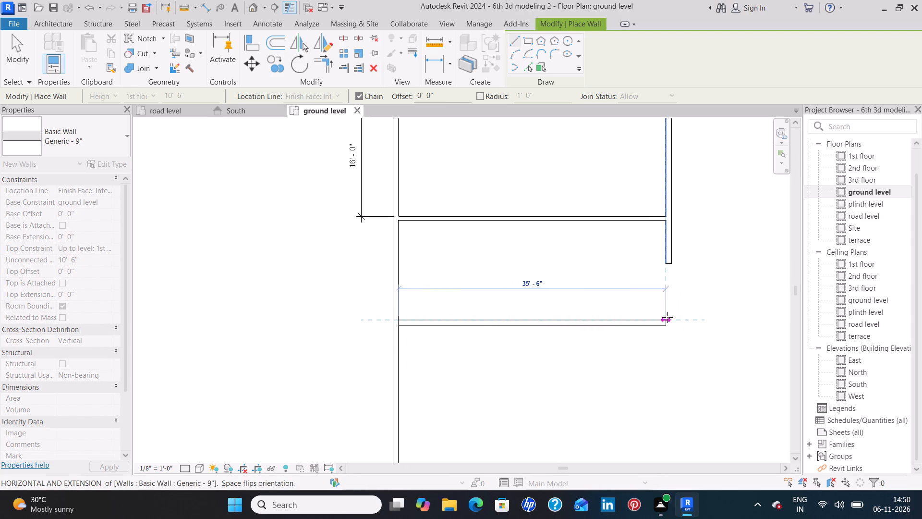
{"action": "left_click", "coordinate": [671, 318]}
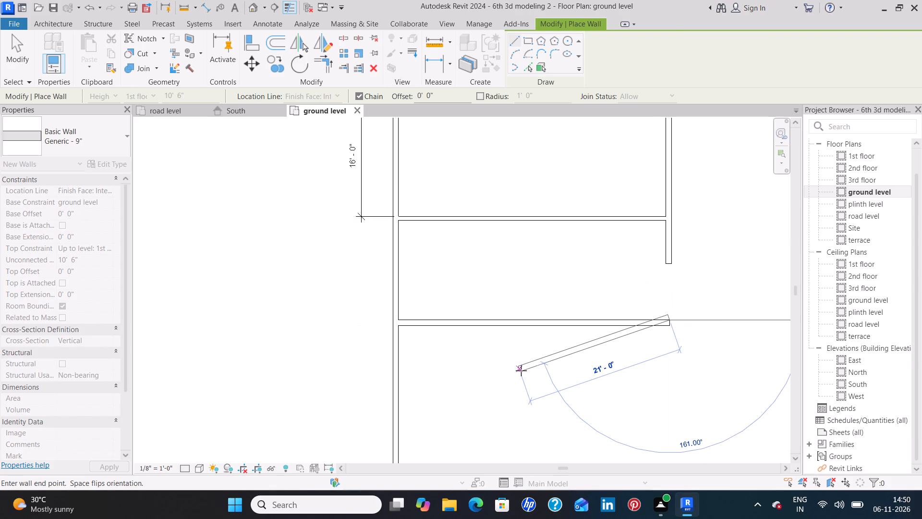
{"action": "key", "text": "Escape"}
{"action": "key", "text": "Escape"}
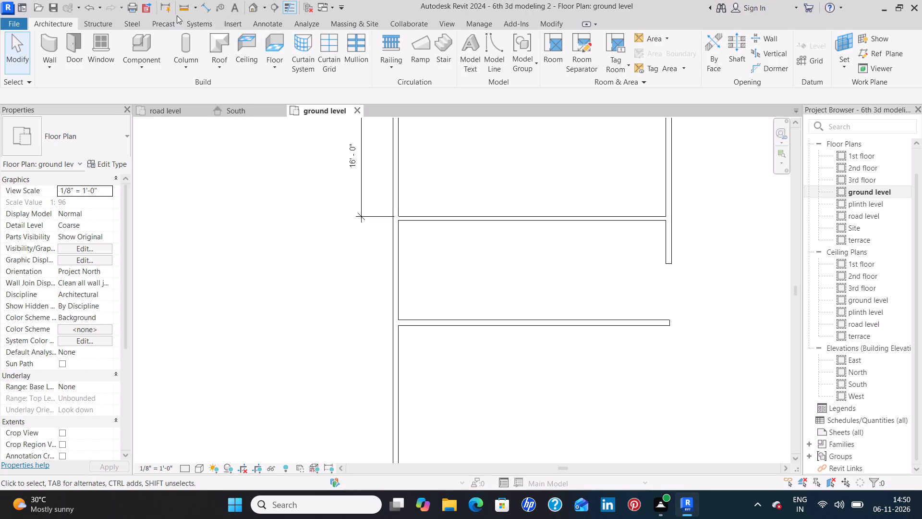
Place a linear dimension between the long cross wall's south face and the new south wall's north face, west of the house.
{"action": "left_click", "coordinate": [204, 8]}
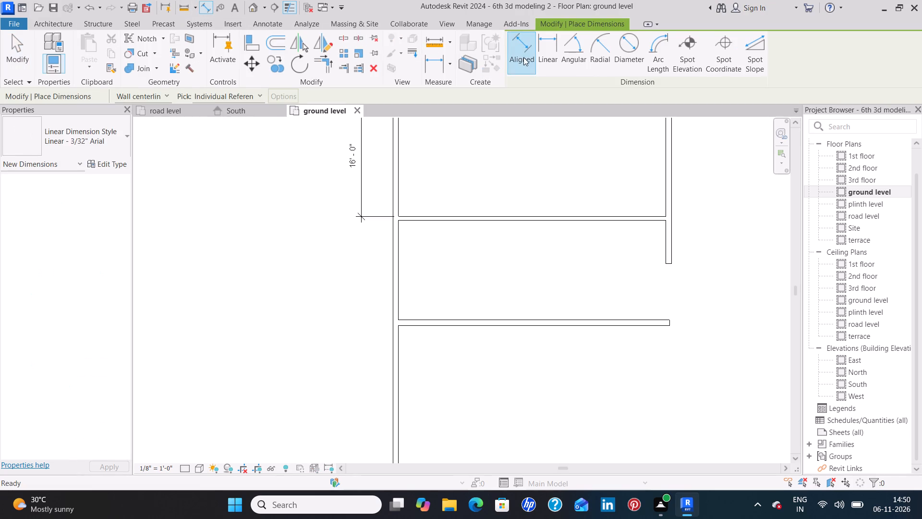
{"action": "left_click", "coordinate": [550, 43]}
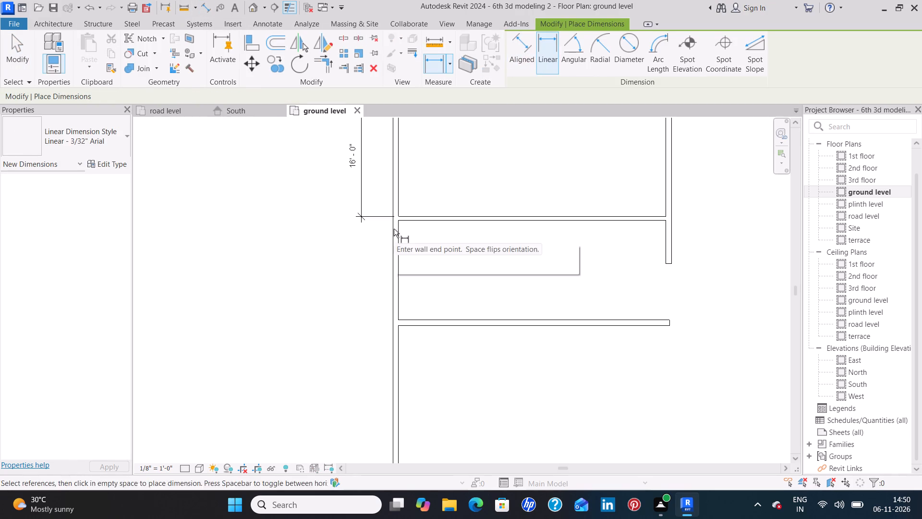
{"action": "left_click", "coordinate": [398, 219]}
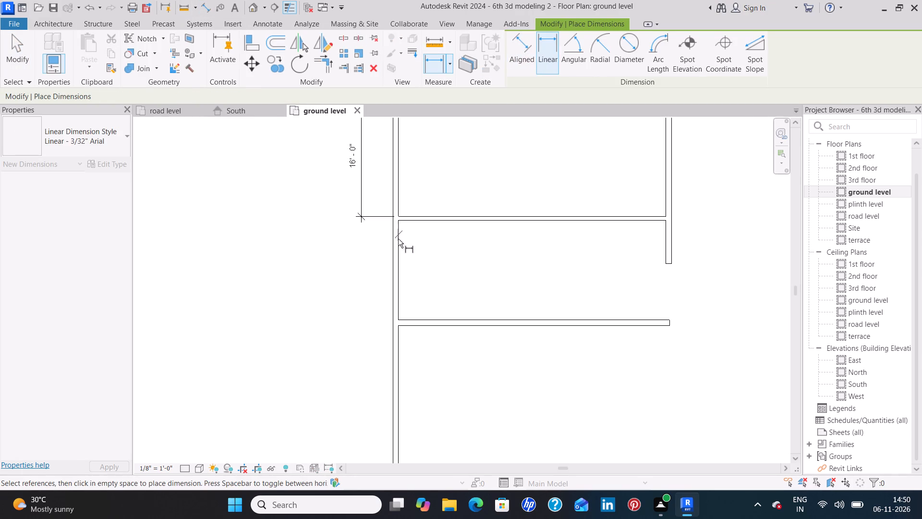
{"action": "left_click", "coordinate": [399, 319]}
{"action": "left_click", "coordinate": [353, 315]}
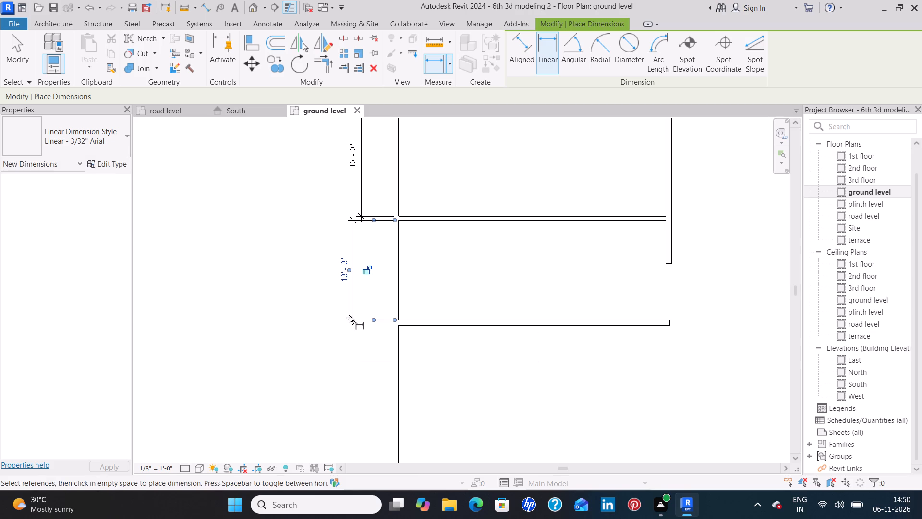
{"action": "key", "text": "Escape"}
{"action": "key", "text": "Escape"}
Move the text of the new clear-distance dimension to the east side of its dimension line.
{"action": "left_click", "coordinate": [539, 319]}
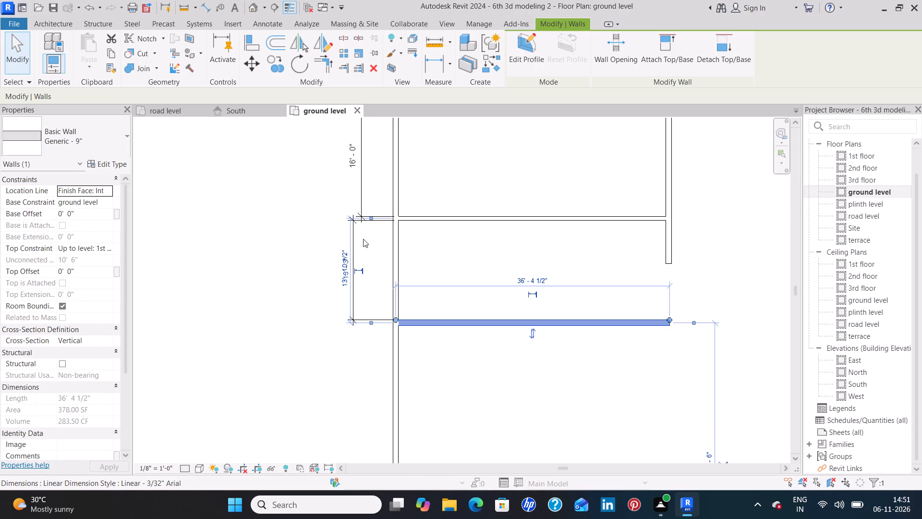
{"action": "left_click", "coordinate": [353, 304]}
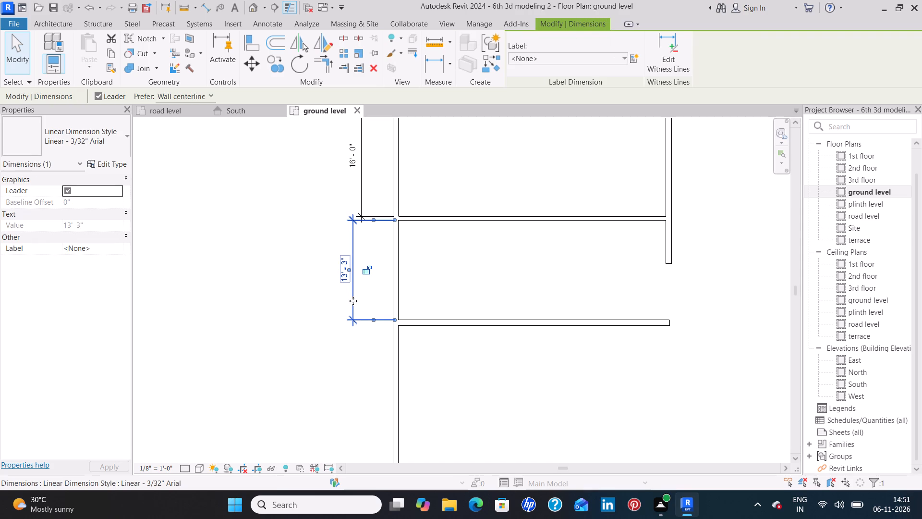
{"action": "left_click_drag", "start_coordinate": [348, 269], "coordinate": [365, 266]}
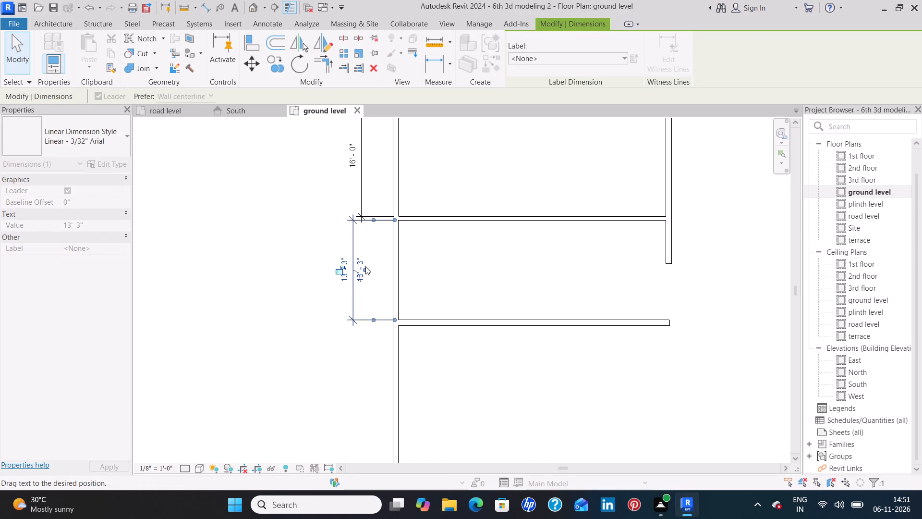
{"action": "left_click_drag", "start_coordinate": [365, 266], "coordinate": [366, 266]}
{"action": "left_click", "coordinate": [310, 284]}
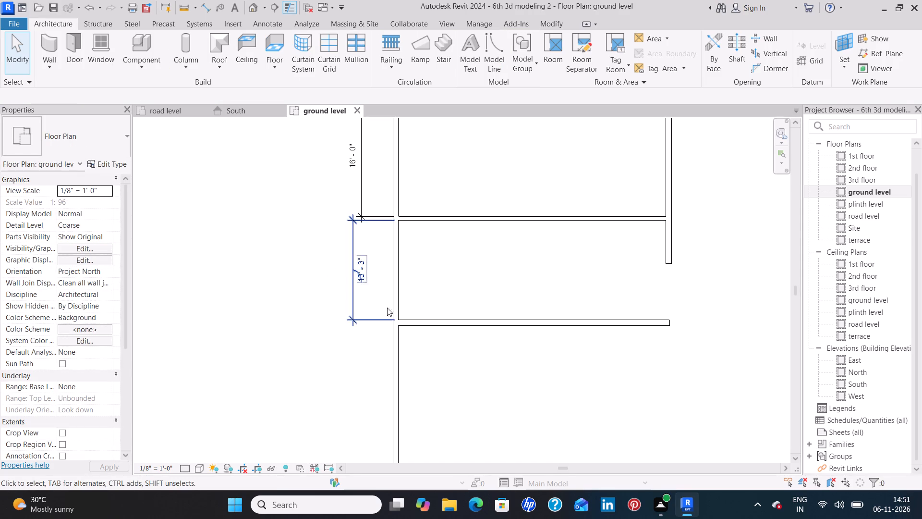
Move the south wall north by setting its temporary dimension to the long cross wall to 12'7.5".
{"action": "left_click", "coordinate": [435, 322]}
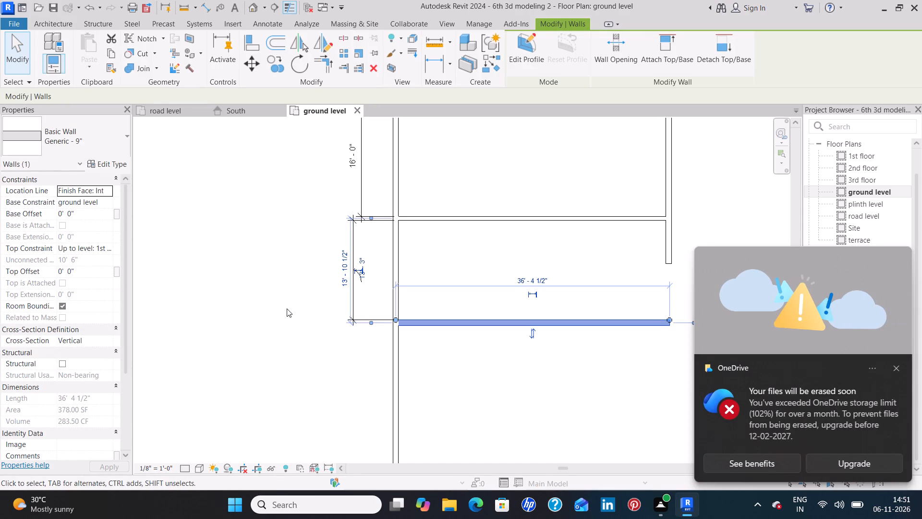
{"action": "left_click", "coordinate": [896, 367]}
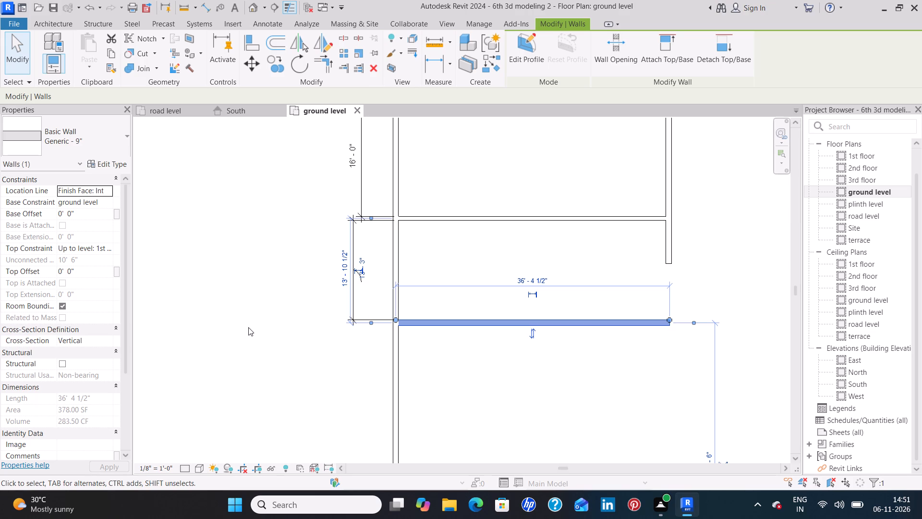
{"action": "left_click", "coordinate": [347, 283]}
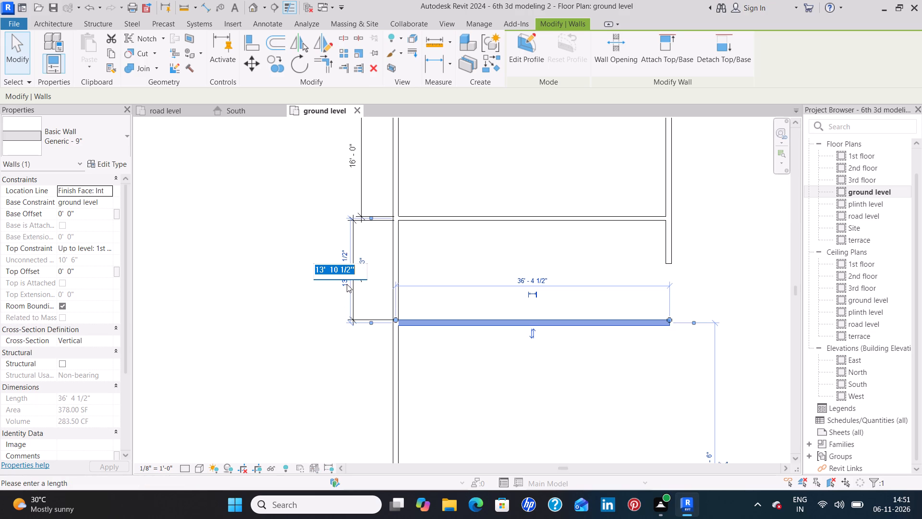
{"action": "key", "text": "BackSpace"}
{"action": "type", "text": "12'"}
{"action": "type", "text": "7.5"}
{"action": "key", "text": "shift+quotedbl"}
{"action": "key", "text": "Return"}
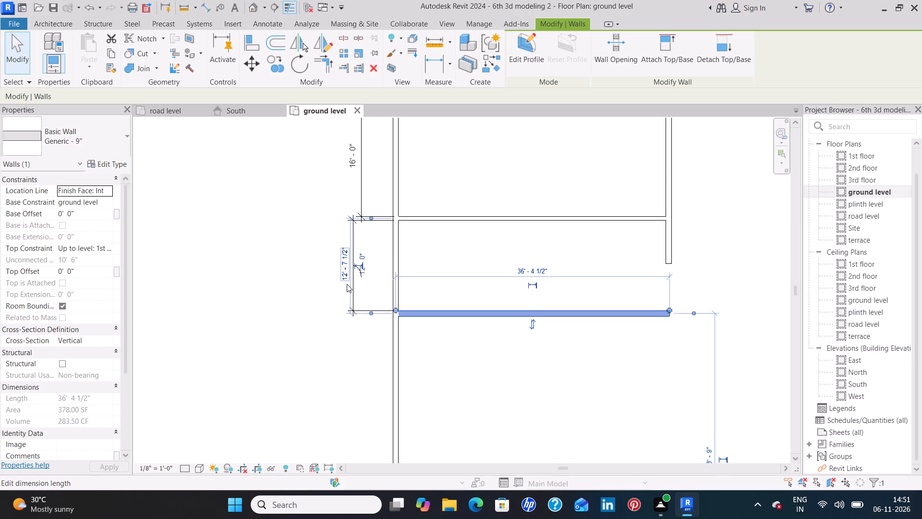
{"action": "left_click", "coordinate": [303, 277]}
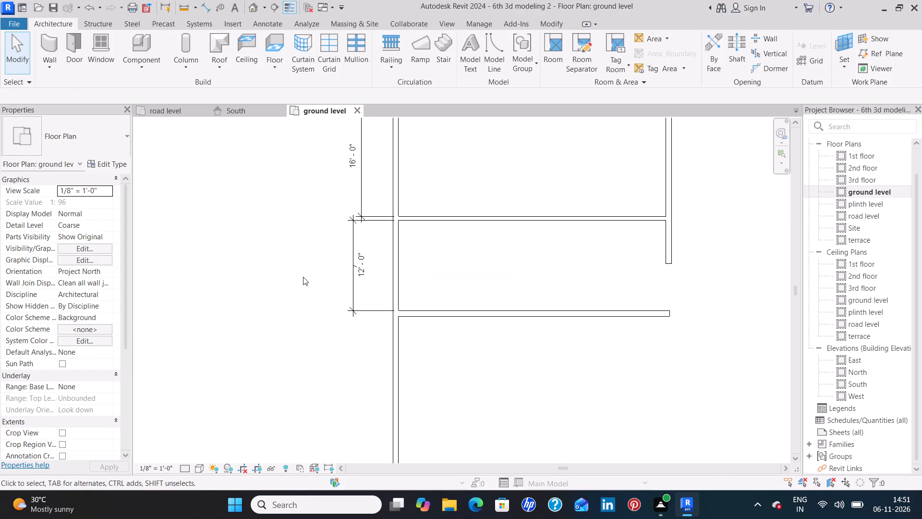
Delete the 12'0" and 16'0" linear dimensions beside the west wall.
{"action": "left_click", "coordinate": [355, 266]}
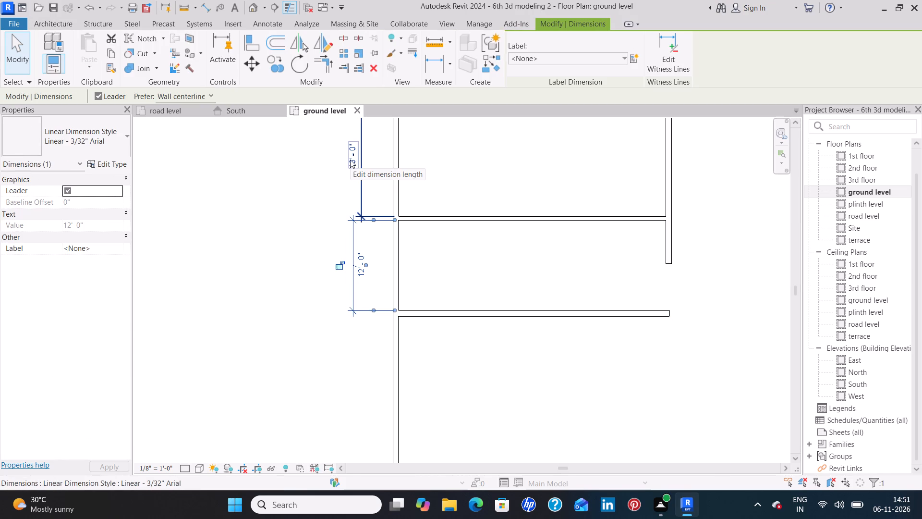
{"action": "key", "text": "Delete"}
{"action": "left_click", "coordinate": [351, 165]}
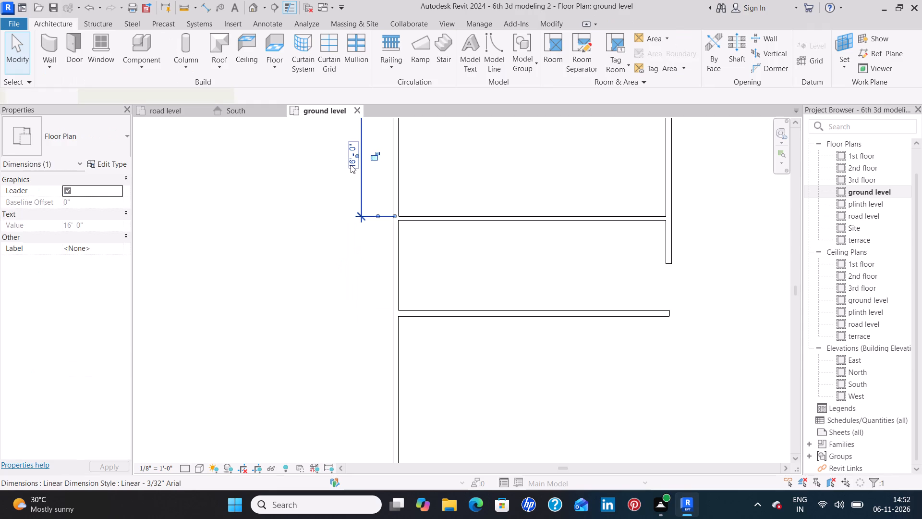
{"action": "key", "text": "Delete"}
Extend the east exterior wall south to meet the south wall's east end and close the corner.
{"action": "scroll", "coordinate": [601, 281], "scroll_direction": "down", "scroll_amount": 1}
{"action": "middle_click_drag", "start_coordinate": [592, 275], "coordinate": [423, 336]}
{"action": "left_click", "coordinate": [492, 324]}
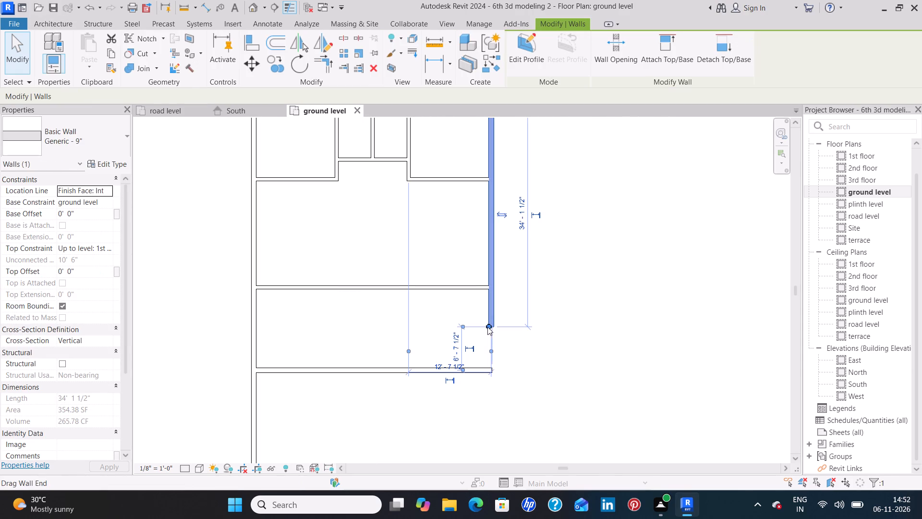
{"action": "left_click_drag", "start_coordinate": [487, 327], "coordinate": [495, 373]}
{"action": "left_click", "coordinate": [535, 359]}
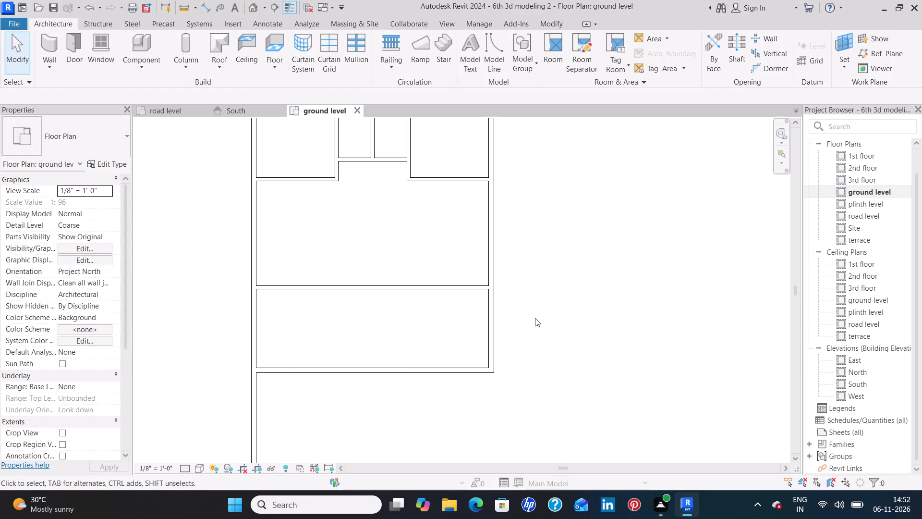
Shorten the west exterior wall by pulling its south end back to the south wall to form the southwest corner.
{"action": "scroll", "coordinate": [535, 313], "scroll_direction": "down", "scroll_amount": 1}
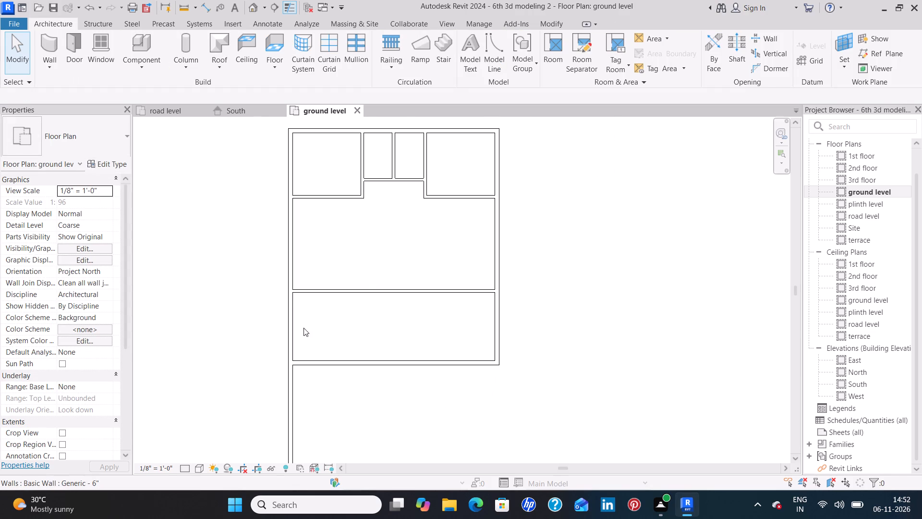
{"action": "middle_click", "coordinate": [370, 327]}
{"action": "scroll", "coordinate": [370, 327], "scroll_direction": "down", "scroll_amount": 1}
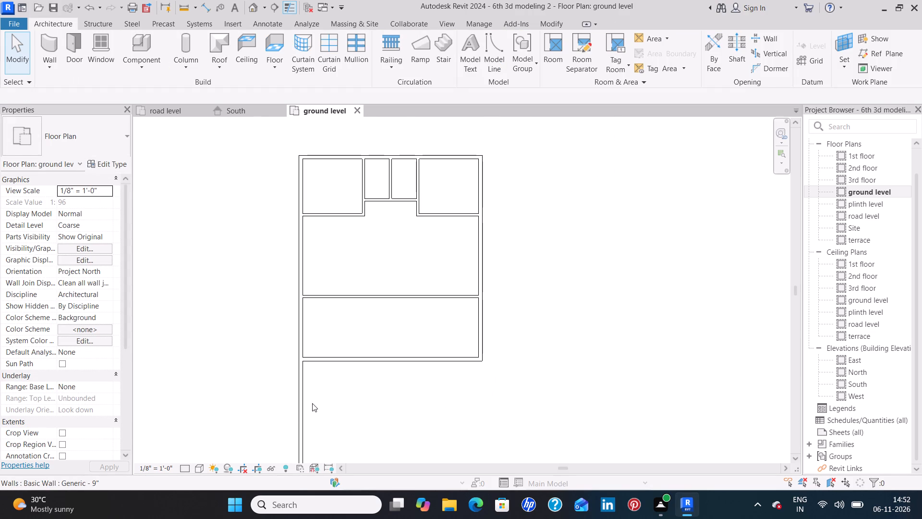
{"action": "middle_click_drag", "start_coordinate": [325, 398], "coordinate": [336, 238]}
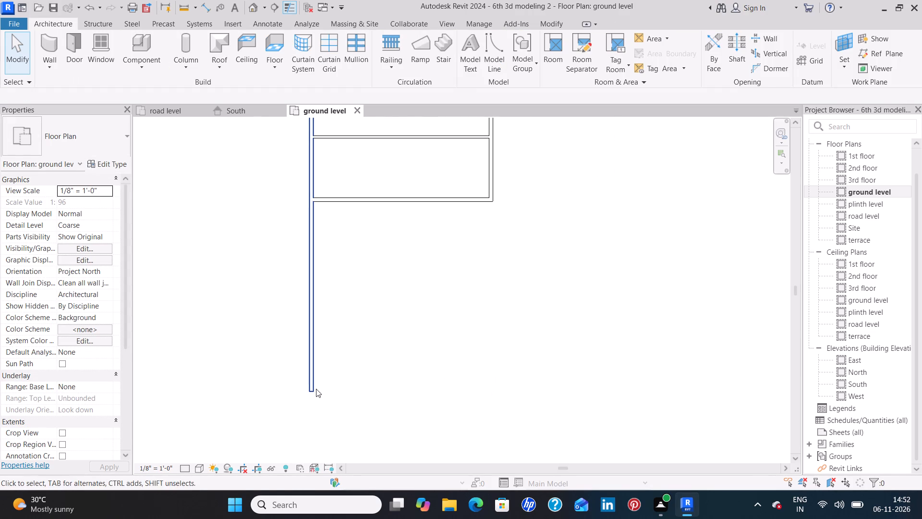
{"action": "left_click", "coordinate": [313, 390]}
{"action": "left_click_drag", "start_coordinate": [309, 392], "coordinate": [308, 321]}
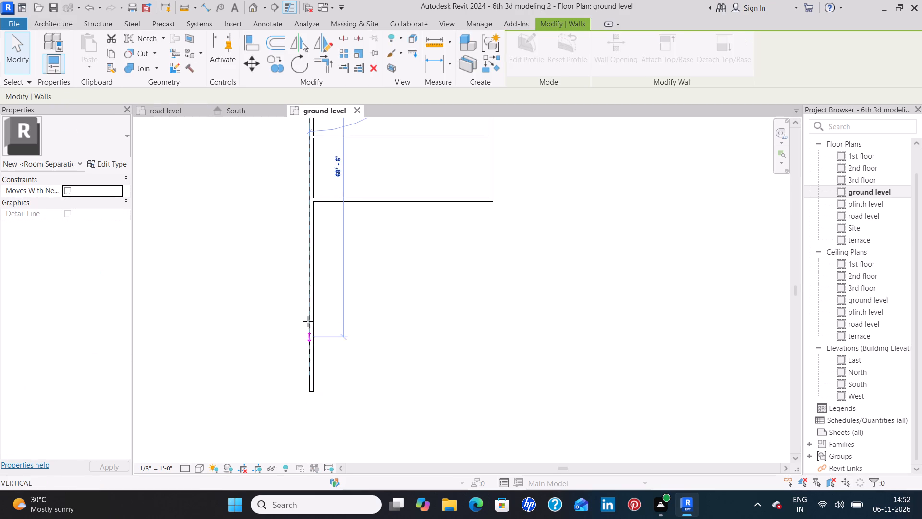
{"action": "left_click_drag", "start_coordinate": [308, 321], "coordinate": [308, 201]}
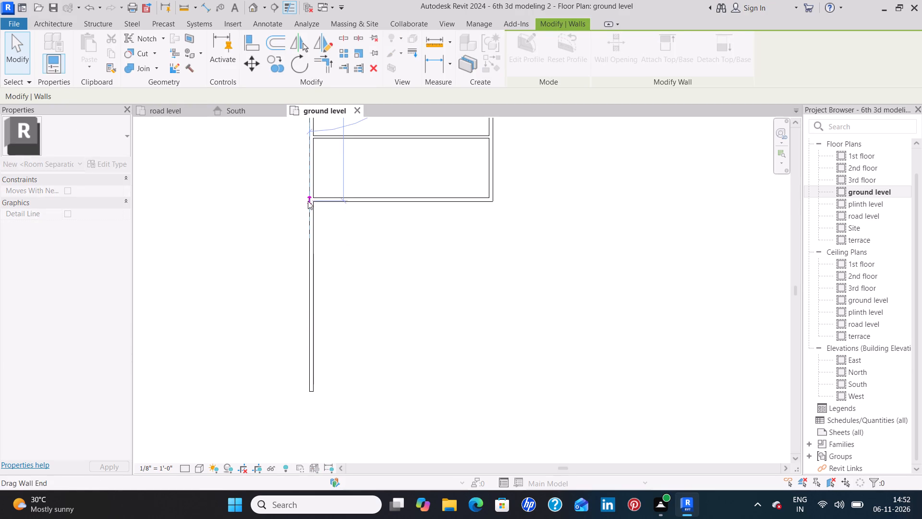
Nudge the west exterior wall south so its end sits flush with the south wall's outer face at the southwest corner.
{"action": "left_click", "coordinate": [393, 259]}
{"action": "middle_click_drag", "start_coordinate": [359, 235], "coordinate": [360, 274]}
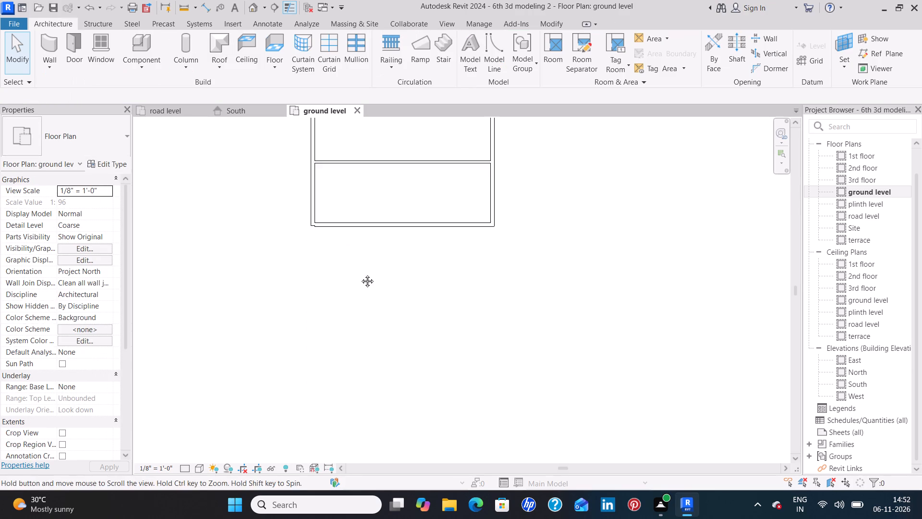
{"action": "middle_click_drag", "start_coordinate": [360, 274], "coordinate": [347, 392]}
{"action": "scroll", "coordinate": [295, 365], "scroll_direction": "up", "scroll_amount": 13}
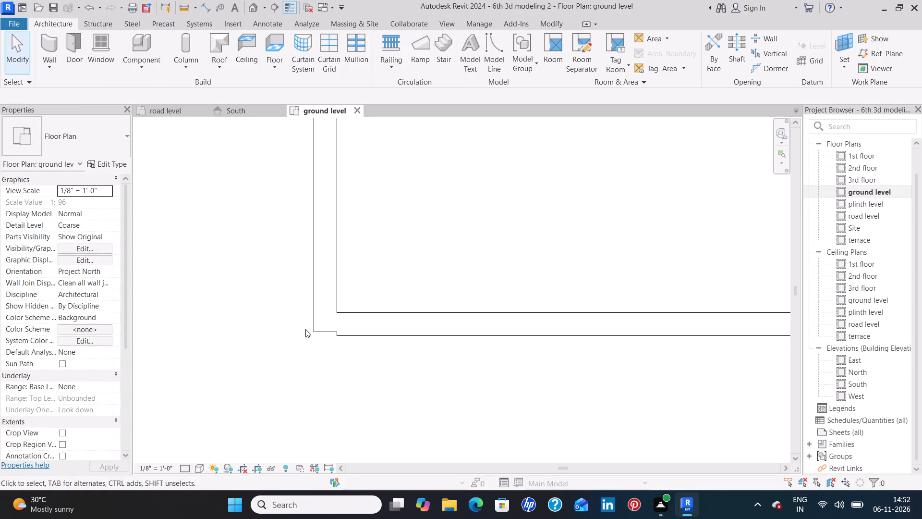
{"action": "left_click", "coordinate": [313, 327]}
{"action": "key", "text": "Down"}
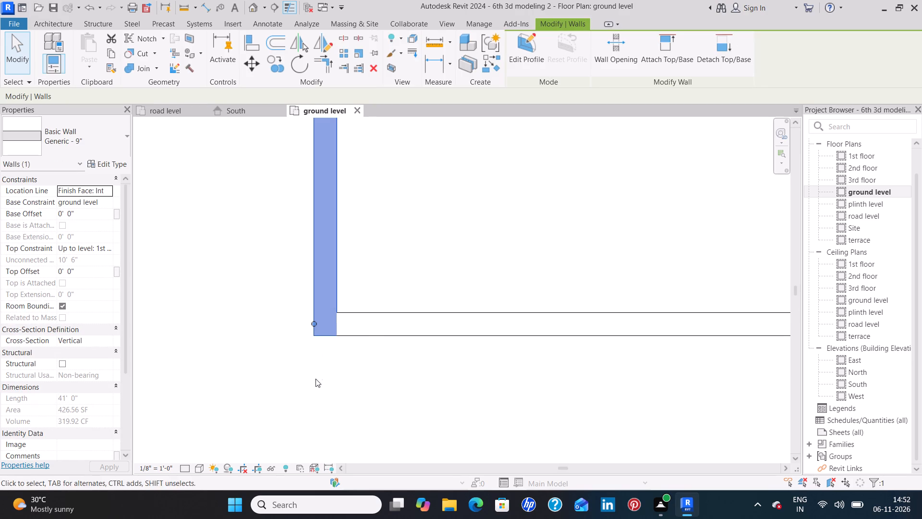
{"action": "key", "text": "Down"}
{"action": "left_click", "coordinate": [315, 379]}
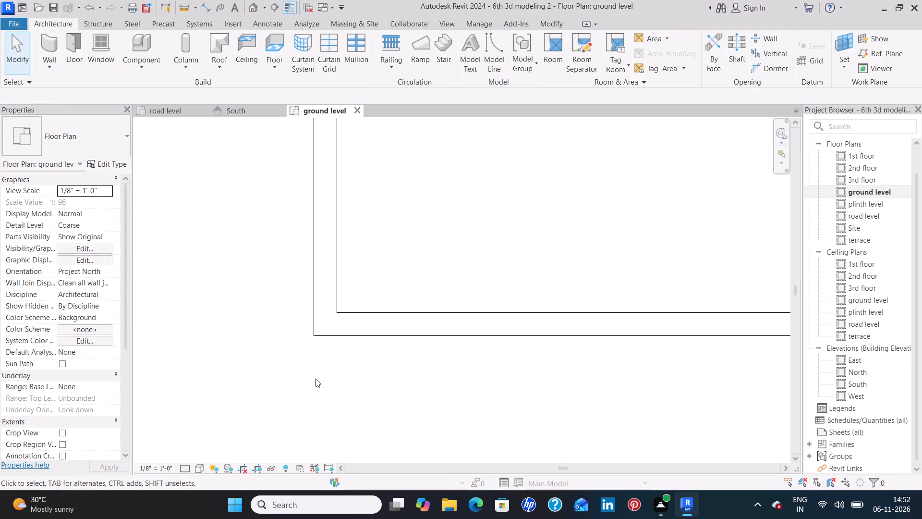
Draw a Generic - 6" wall from the long cross wall to the south wall, in line with the northeast room's west wall.
{"action": "scroll", "coordinate": [515, 225], "scroll_direction": "down", "scroll_amount": 4}
{"action": "middle_click_drag", "start_coordinate": [524, 206], "coordinate": [282, 362]}
{"action": "scroll", "coordinate": [256, 373], "scroll_direction": "down", "scroll_amount": 3}
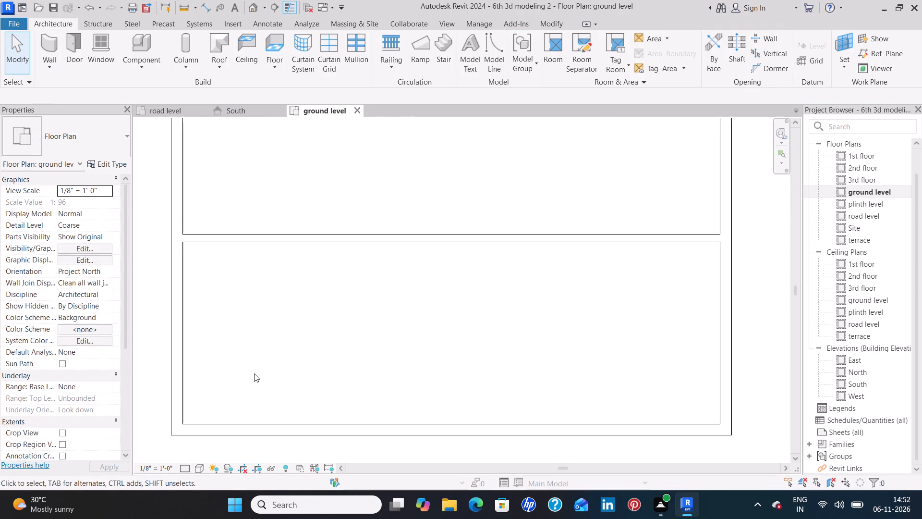
{"action": "scroll", "coordinate": [254, 373], "scroll_direction": "down", "scroll_amount": 5}
{"action": "middle_click_drag", "start_coordinate": [326, 277], "coordinate": [314, 290]}
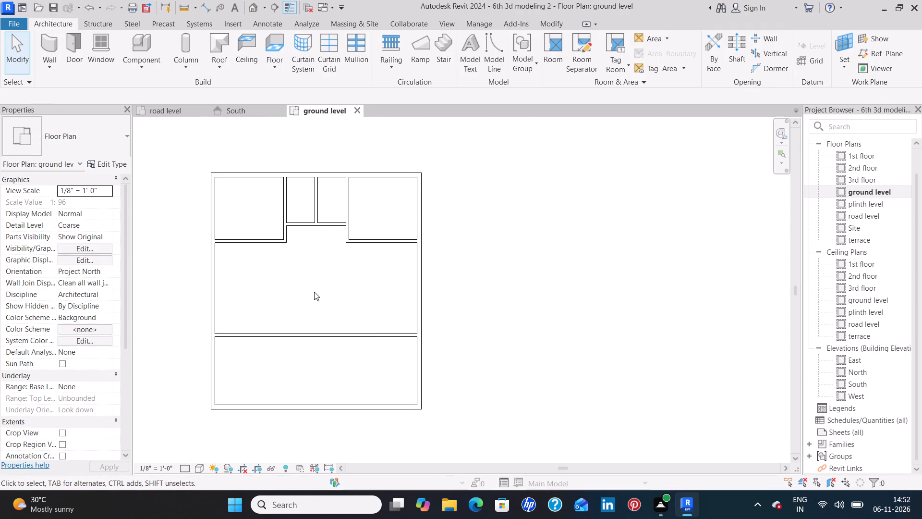
{"action": "middle_click_drag", "start_coordinate": [156, 311], "coordinate": [391, 313]}
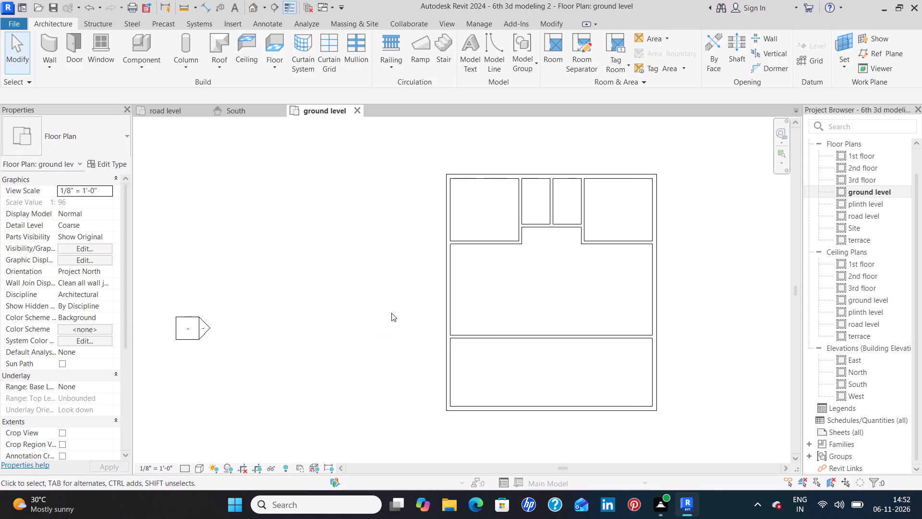
{"action": "scroll", "coordinate": [391, 313], "scroll_direction": "down", "scroll_amount": 6}
{"action": "middle_click_drag", "start_coordinate": [353, 310], "coordinate": [414, 284]}
{"action": "middle_click_drag", "start_coordinate": [433, 286], "coordinate": [315, 295]}
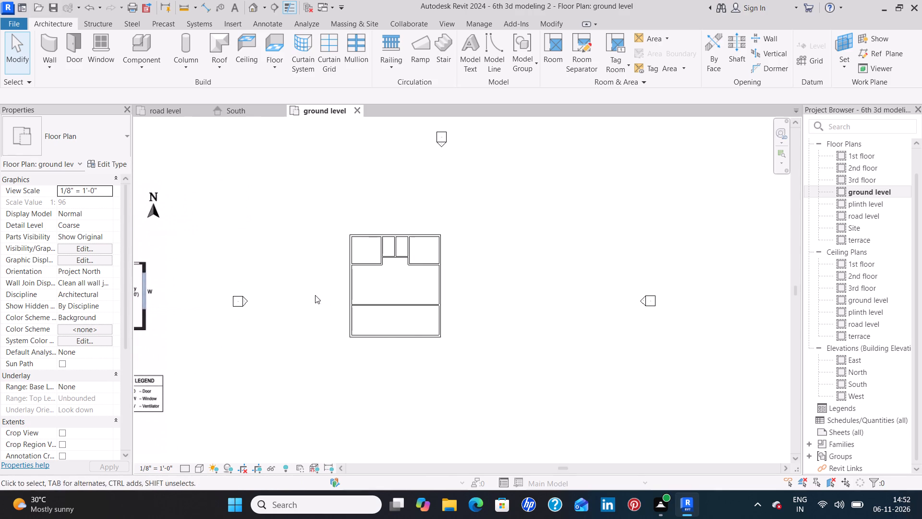
{"action": "scroll", "coordinate": [407, 291], "scroll_direction": "up", "scroll_amount": 8}
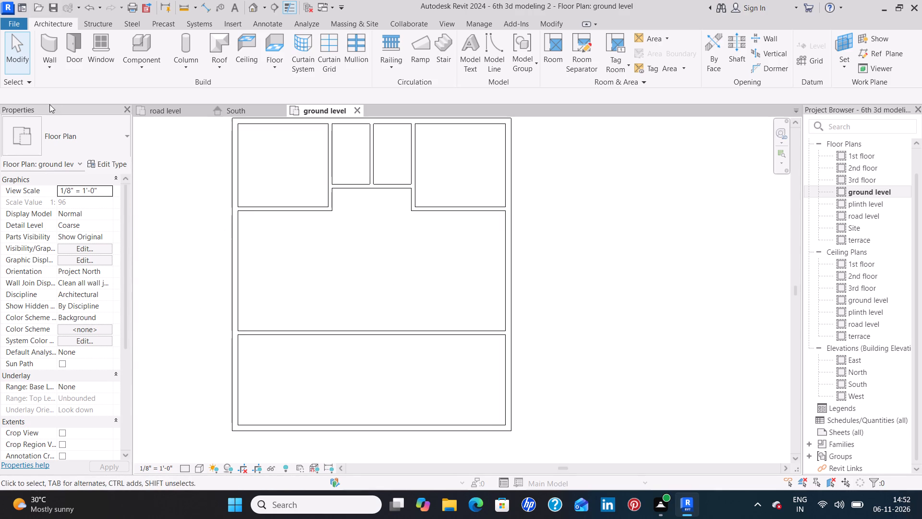
{"action": "left_click", "coordinate": [46, 53]}
{"action": "left_click", "coordinate": [104, 139]}
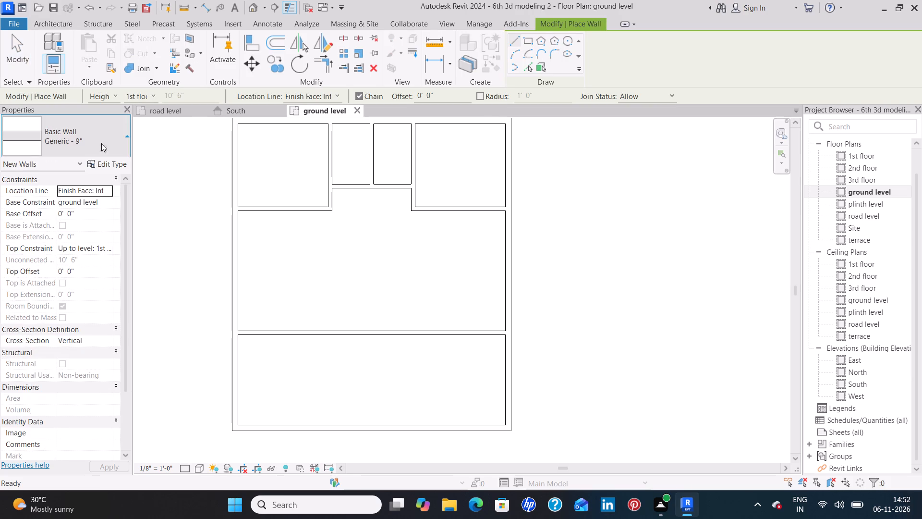
{"action": "scroll", "coordinate": [76, 236], "scroll_direction": "up", "scroll_amount": 3}
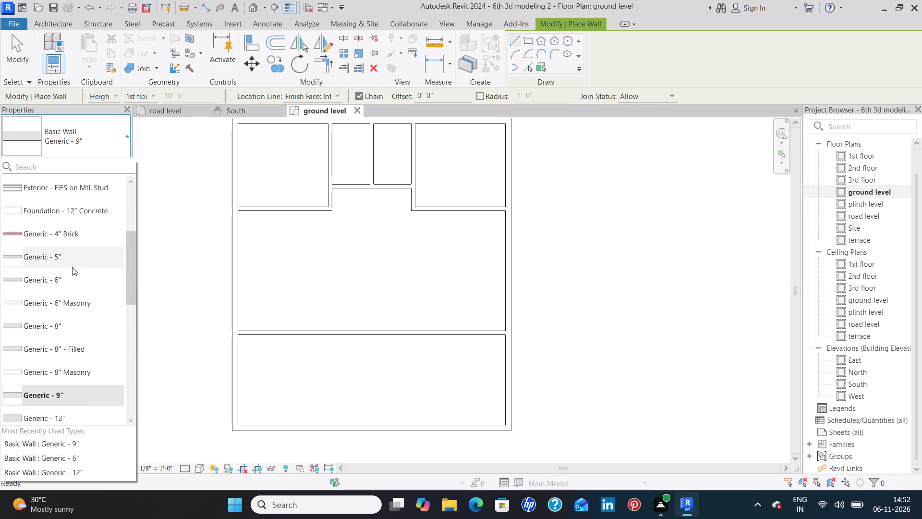
{"action": "left_click", "coordinate": [70, 278]}
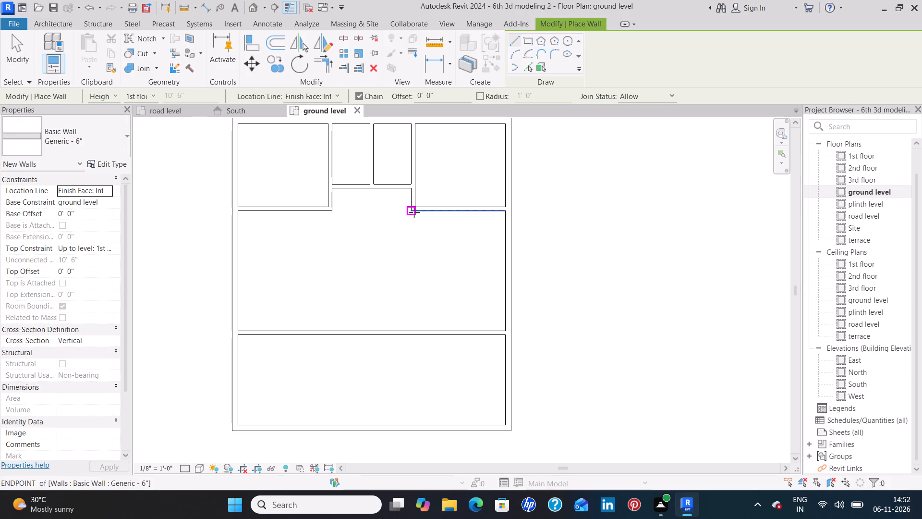
{"action": "left_click", "coordinate": [414, 332]}
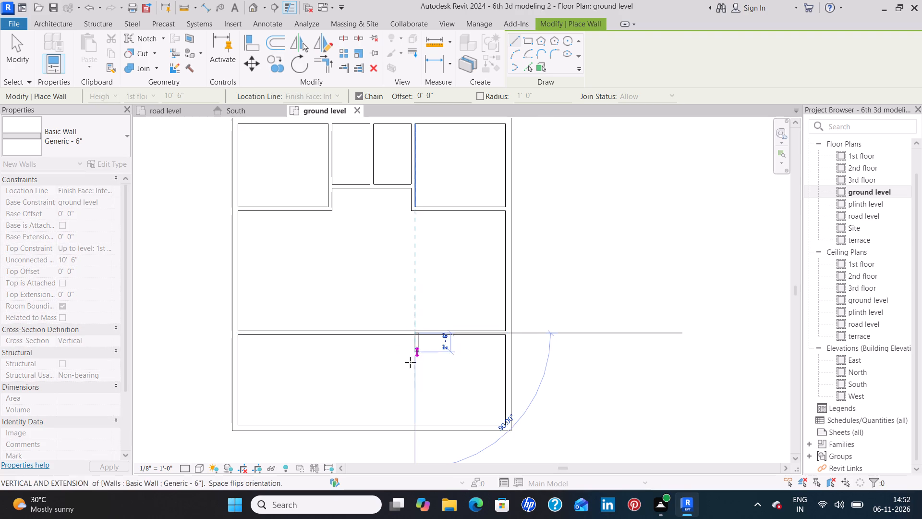
{"action": "key", "text": "space"}
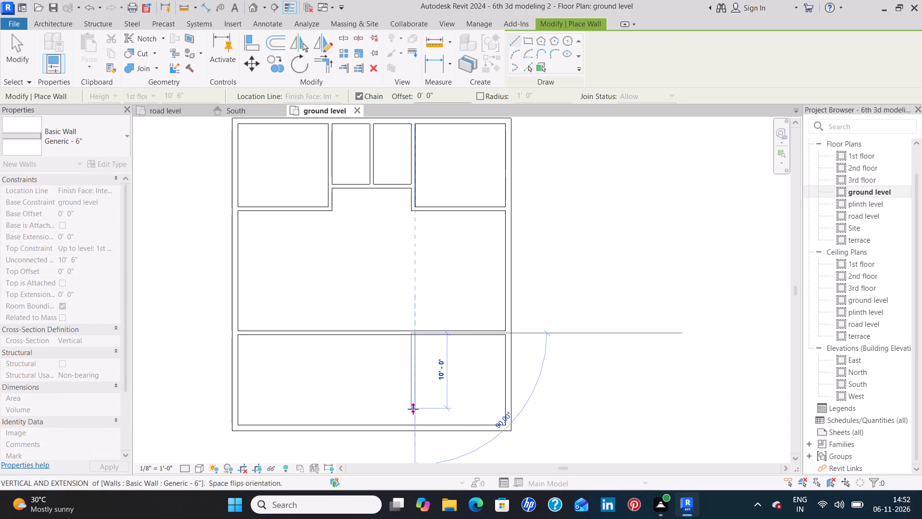
{"action": "left_click", "coordinate": [413, 426]}
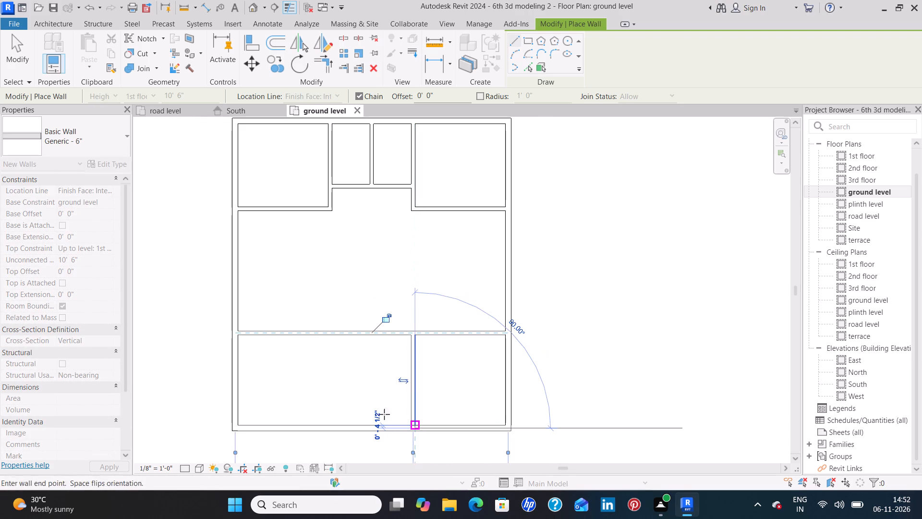
{"action": "key", "text": "Escape"}
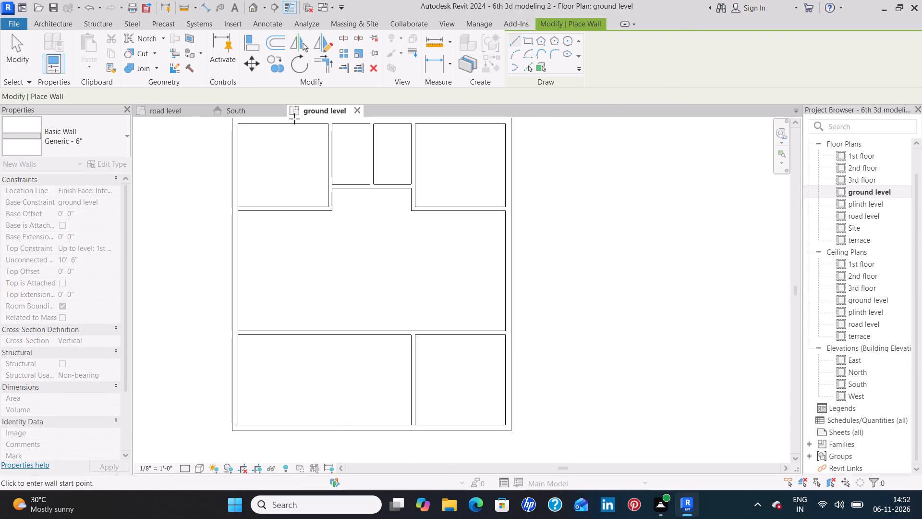
Draw a second Generic - 6" wall from the cross wall to the south wall, in line with the northwest room's east wall.
{"action": "left_click", "coordinate": [328, 333]}
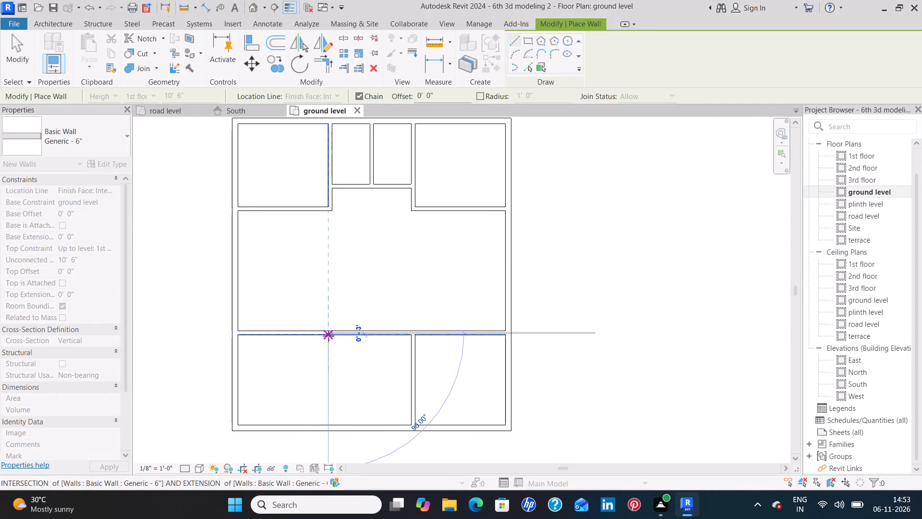
{"action": "left_click", "coordinate": [328, 427]}
{"action": "key", "text": "Escape"}
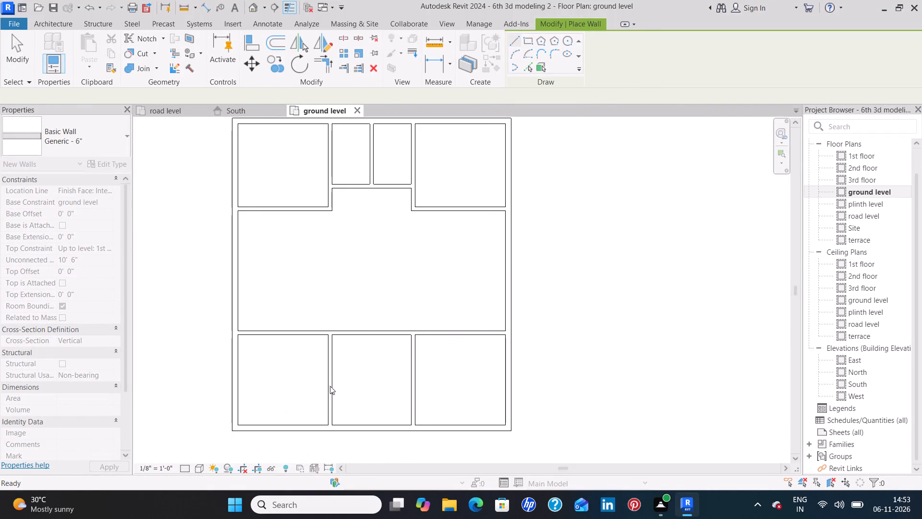
{"action": "key", "text": "Escape"}
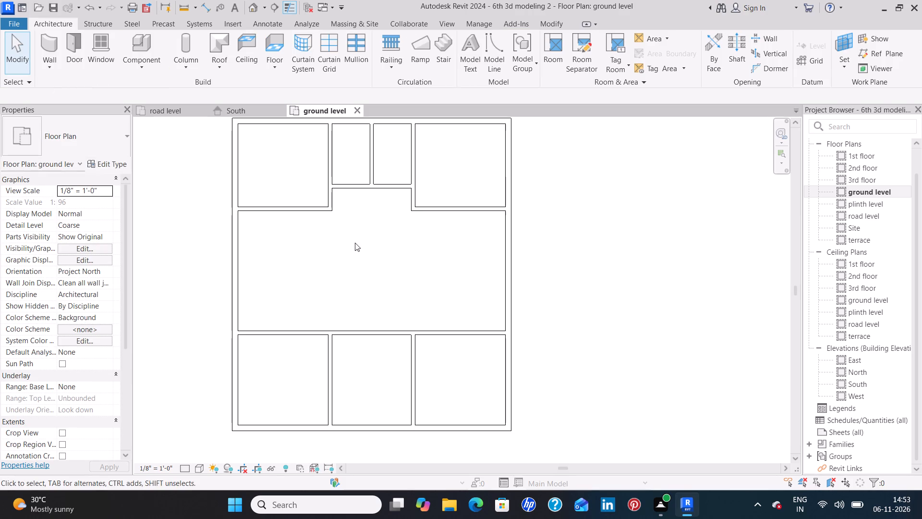
Compare the modelled walls with the reference plan, examining the kitchen and utility area on its east side.
{"action": "scroll", "coordinate": [355, 243], "scroll_direction": "down", "scroll_amount": 2}
{"action": "middle_click_drag", "start_coordinate": [369, 251], "coordinate": [311, 294]}
{"action": "middle_click_drag", "start_coordinate": [306, 296], "coordinate": [367, 259]}
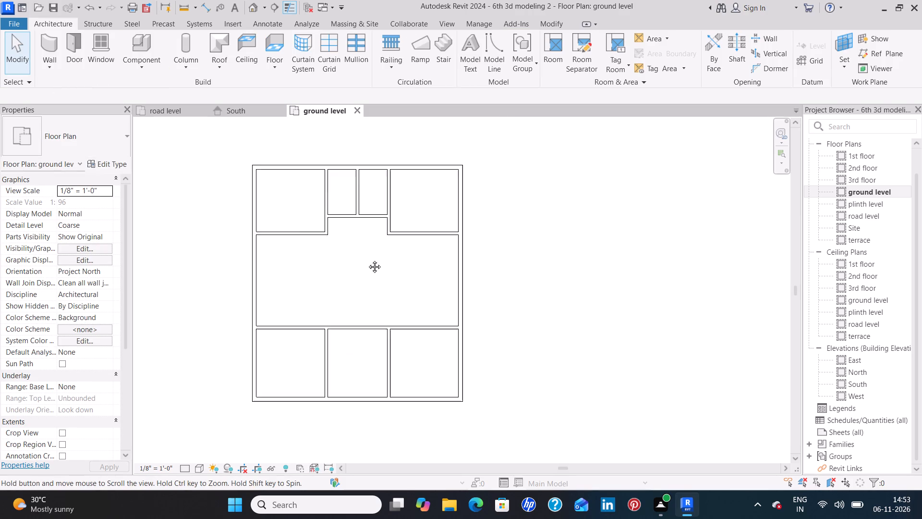
{"action": "middle_click_drag", "start_coordinate": [367, 259], "coordinate": [411, 226]}
{"action": "scroll", "coordinate": [264, 269], "scroll_direction": "down", "scroll_amount": 3}
{"action": "middle_click_drag", "start_coordinate": [214, 263], "coordinate": [400, 248]}
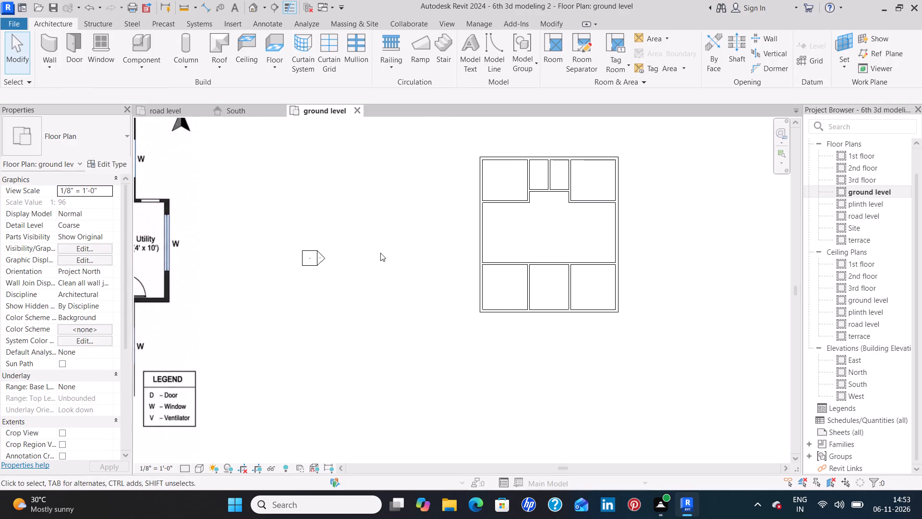
{"action": "middle_click_drag", "start_coordinate": [215, 276], "coordinate": [282, 274]}
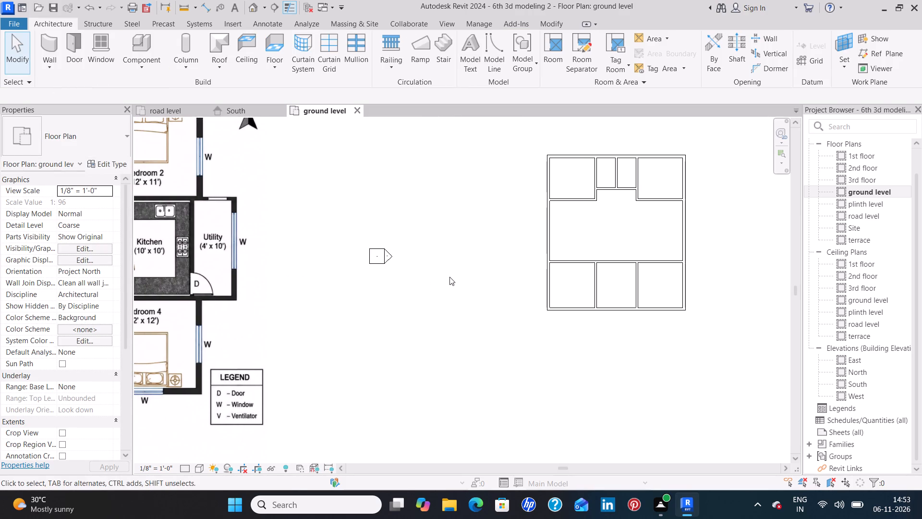
{"action": "middle_click_drag", "start_coordinate": [448, 278], "coordinate": [388, 290]}
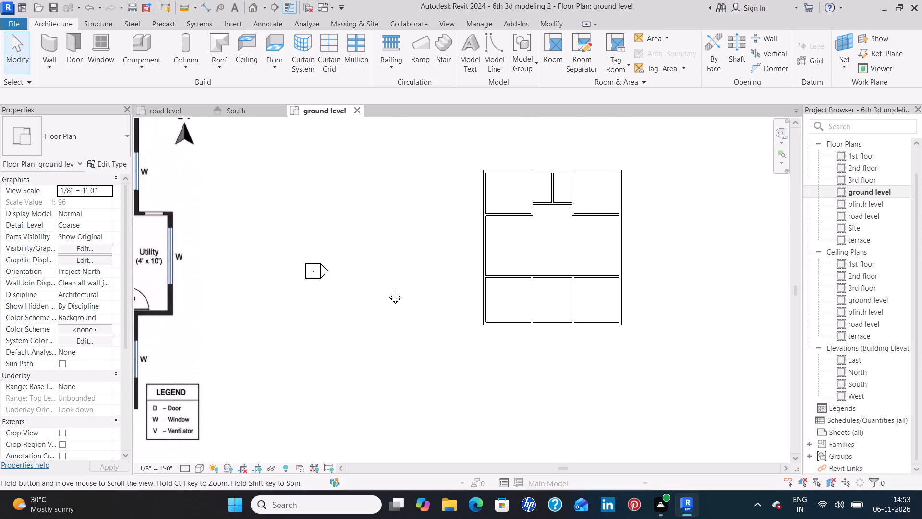
{"action": "middle_click_drag", "start_coordinate": [388, 290], "coordinate": [446, 269]}
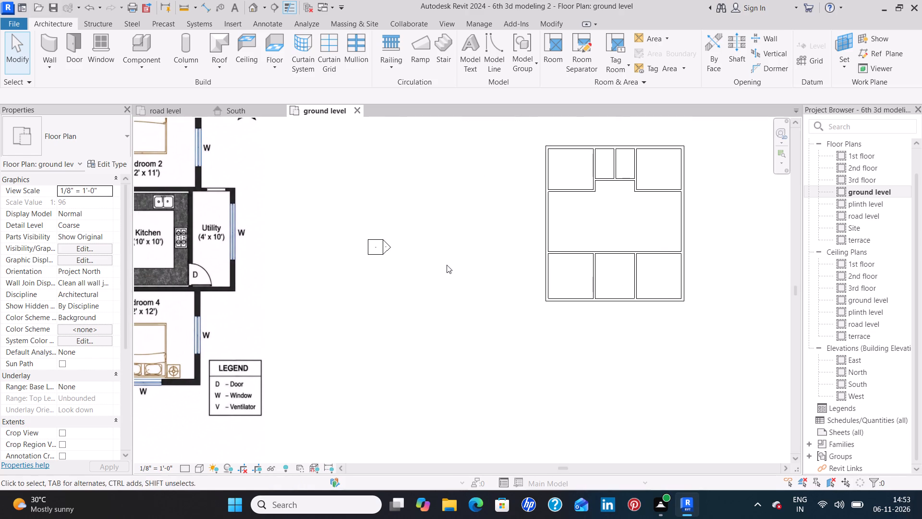
{"action": "middle_click_drag", "start_coordinate": [447, 265], "coordinate": [363, 292]}
{"action": "scroll", "coordinate": [361, 272], "scroll_direction": "down", "scroll_amount": 1}
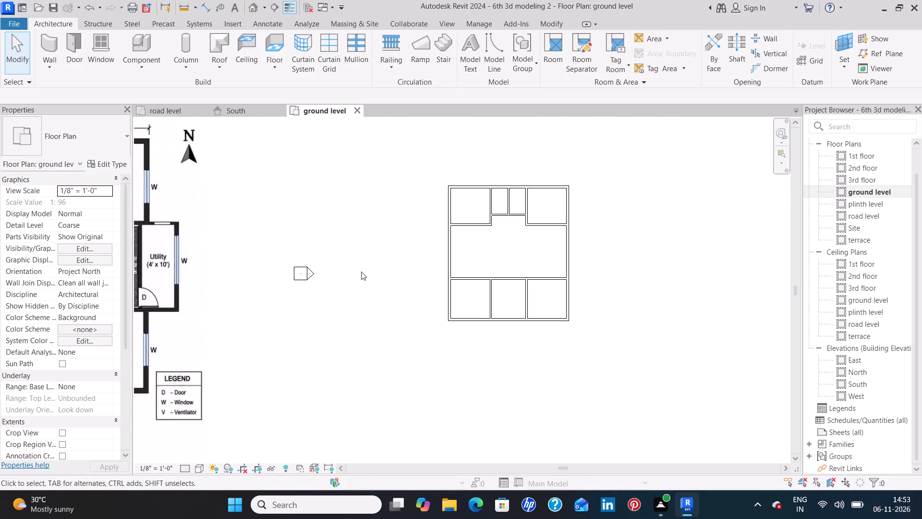
{"action": "middle_click_drag", "start_coordinate": [358, 265], "coordinate": [392, 254]}
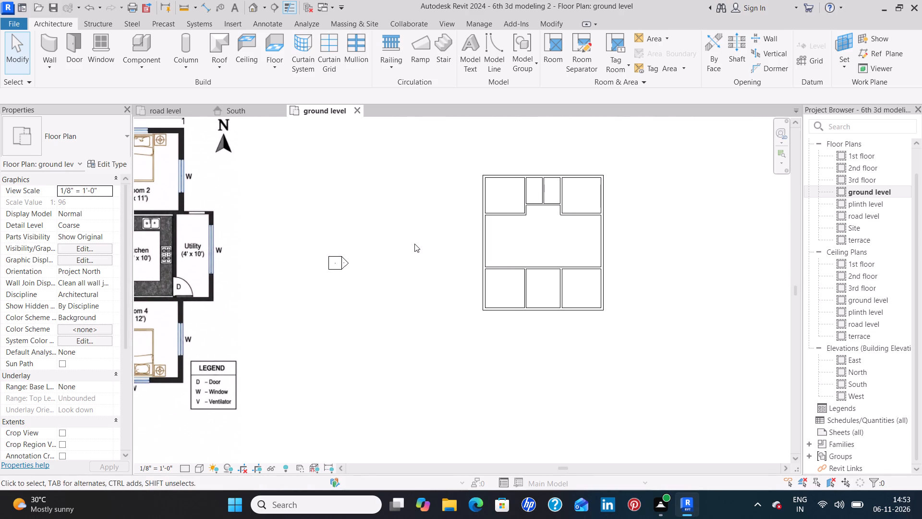
{"action": "middle_click_drag", "start_coordinate": [416, 243], "coordinate": [376, 252]}
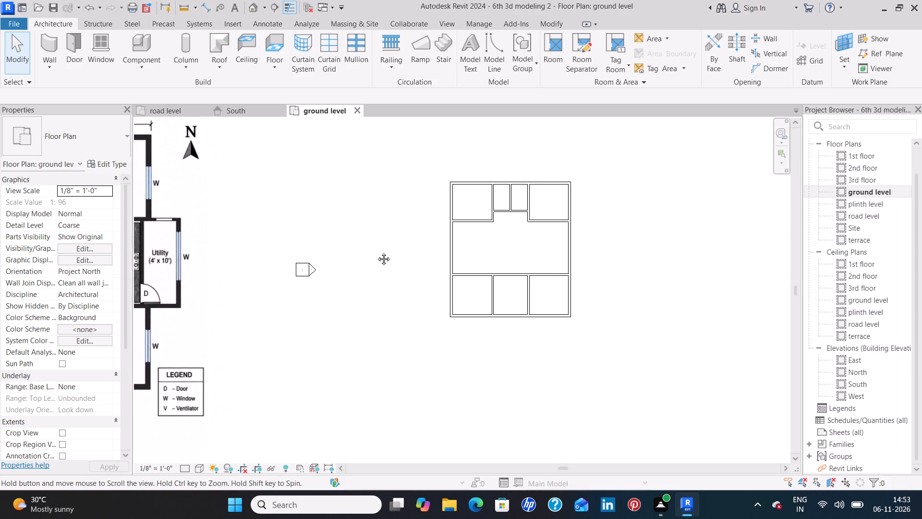
{"action": "middle_click_drag", "start_coordinate": [376, 252], "coordinate": [421, 247]}
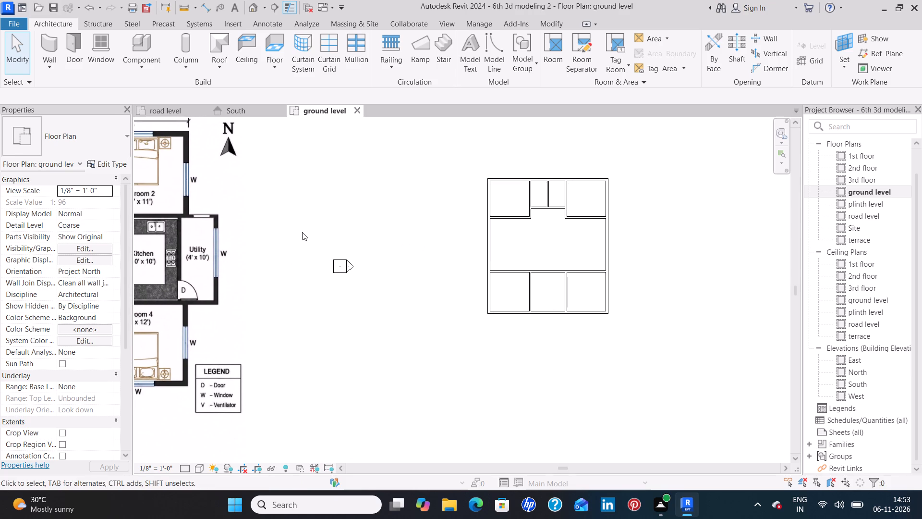
{"action": "scroll", "coordinate": [170, 259], "scroll_direction": "up", "scroll_amount": 6}
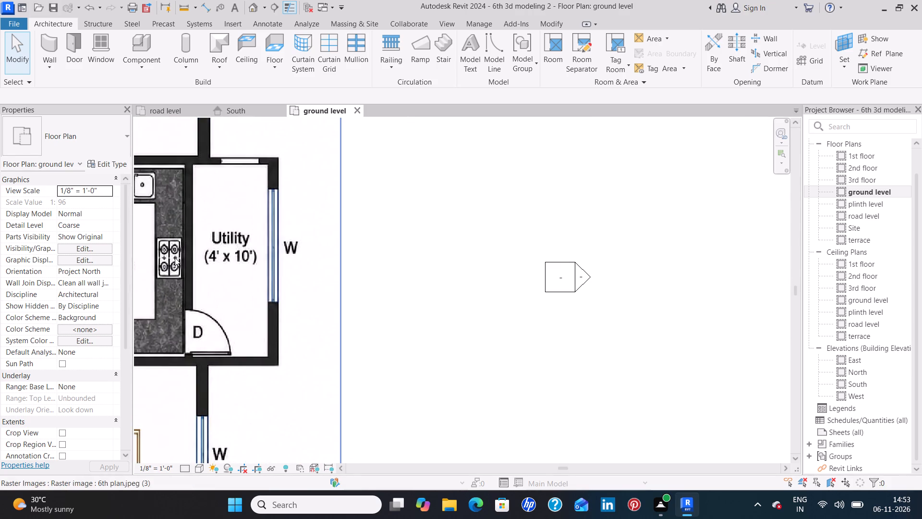
{"action": "scroll", "coordinate": [175, 257], "scroll_direction": "down", "scroll_amount": 6}
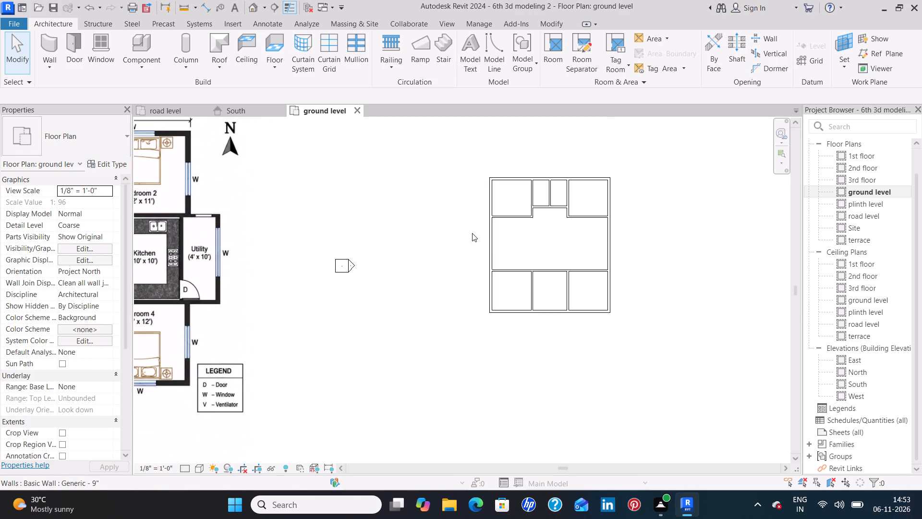
Split the east exterior wall in line with the south face of the northeast room's south wall.
{"action": "middle_click_drag", "start_coordinate": [460, 234], "coordinate": [288, 248]}
{"action": "scroll", "coordinate": [458, 248], "scroll_direction": "up", "scroll_amount": 5}
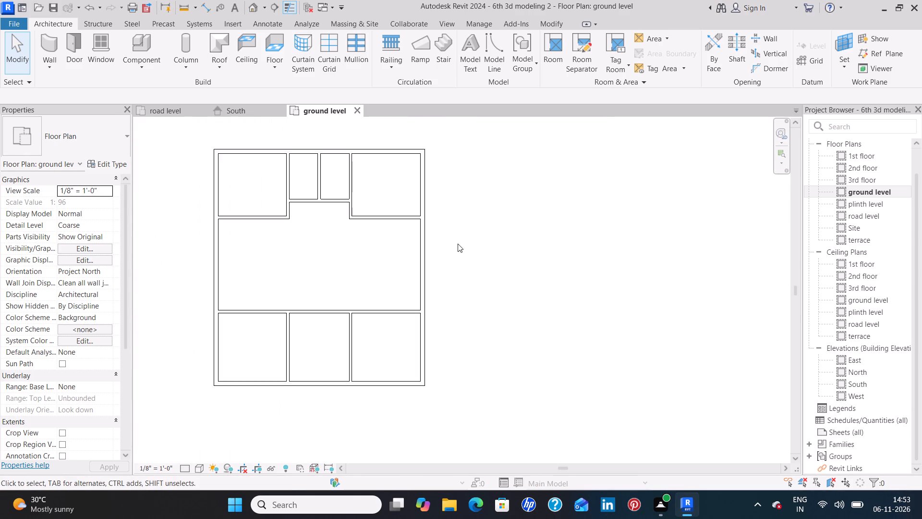
{"action": "scroll", "coordinate": [458, 244], "scroll_direction": "up", "scroll_amount": 3}
{"action": "middle_click_drag", "start_coordinate": [447, 222], "coordinate": [441, 265]}
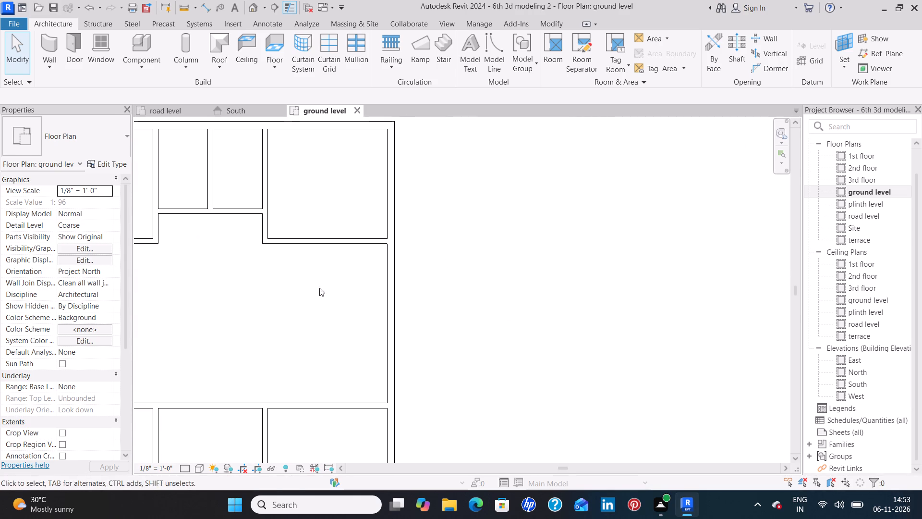
{"action": "middle_click_drag", "start_coordinate": [457, 223], "coordinate": [458, 236]}
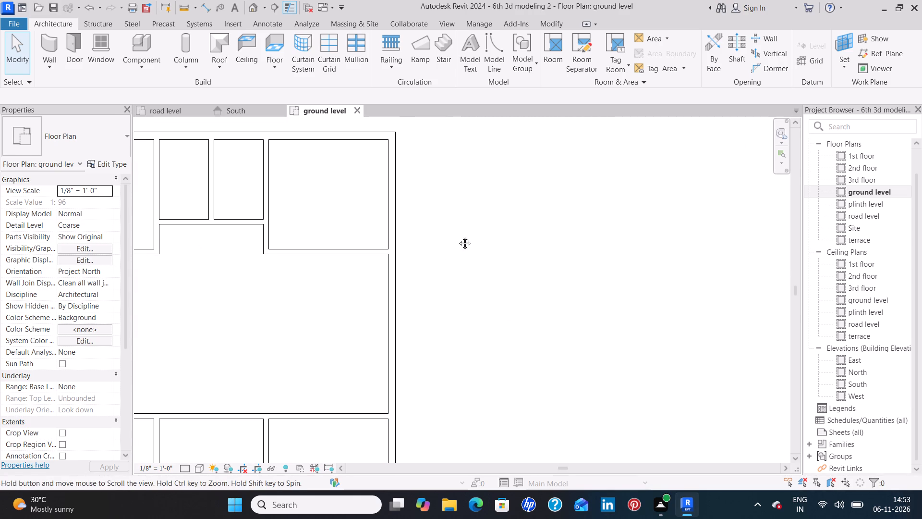
{"action": "middle_click_drag", "start_coordinate": [458, 236], "coordinate": [456, 238]}
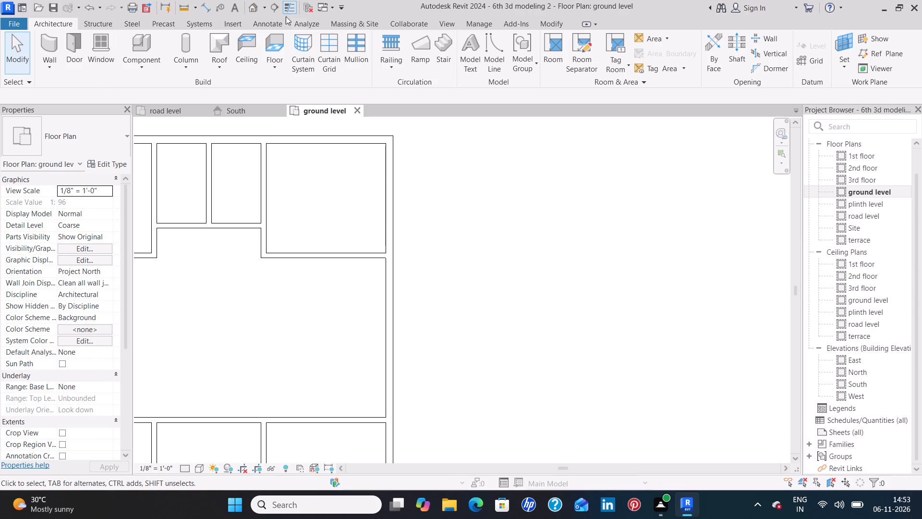
{"action": "left_click", "coordinate": [561, 23]}
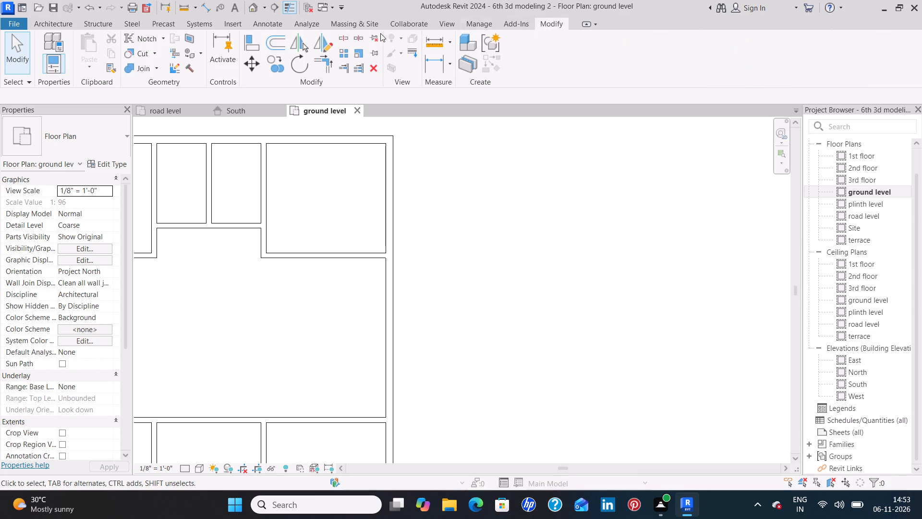
{"action": "left_click", "coordinate": [340, 37]}
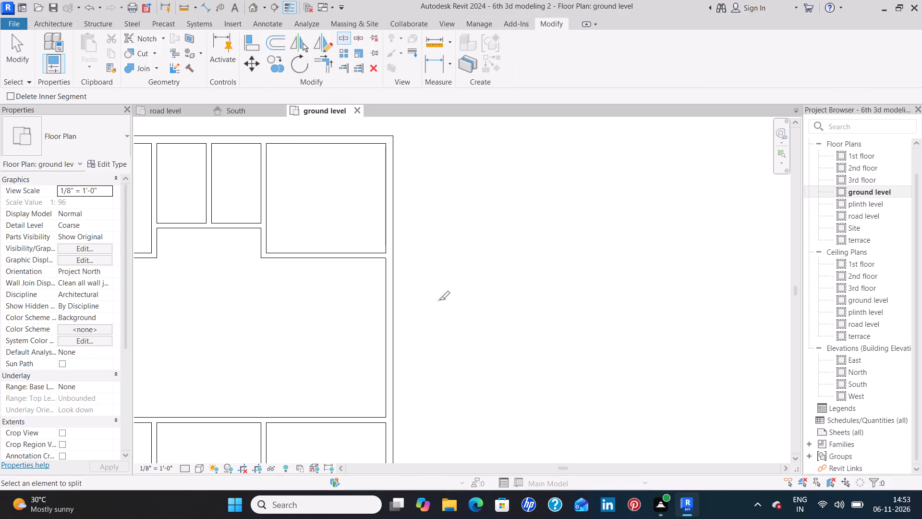
{"action": "scroll", "coordinate": [394, 259], "scroll_direction": "up", "scroll_amount": 7}
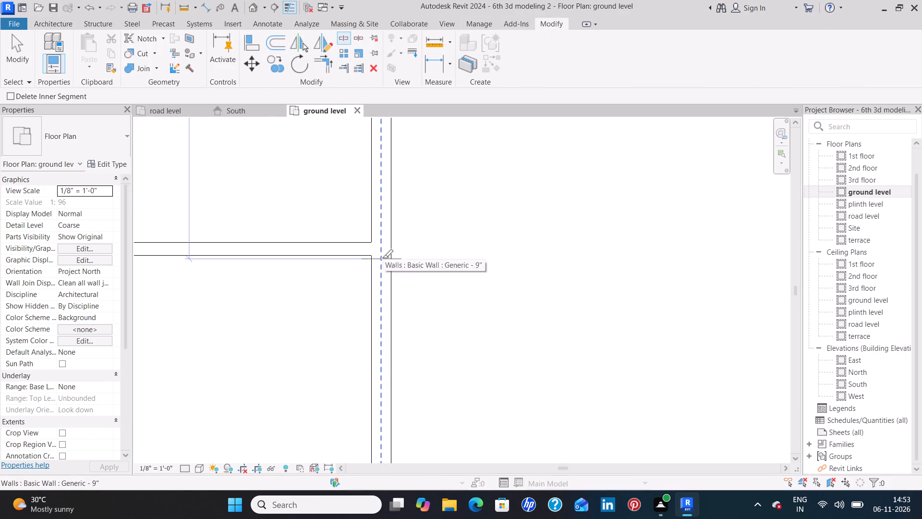
{"action": "scroll", "coordinate": [380, 258], "scroll_direction": "up", "scroll_amount": 6}
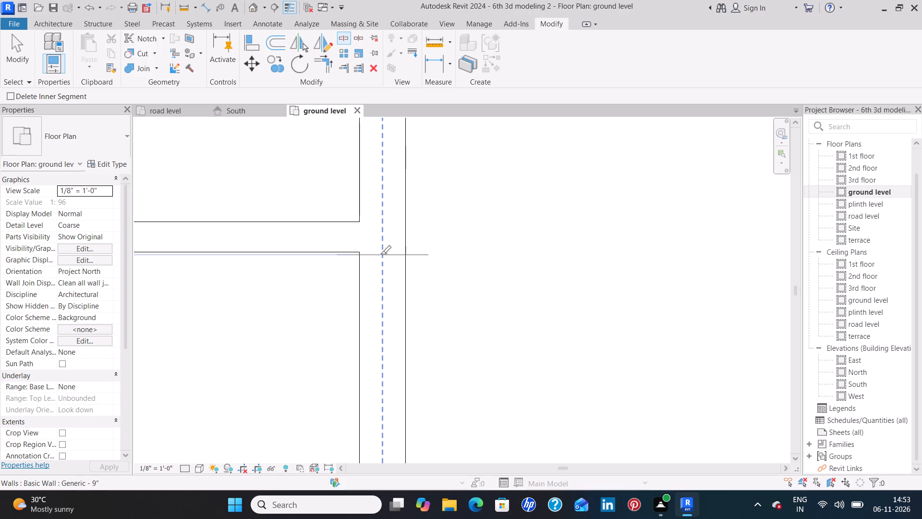
{"action": "scroll", "coordinate": [380, 251], "scroll_direction": "up", "scroll_amount": 7}
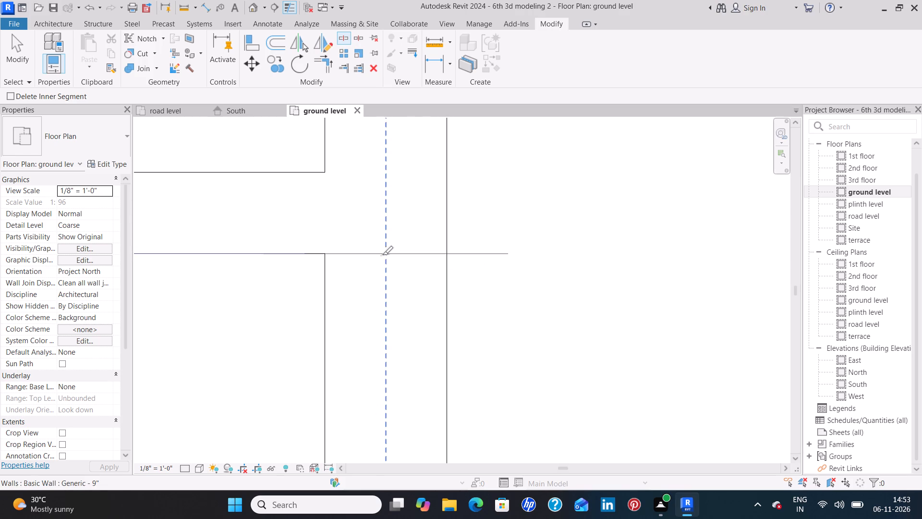
{"action": "left_click", "coordinate": [382, 254]}
Split the east exterior wall again in line with the north face of the long cross wall.
{"action": "scroll", "coordinate": [383, 258], "scroll_direction": "down", "scroll_amount": 2}
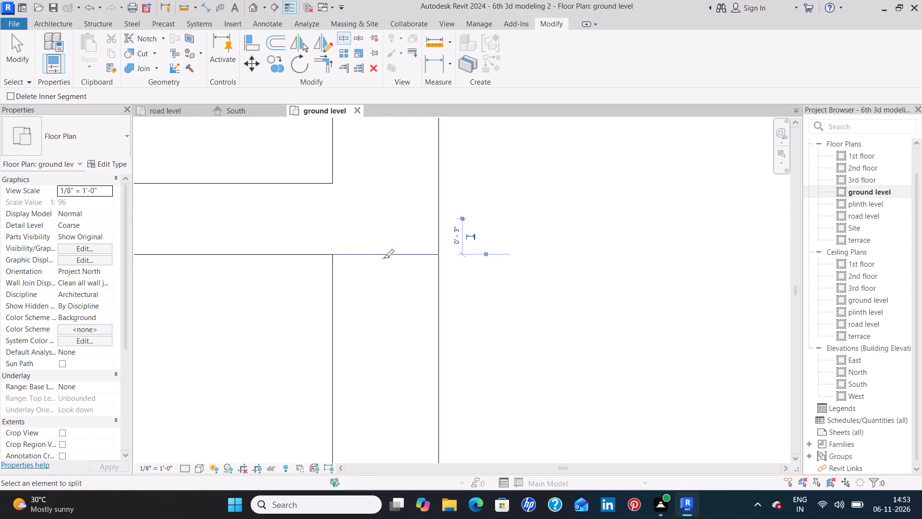
{"action": "scroll", "coordinate": [383, 258], "scroll_direction": "down", "scroll_amount": 8}
{"action": "middle_click_drag", "start_coordinate": [374, 327], "coordinate": [386, 100]}
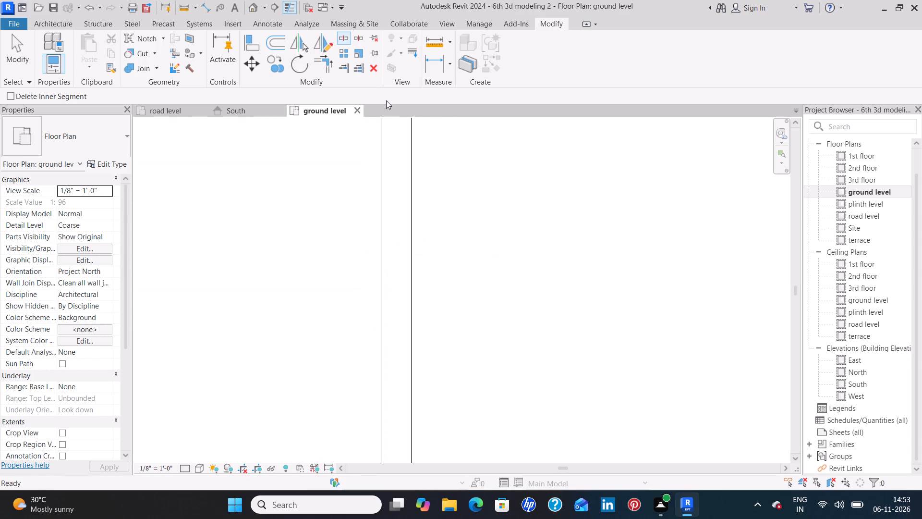
{"action": "scroll", "coordinate": [389, 205], "scroll_direction": "down", "scroll_amount": 5}
{"action": "scroll", "coordinate": [394, 259], "scroll_direction": "down", "scroll_amount": 2}
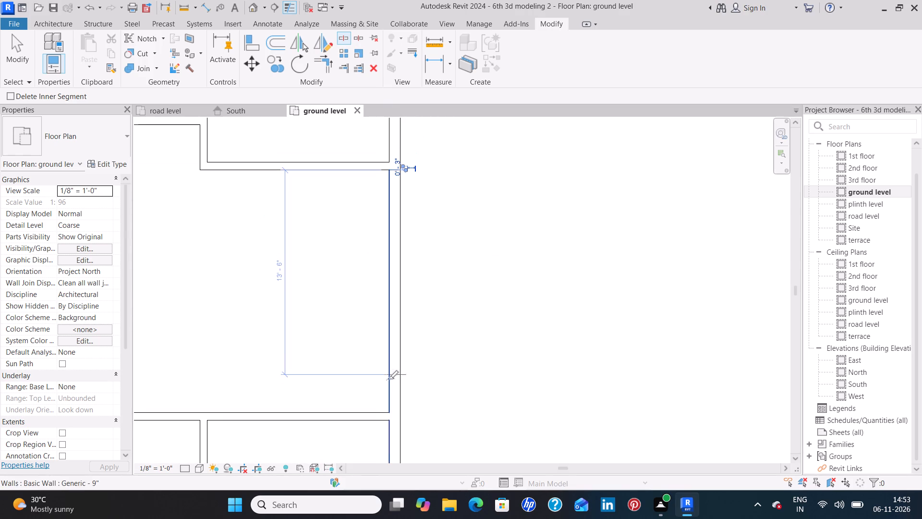
{"action": "middle_click_drag", "start_coordinate": [396, 388], "coordinate": [398, 256]}
{"action": "scroll", "coordinate": [402, 277], "scroll_direction": "up", "scroll_amount": 3}
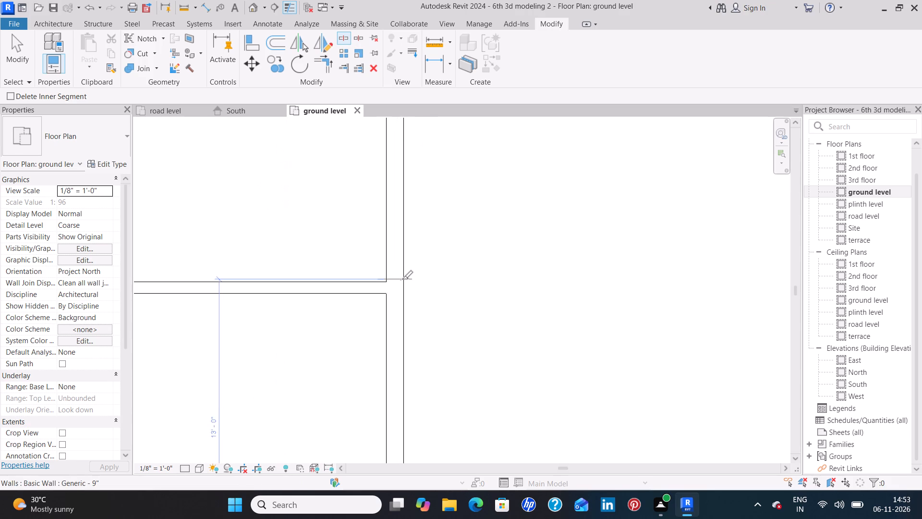
{"action": "scroll", "coordinate": [402, 279], "scroll_direction": "up", "scroll_amount": 7}
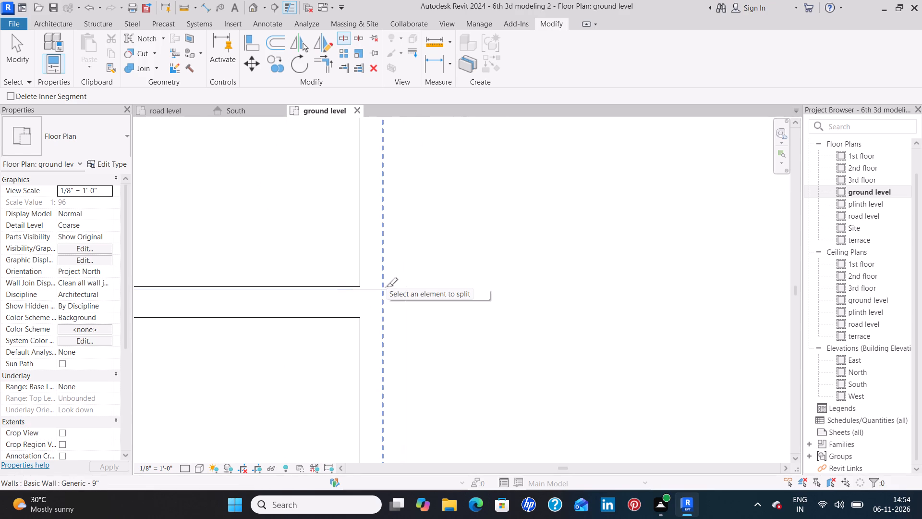
{"action": "scroll", "coordinate": [387, 286], "scroll_direction": "up", "scroll_amount": 7}
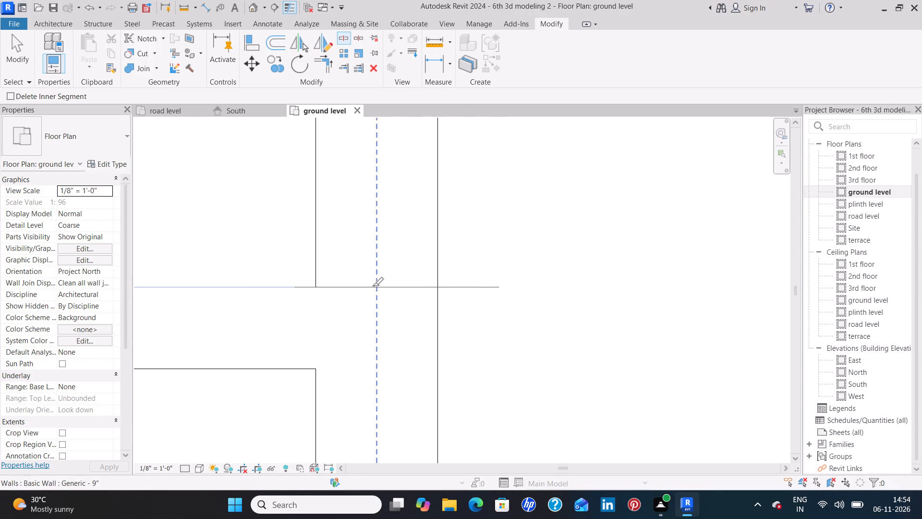
{"action": "left_click", "coordinate": [373, 286]}
{"action": "scroll", "coordinate": [362, 265], "scroll_direction": "down", "scroll_amount": 10}
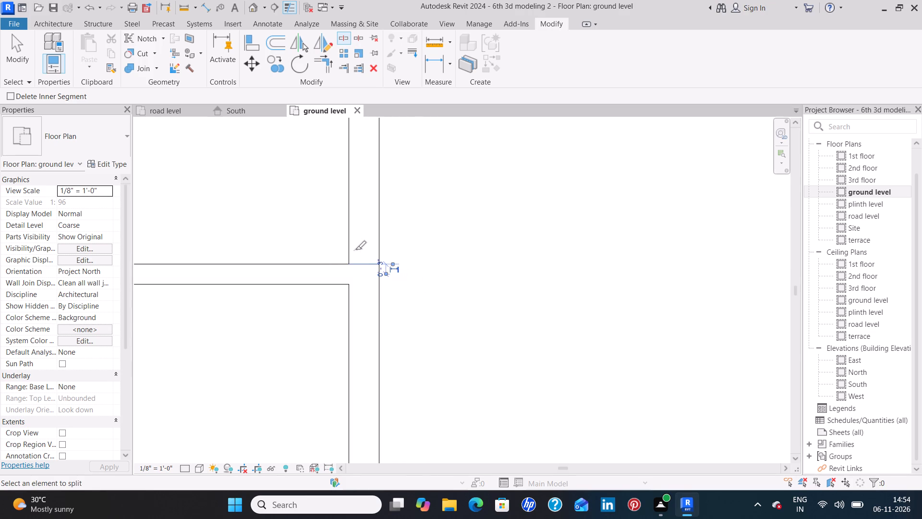
{"action": "scroll", "coordinate": [355, 249], "scroll_direction": "down", "scroll_amount": 3}
{"action": "key", "text": "Escape"}
{"action": "key", "text": "Escape"}
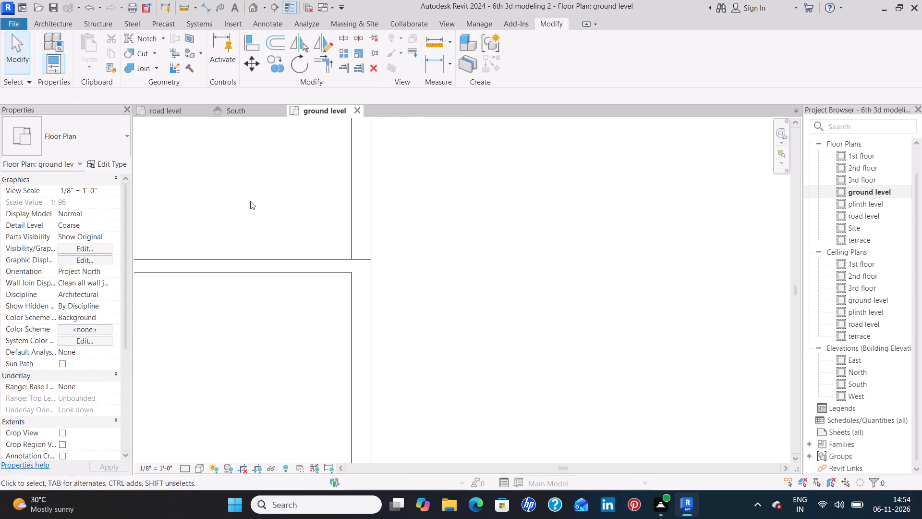
Delete the middle segment of the east exterior wall, between the northeast and southeast rooms.
{"action": "scroll", "coordinate": [250, 201], "scroll_direction": "down", "scroll_amount": 5}
{"action": "middle_click_drag", "start_coordinate": [241, 182], "coordinate": [271, 279]}
{"action": "scroll", "coordinate": [279, 286], "scroll_direction": "down", "scroll_amount": 6}
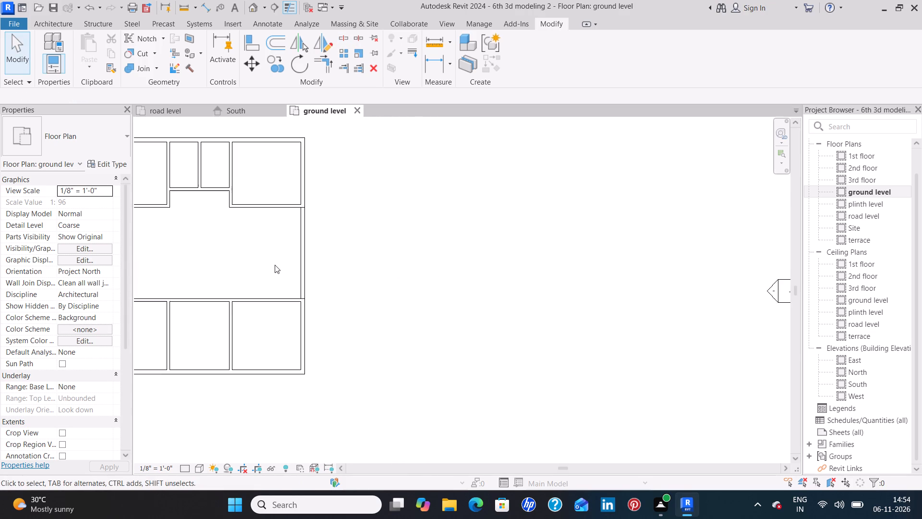
{"action": "middle_click_drag", "start_coordinate": [272, 252], "coordinate": [279, 303]}
{"action": "left_click", "coordinate": [313, 317]}
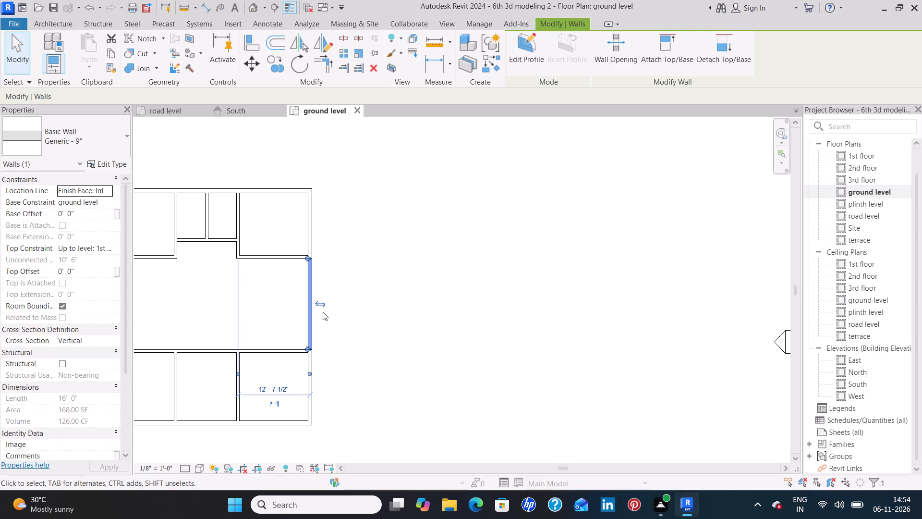
{"action": "key", "text": "Delete"}
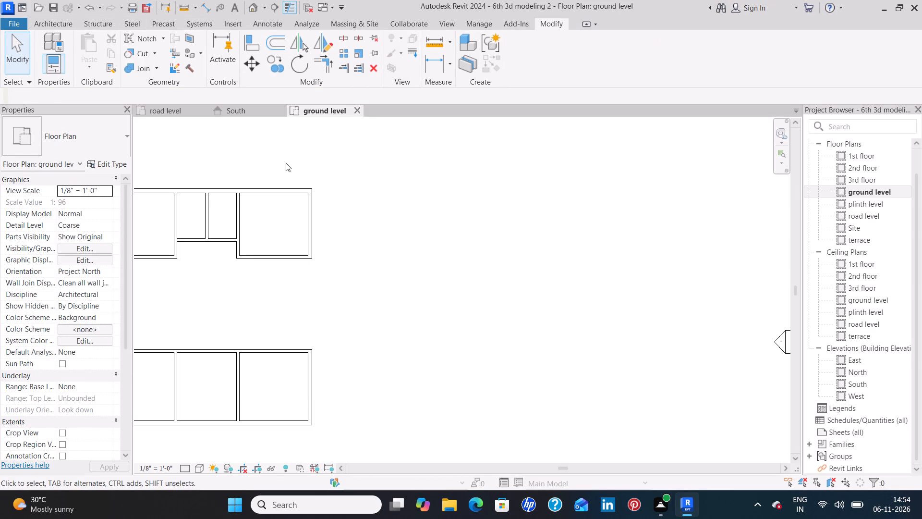
Draw a Generic - 6" wall about 16'-3" long from the northeast room's south wall to the cross wall, about 3' east of that room's west wall.
{"action": "scroll", "coordinate": [328, 161], "scroll_direction": "down", "scroll_amount": 5}
{"action": "middle_click_drag", "start_coordinate": [338, 228], "coordinate": [470, 223]}
{"action": "middle_click_drag", "start_coordinate": [335, 250], "coordinate": [426, 248]}
{"action": "middle_click_drag", "start_coordinate": [359, 274], "coordinate": [417, 267]}
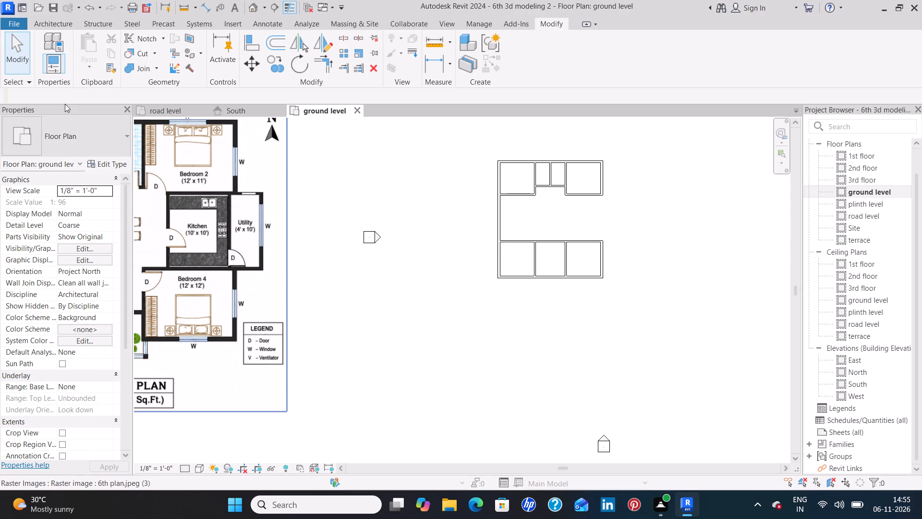
{"action": "left_click", "coordinate": [41, 22]}
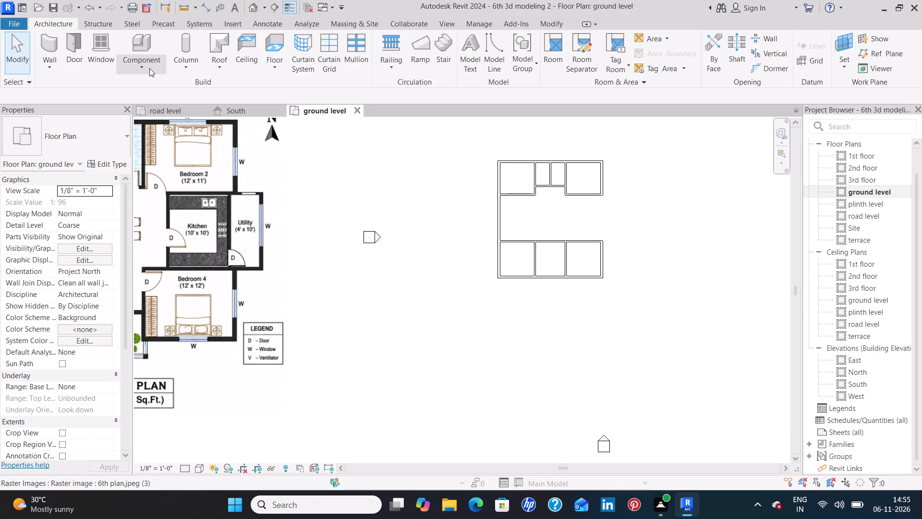
{"action": "left_click", "coordinate": [51, 49]}
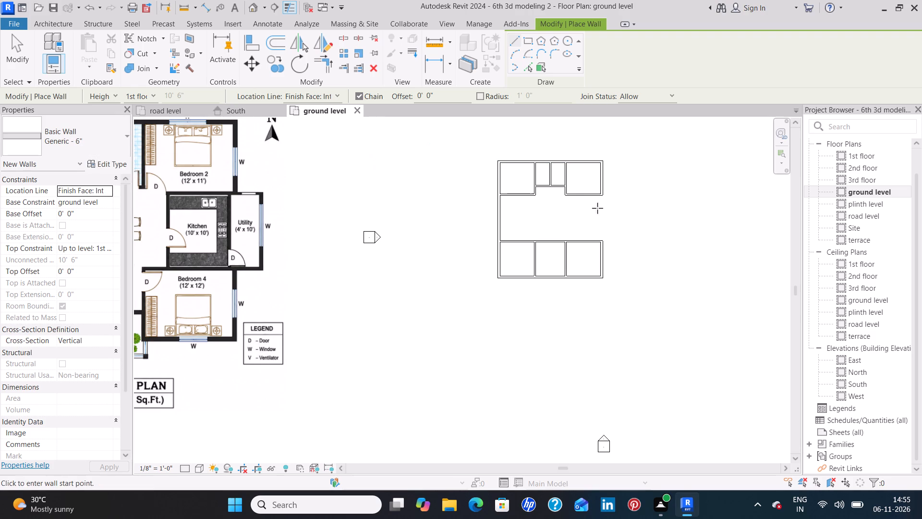
{"action": "scroll", "coordinate": [591, 205], "scroll_direction": "up", "scroll_amount": 7}
{"action": "middle_click_drag", "start_coordinate": [588, 205], "coordinate": [578, 218]}
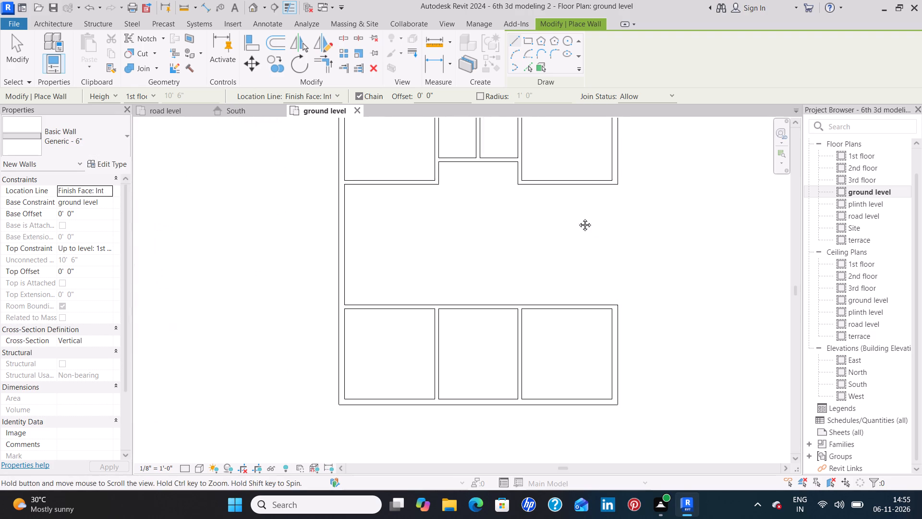
{"action": "middle_click_drag", "start_coordinate": [578, 218], "coordinate": [528, 274]}
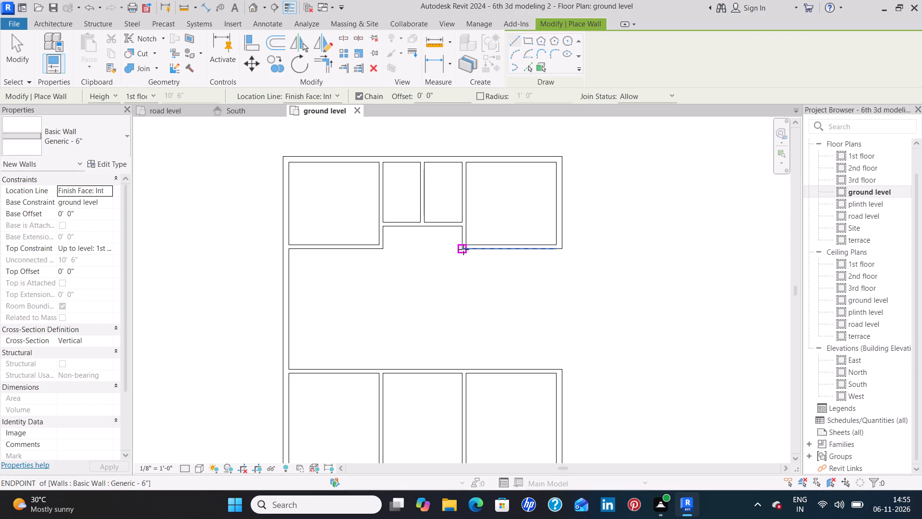
{"action": "middle_click_drag", "start_coordinate": [462, 251], "coordinate": [423, 290]}
{"action": "scroll", "coordinate": [427, 296], "scroll_direction": "up", "scroll_amount": 1}
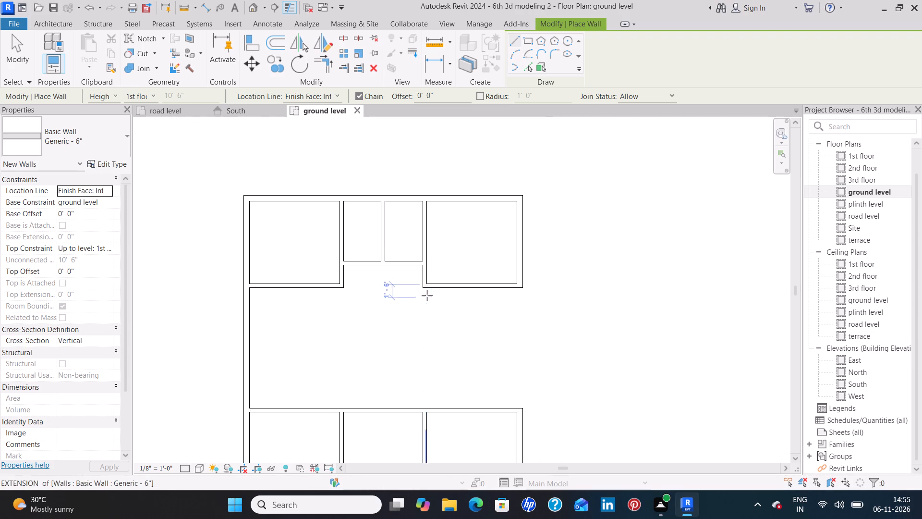
{"action": "scroll", "coordinate": [427, 296], "scroll_direction": "up", "scroll_amount": 6}
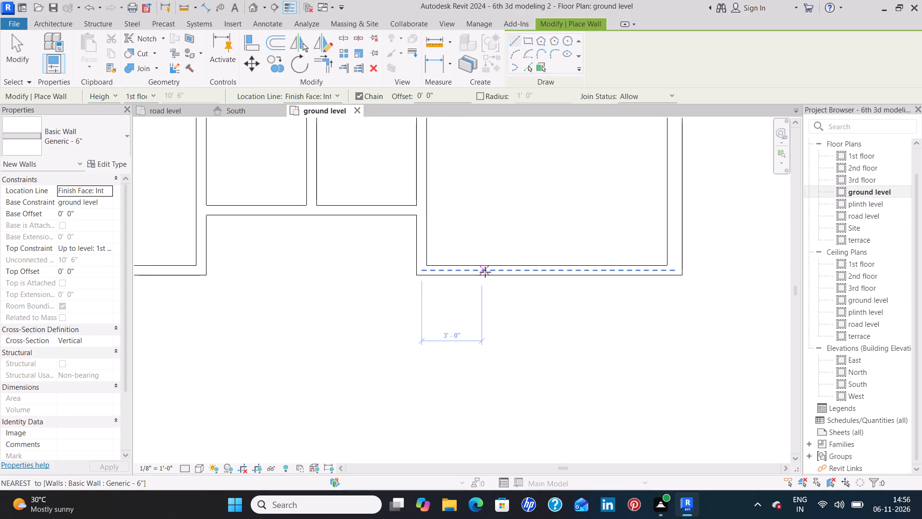
{"action": "scroll", "coordinate": [484, 272], "scroll_direction": "up", "scroll_amount": 5}
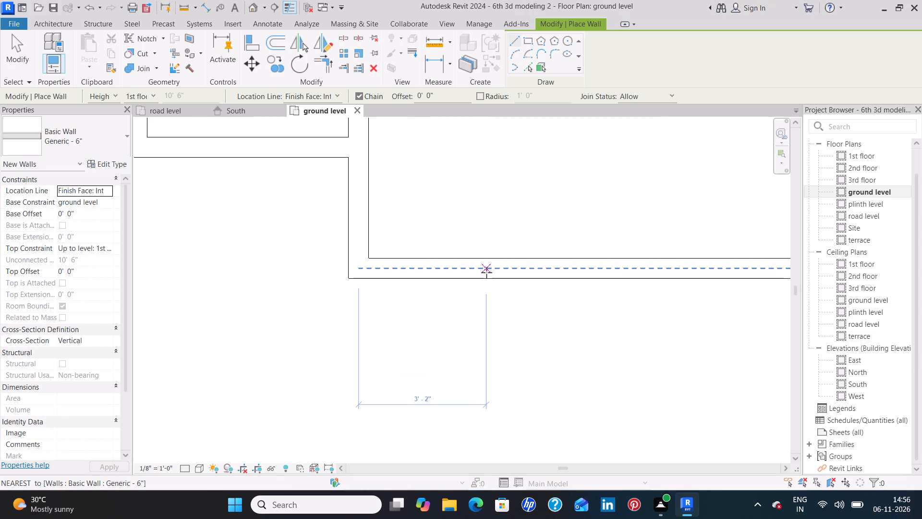
{"action": "left_click", "coordinate": [488, 272]}
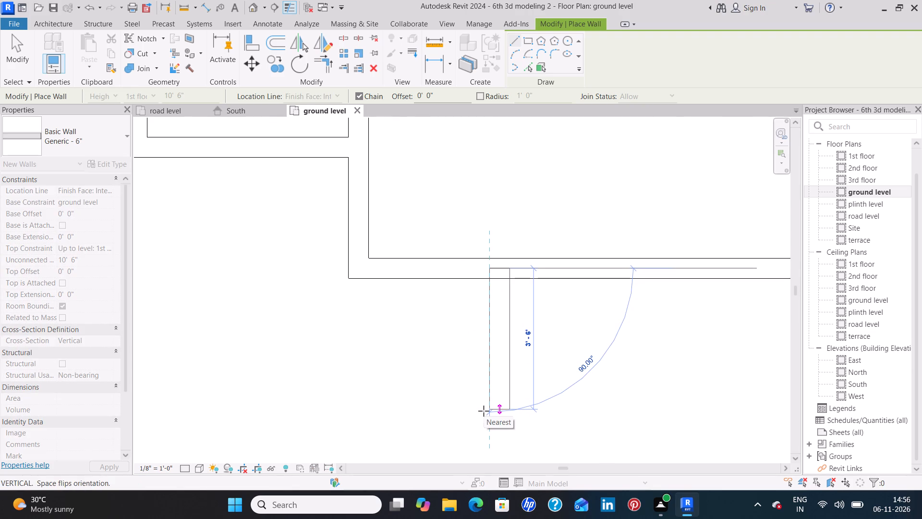
{"action": "scroll", "coordinate": [484, 411], "scroll_direction": "down", "scroll_amount": 1}
{"action": "middle_click_drag", "start_coordinate": [483, 407], "coordinate": [479, 374]}
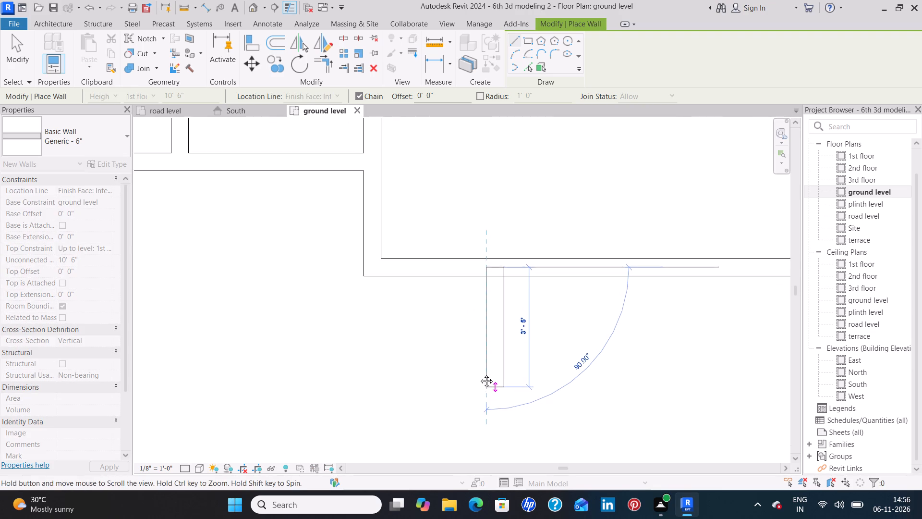
{"action": "middle_click_drag", "start_coordinate": [479, 374], "coordinate": [477, 300]}
{"action": "middle_click_drag", "start_coordinate": [484, 395], "coordinate": [483, 335]}
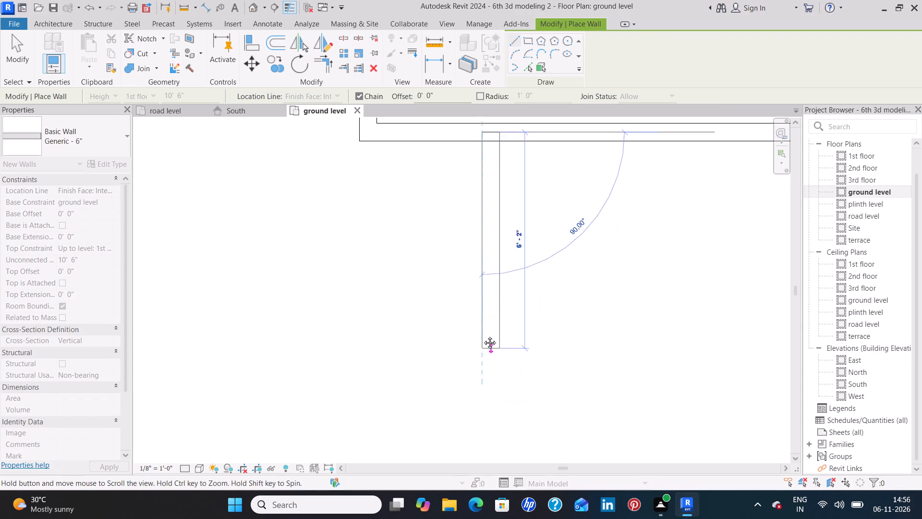
{"action": "middle_click_drag", "start_coordinate": [483, 335], "coordinate": [483, 320]}
{"action": "scroll", "coordinate": [482, 319], "scroll_direction": "down", "scroll_amount": 9}
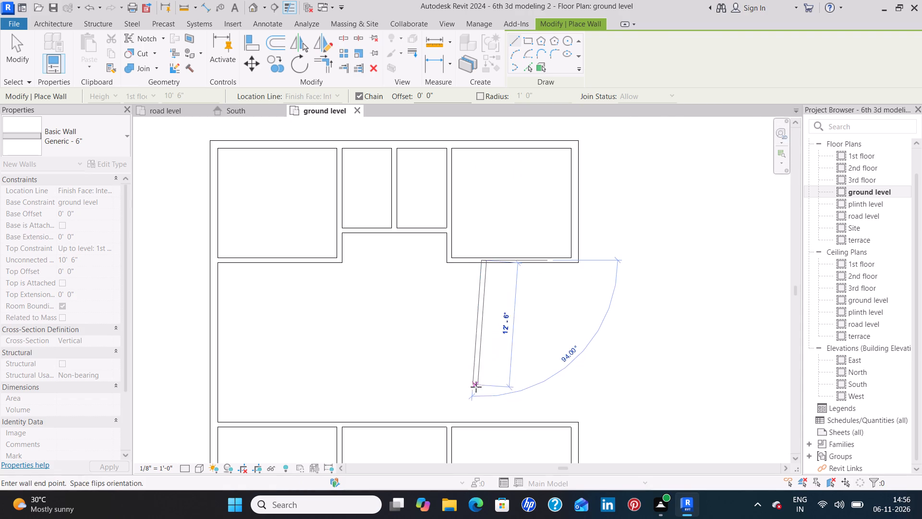
{"action": "left_click", "coordinate": [483, 424]}
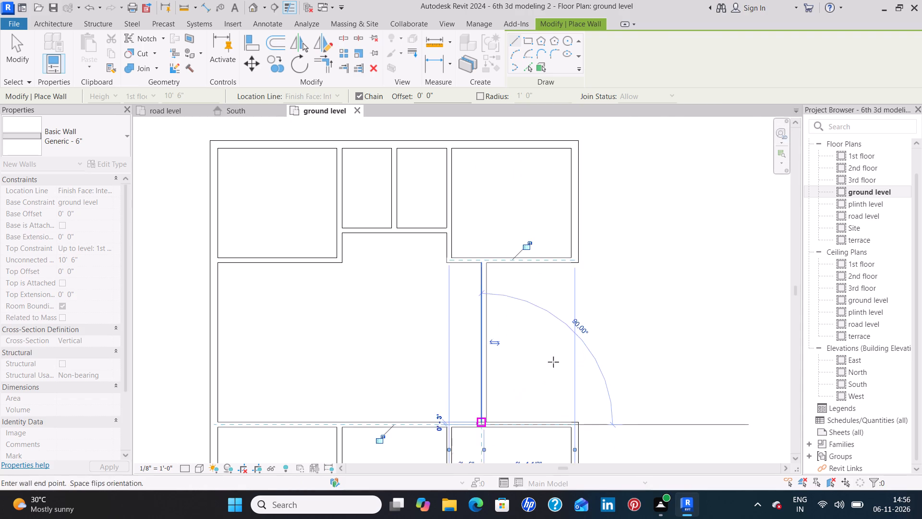
{"action": "key", "text": "Escape"}
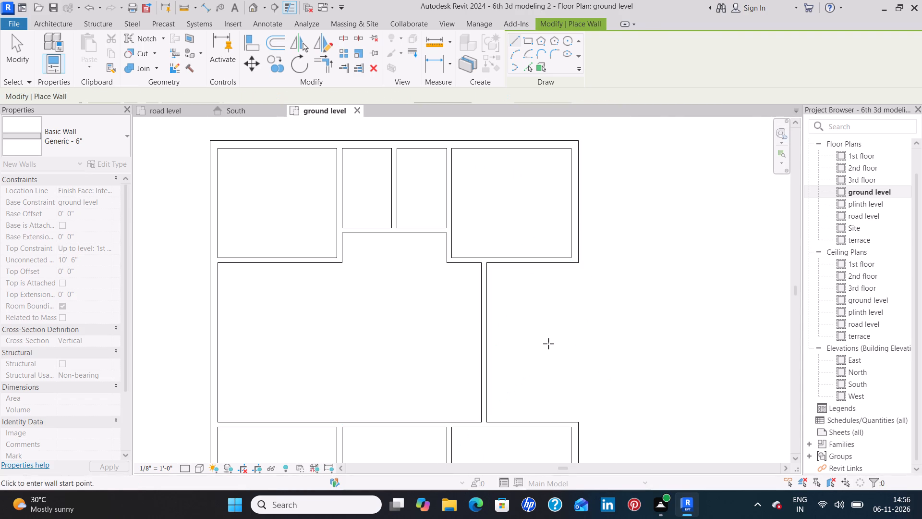
{"action": "key", "text": "Escape"}
{"action": "scroll", "coordinate": [541, 332], "scroll_direction": "down", "scroll_amount": 1}
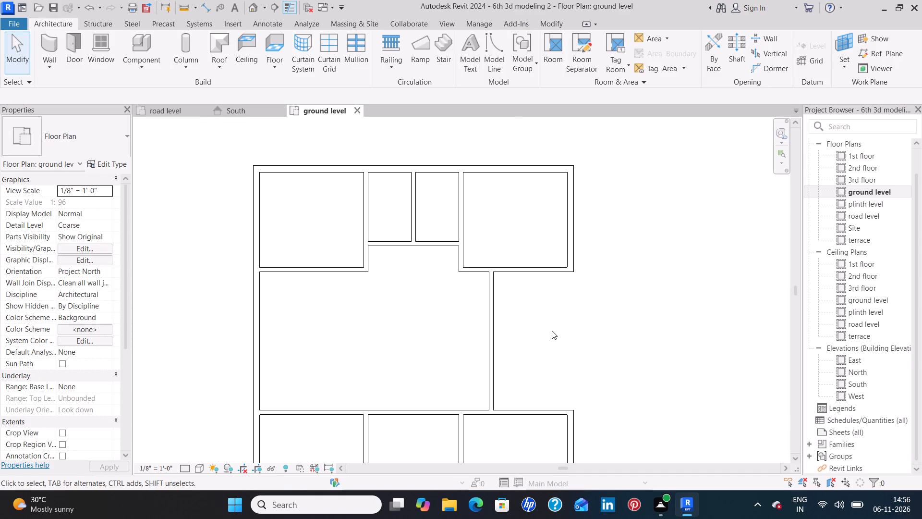
Draw a Generic - 6" wall about 16'-6" long from the northeast room's south wall to the cross wall, just inside the east exterior line.
{"action": "middle_click_drag", "start_coordinate": [552, 331], "coordinate": [507, 348]}
{"action": "scroll", "coordinate": [517, 347], "scroll_direction": "up", "scroll_amount": 2}
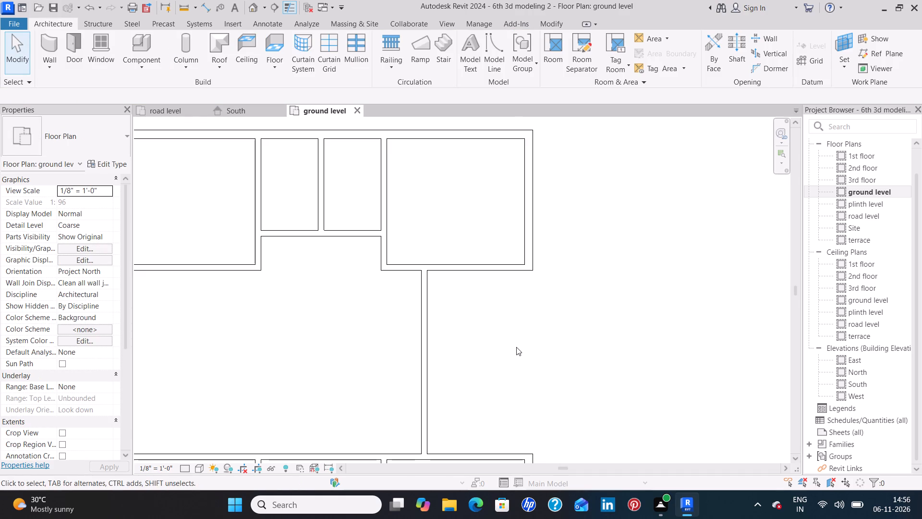
{"action": "scroll", "coordinate": [516, 347], "scroll_direction": "up", "scroll_amount": 1}
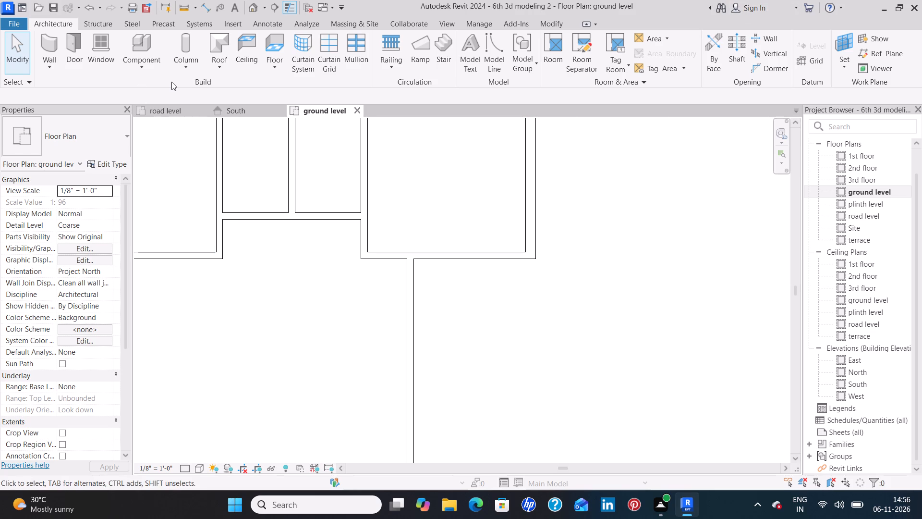
{"action": "left_click", "coordinate": [49, 41]}
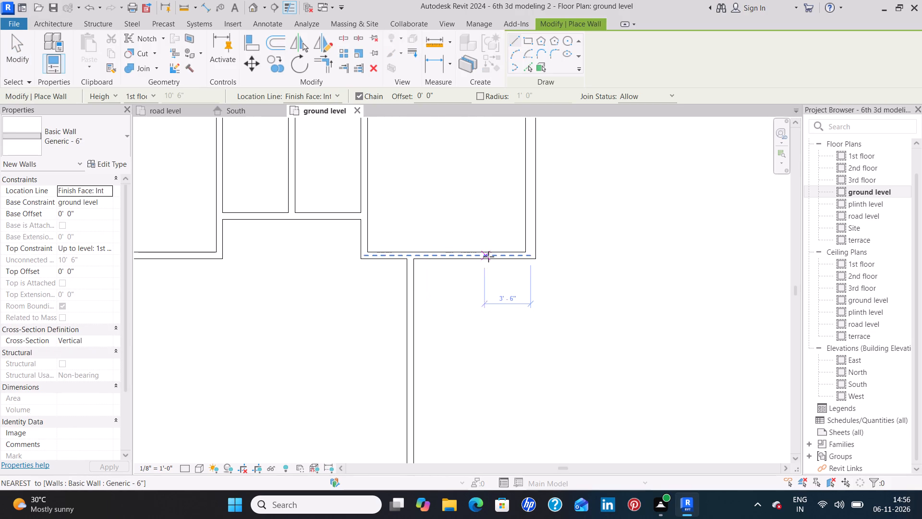
{"action": "left_click", "coordinate": [515, 261]}
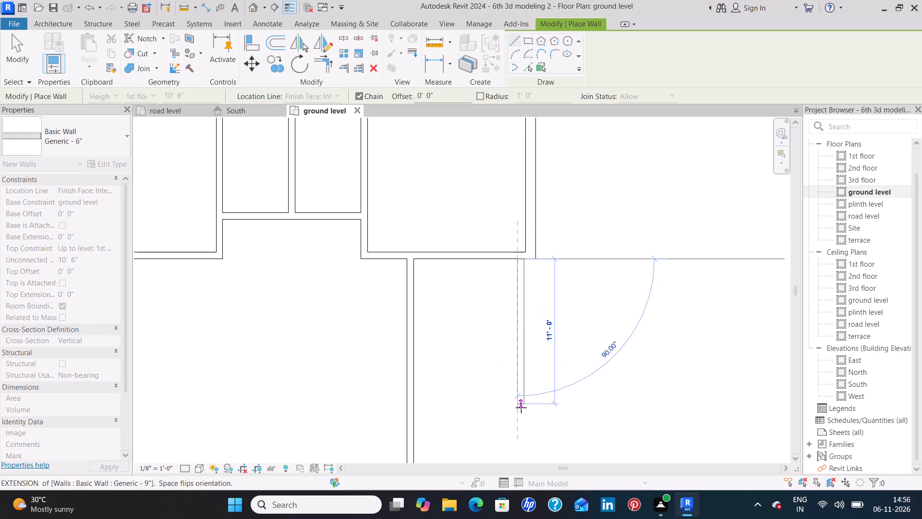
{"action": "middle_click_drag", "start_coordinate": [521, 408], "coordinate": [504, 309]}
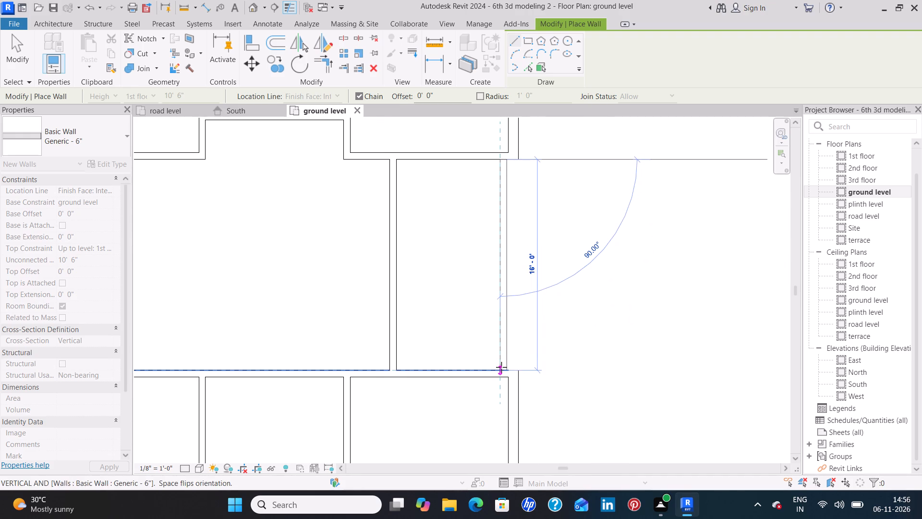
{"action": "left_click", "coordinate": [501, 367]}
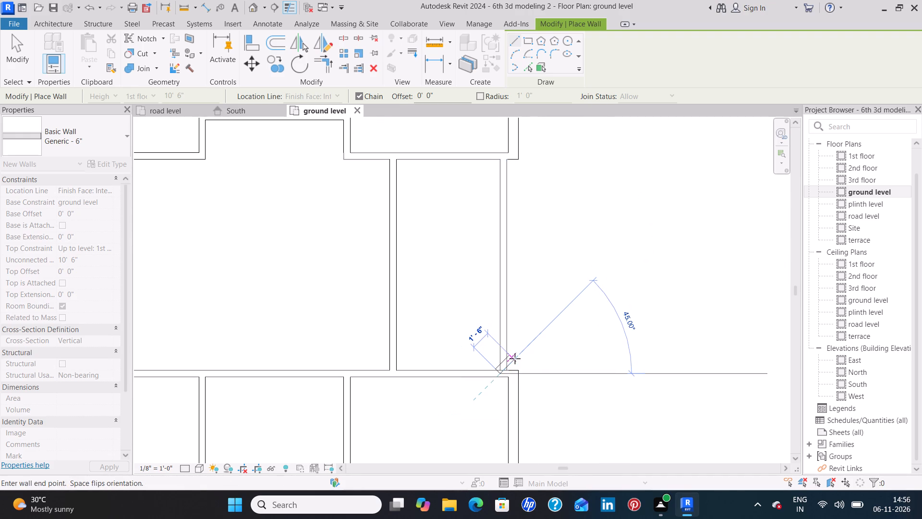
{"action": "key", "text": "Escape"}
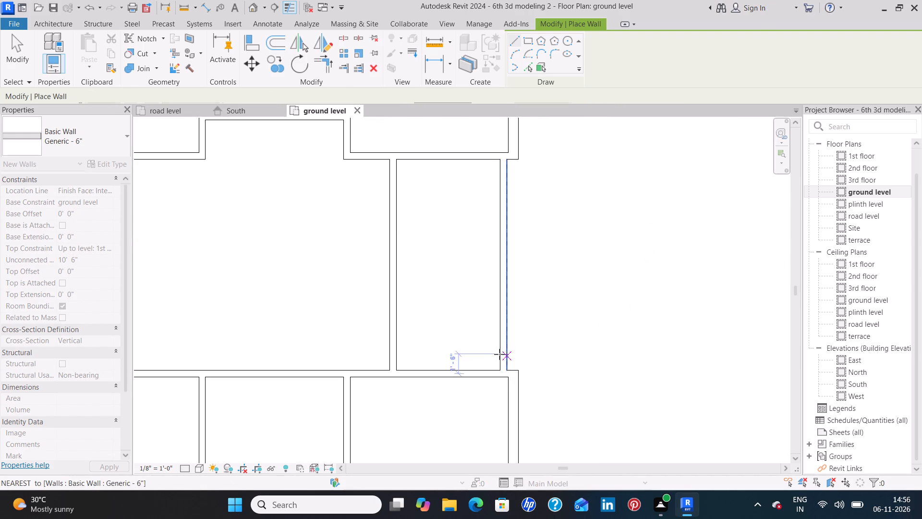
{"action": "key", "text": "Escape"}
Check the kitchen size on the reference plan and set the new east wall's distance from the parallel wall to 10'4.5", unjoining the conflicting elements.
{"action": "left_click", "coordinate": [500, 352]}
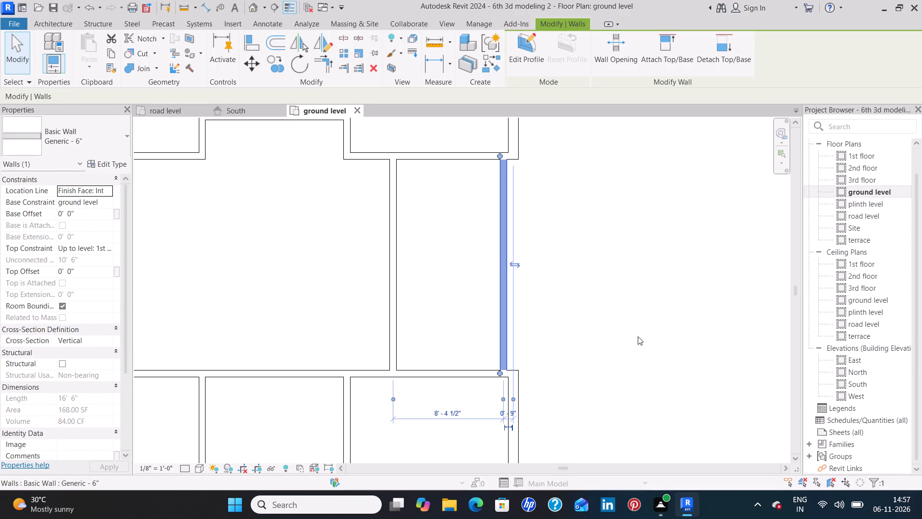
{"action": "middle_click_drag", "start_coordinate": [634, 323], "coordinate": [630, 348]}
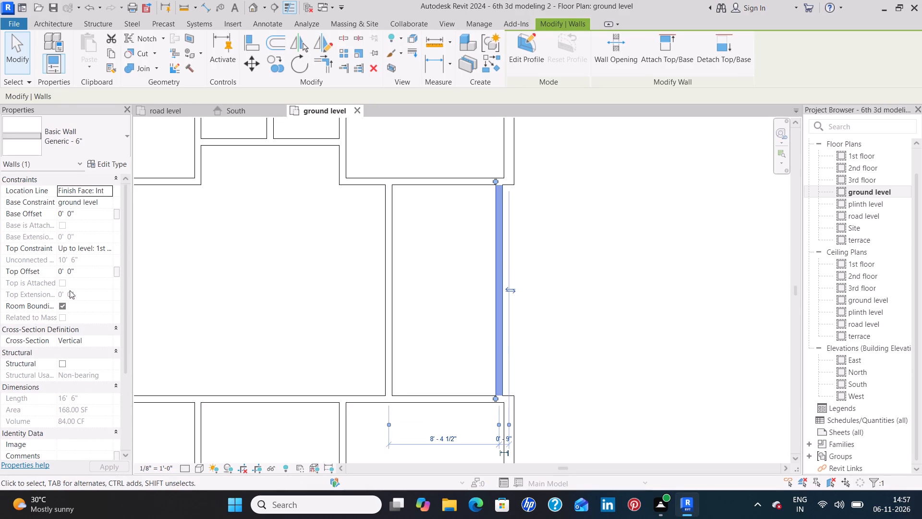
{"action": "scroll", "coordinate": [230, 276], "scroll_direction": "down", "scroll_amount": 4}
{"action": "middle_click_drag", "start_coordinate": [225, 274], "coordinate": [229, 272]}
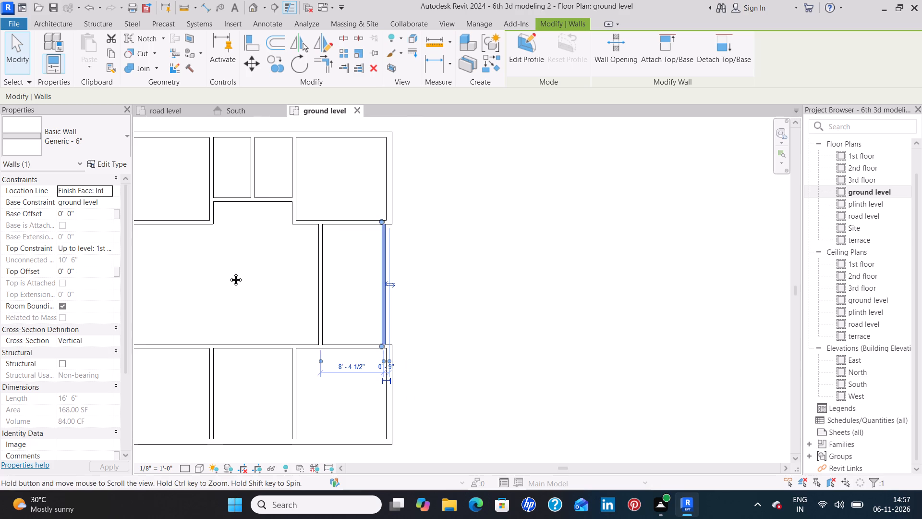
{"action": "middle_click_drag", "start_coordinate": [229, 272], "coordinate": [508, 277]}
{"action": "scroll", "coordinate": [354, 295], "scroll_direction": "down", "scroll_amount": 3}
{"action": "middle_click_drag", "start_coordinate": [267, 292], "coordinate": [459, 273]}
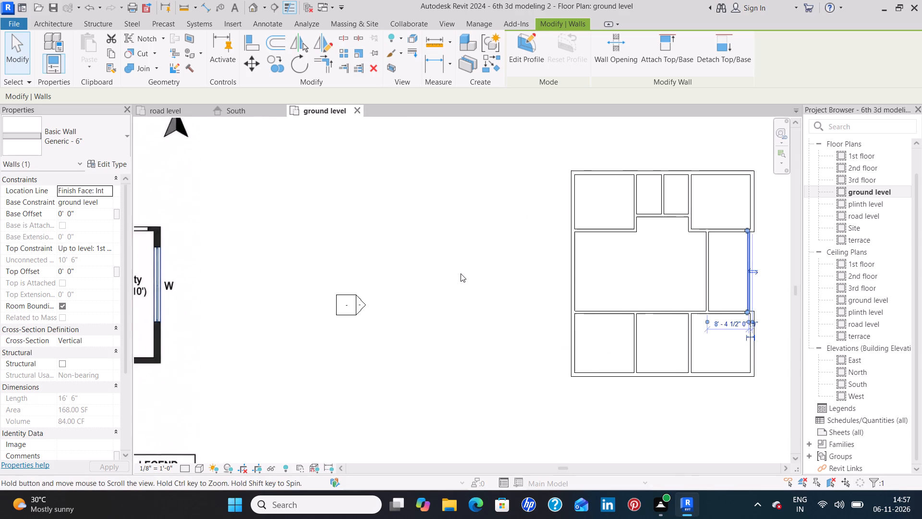
{"action": "scroll", "coordinate": [450, 276], "scroll_direction": "down", "scroll_amount": 3}
{"action": "scroll", "coordinate": [391, 279], "scroll_direction": "down", "scroll_amount": 1}
{"action": "middle_click_drag", "start_coordinate": [393, 278], "coordinate": [460, 273]}
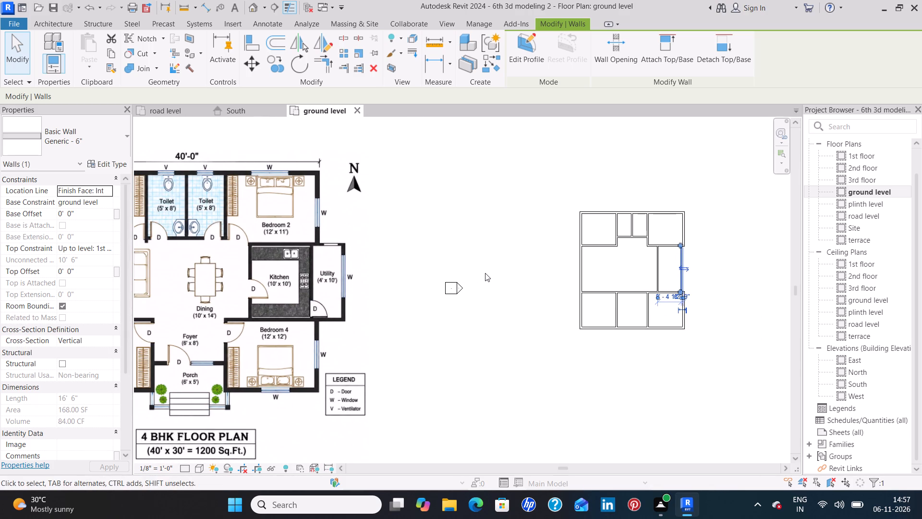
{"action": "middle_click_drag", "start_coordinate": [484, 275], "coordinate": [312, 286]}
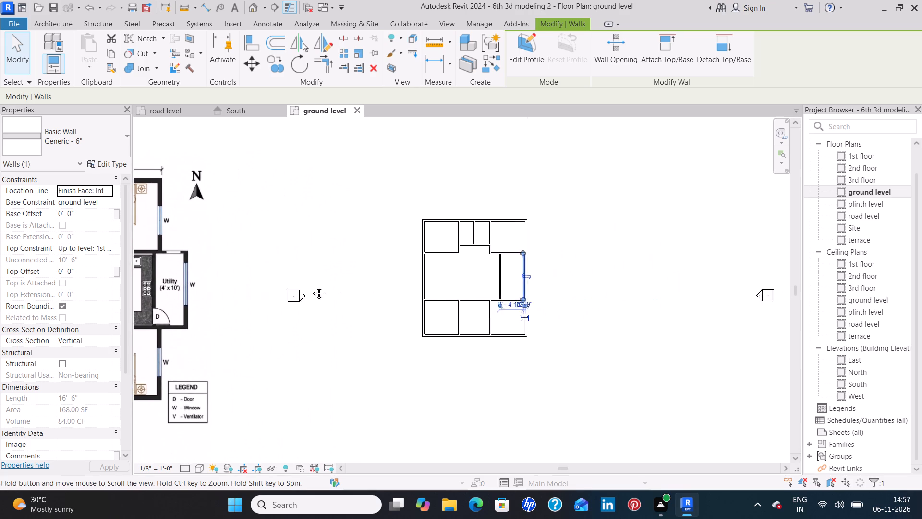
{"action": "middle_click_drag", "start_coordinate": [312, 286], "coordinate": [303, 287]}
{"action": "scroll", "coordinate": [522, 289], "scroll_direction": "up", "scroll_amount": 12}
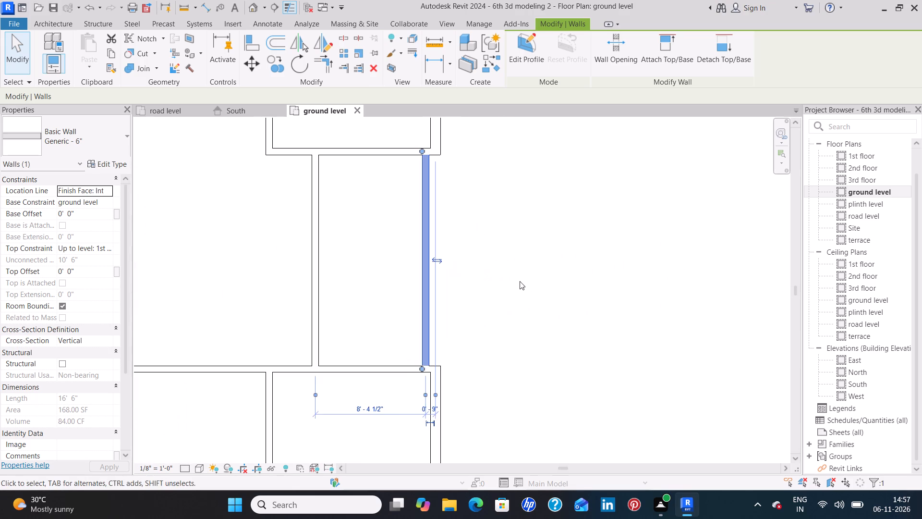
{"action": "middle_click_drag", "start_coordinate": [488, 308], "coordinate": [534, 292]}
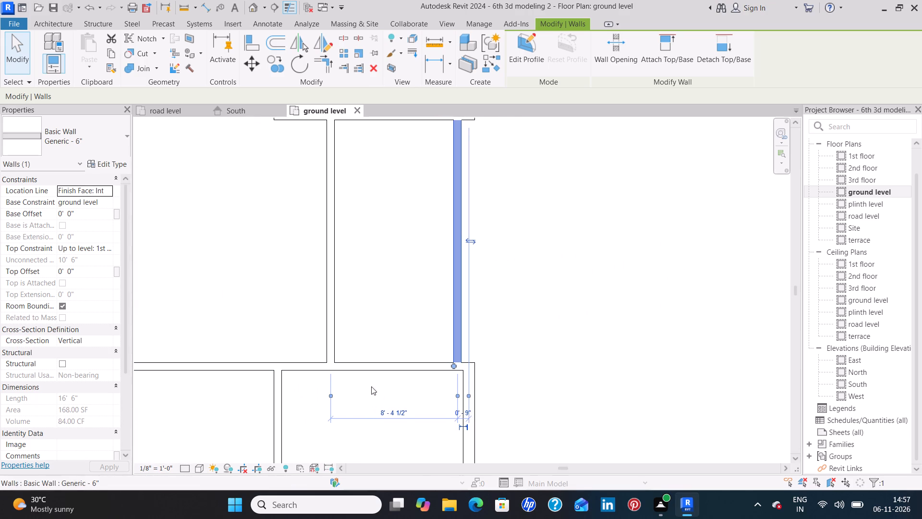
{"action": "left_click", "coordinate": [396, 415]}
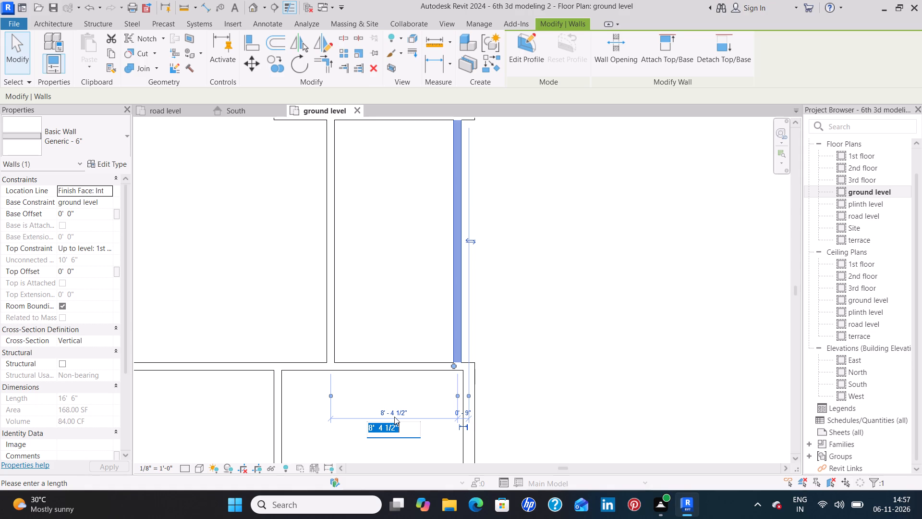
{"action": "key", "text": "1"}
{"action": "type", "text": "0'"}
{"action": "key", "text": "4"}
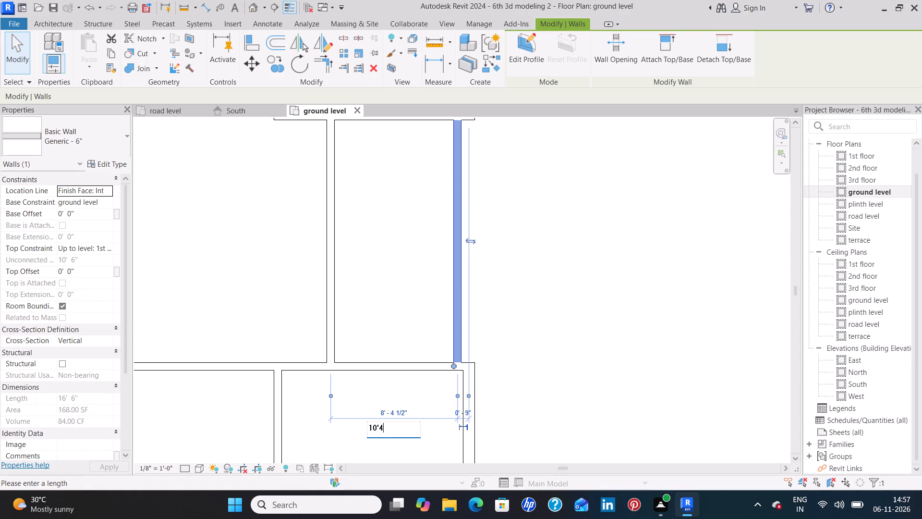
{"action": "type", "text": ".5"}
{"action": "key", "text": "shift+quotedbl"}
{"action": "key", "text": "Return"}
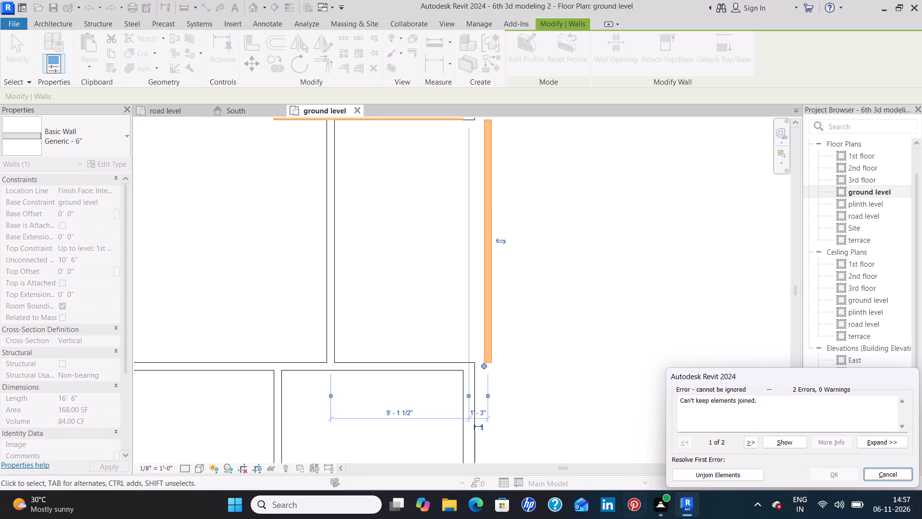
{"action": "left_click", "coordinate": [707, 475]}
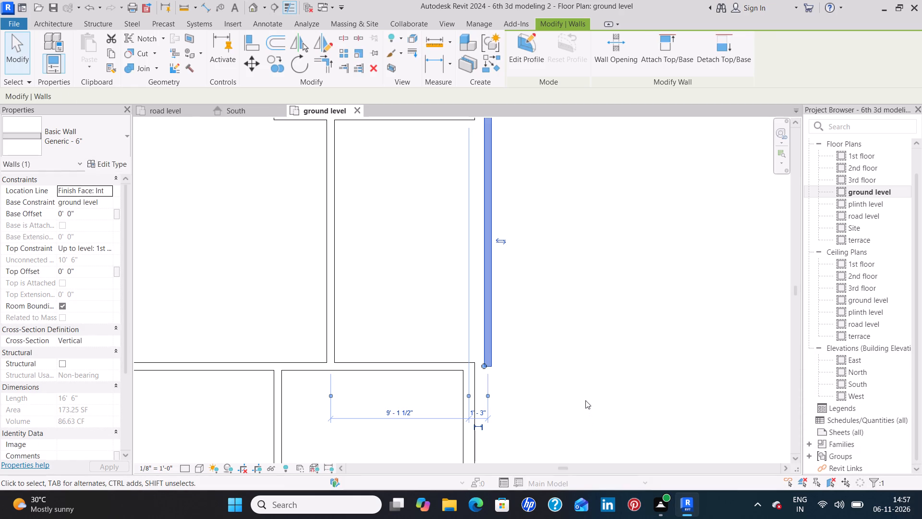
{"action": "left_click", "coordinate": [585, 400]}
{"action": "scroll", "coordinate": [600, 364], "scroll_direction": "down", "scroll_amount": 3}
{"action": "middle_click_drag", "start_coordinate": [617, 328], "coordinate": [605, 352]}
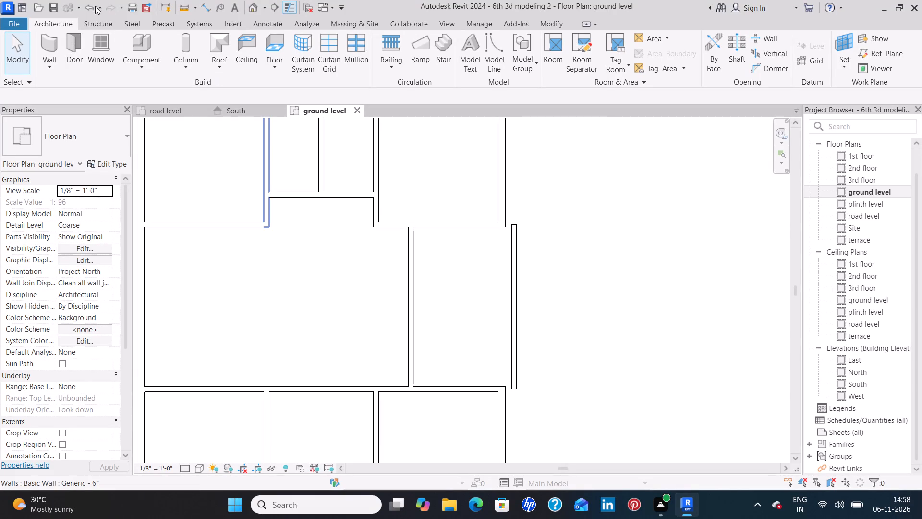
Measure the horizontal distance from the inner face of the northeast room's west wall to the west face of the north-south wall below it.
{"action": "left_click", "coordinate": [207, 6]}
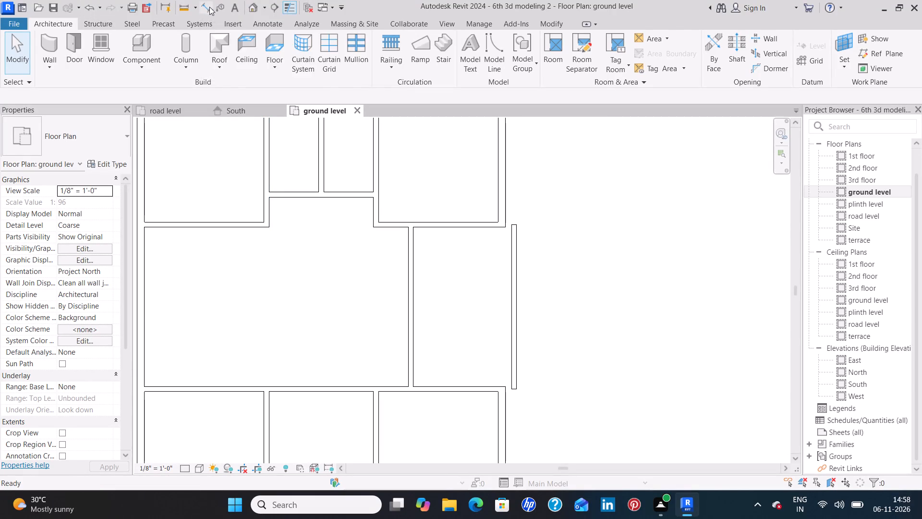
{"action": "left_click", "coordinate": [547, 54]}
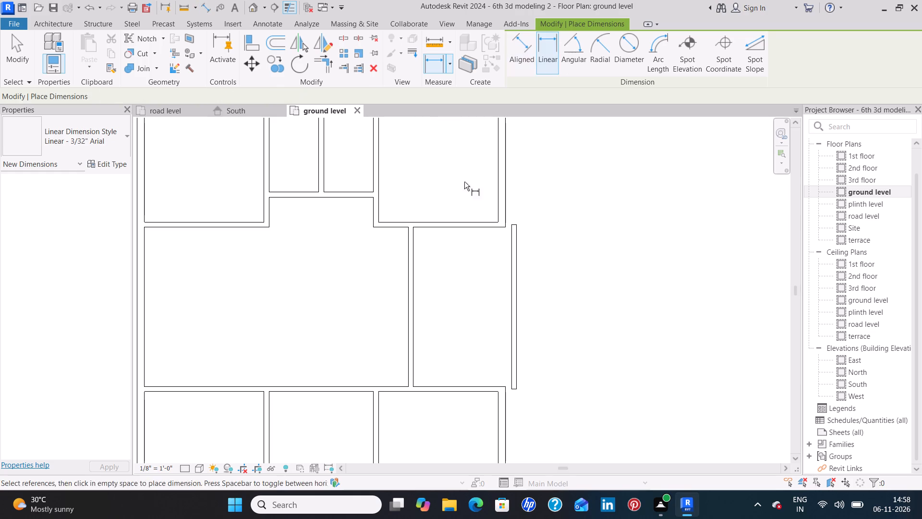
{"action": "scroll", "coordinate": [384, 220], "scroll_direction": "up", "scroll_amount": 13}
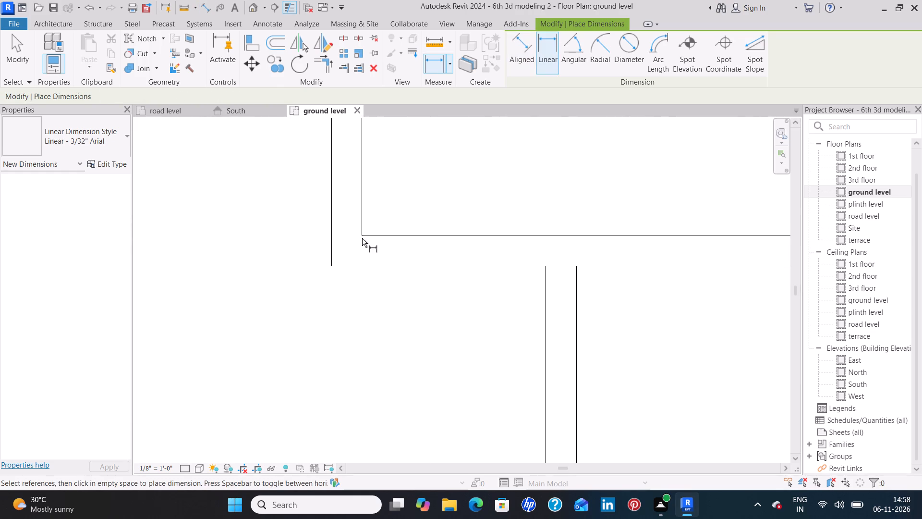
{"action": "left_click", "coordinate": [362, 234]}
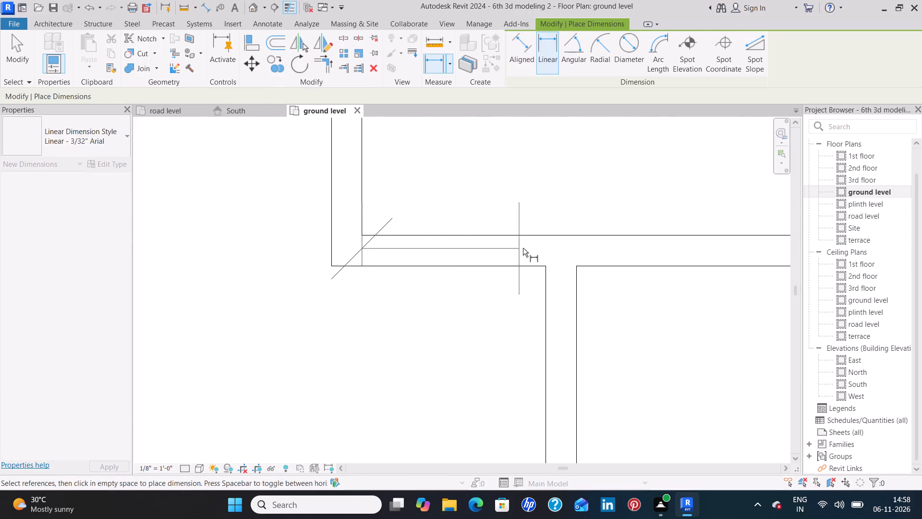
{"action": "left_click", "coordinate": [546, 265]}
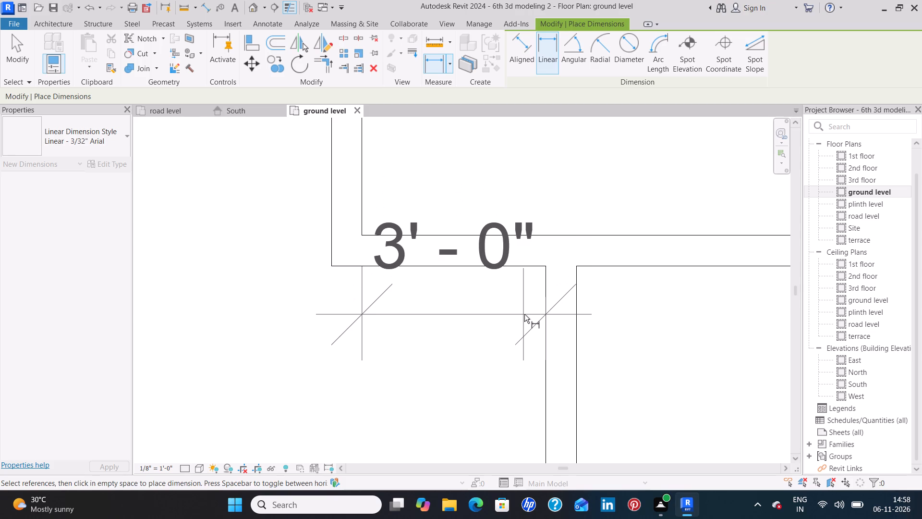
{"action": "key", "text": "Escape"}
Measure the clear width between the north-south wall and the relocated east wall with a linear dimension.
{"action": "scroll", "coordinate": [736, 328], "scroll_direction": "down", "scroll_amount": 5}
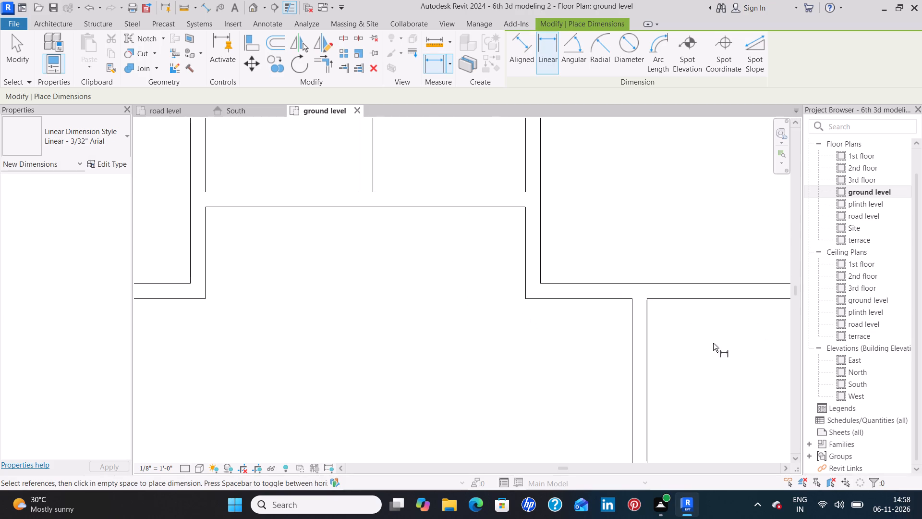
{"action": "middle_click_drag", "start_coordinate": [703, 347], "coordinate": [436, 262]}
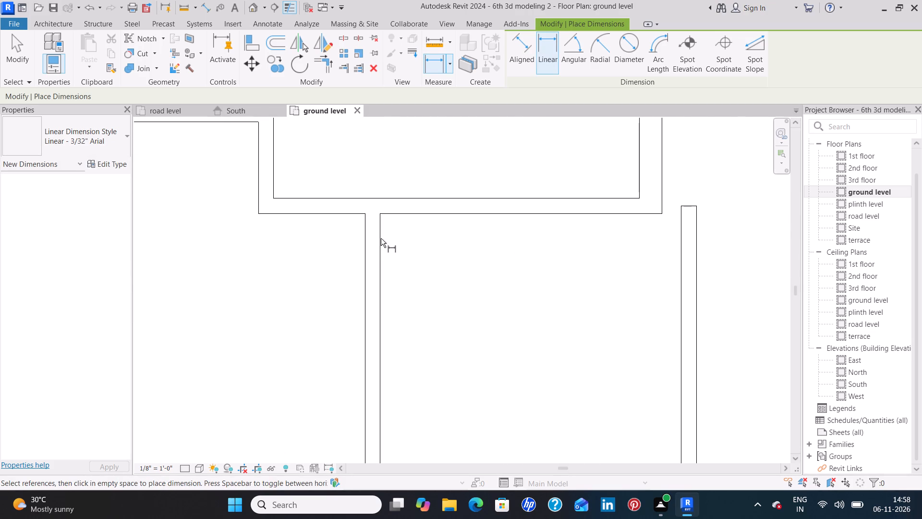
{"action": "left_click", "coordinate": [379, 213]}
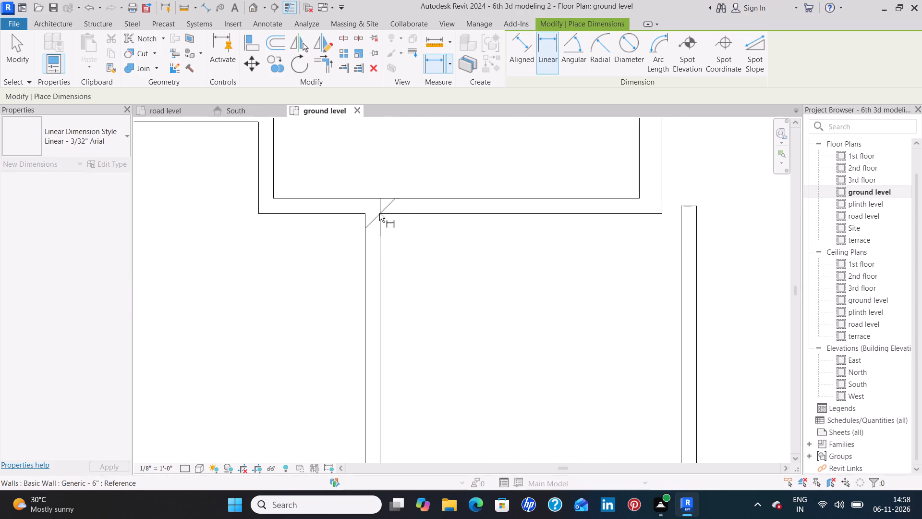
{"action": "left_click", "coordinate": [680, 221]}
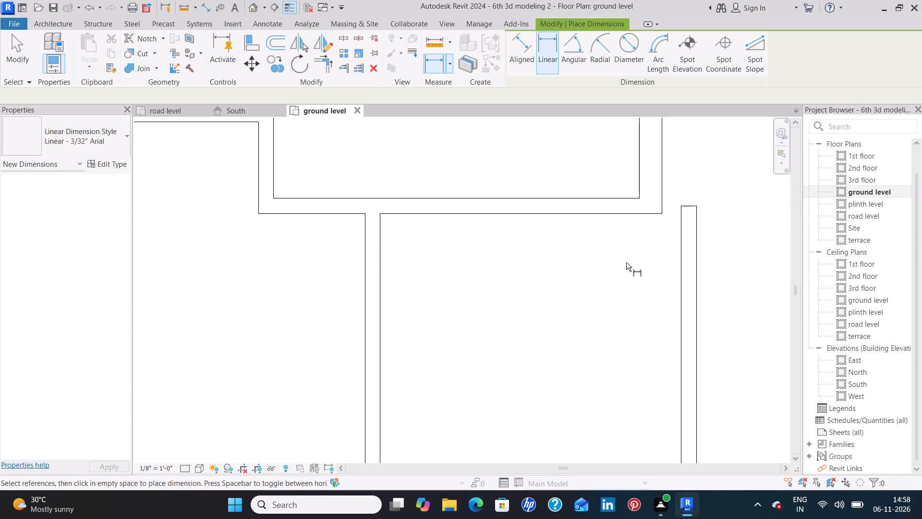
{"action": "scroll", "coordinate": [603, 280], "scroll_direction": "down", "scroll_amount": 7}
{"action": "middle_click_drag", "start_coordinate": [585, 286], "coordinate": [522, 329]}
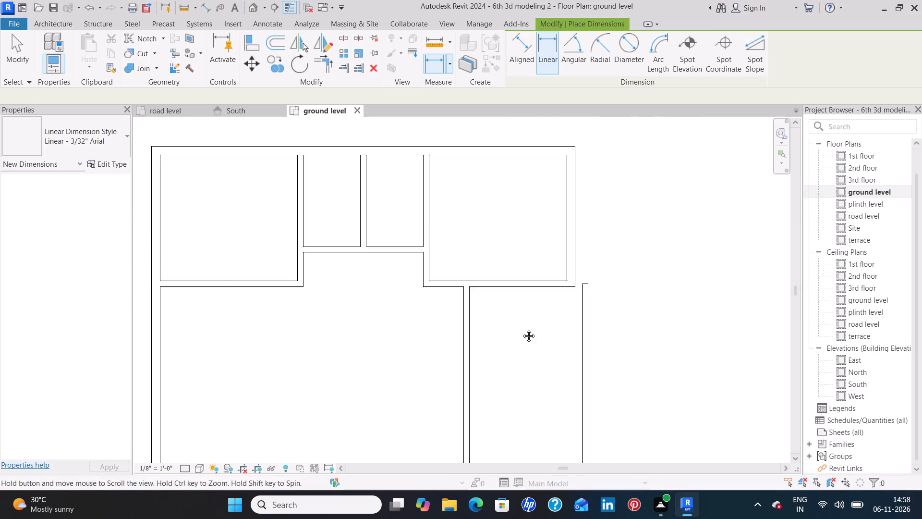
{"action": "middle_click_drag", "start_coordinate": [522, 329], "coordinate": [513, 334]}
{"action": "key", "text": "Escape"}
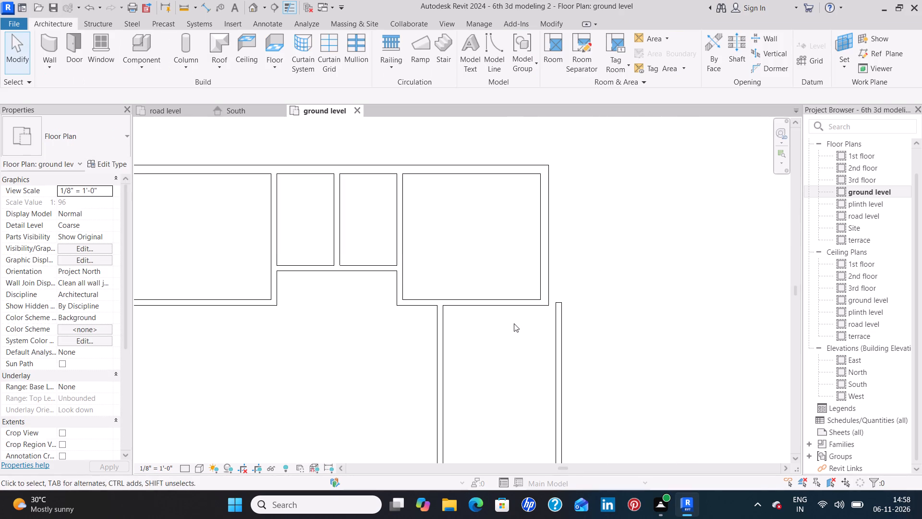
Extend the northeast room's south wall eastward to join the top end of the kitchen's east wall.
{"action": "left_click", "coordinate": [544, 303]}
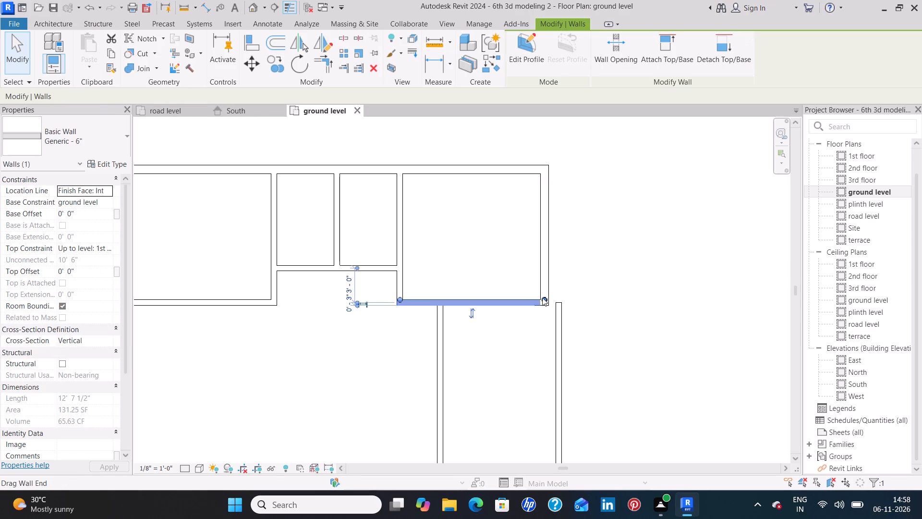
{"action": "scroll", "coordinate": [542, 297], "scroll_direction": "up", "scroll_amount": 7}
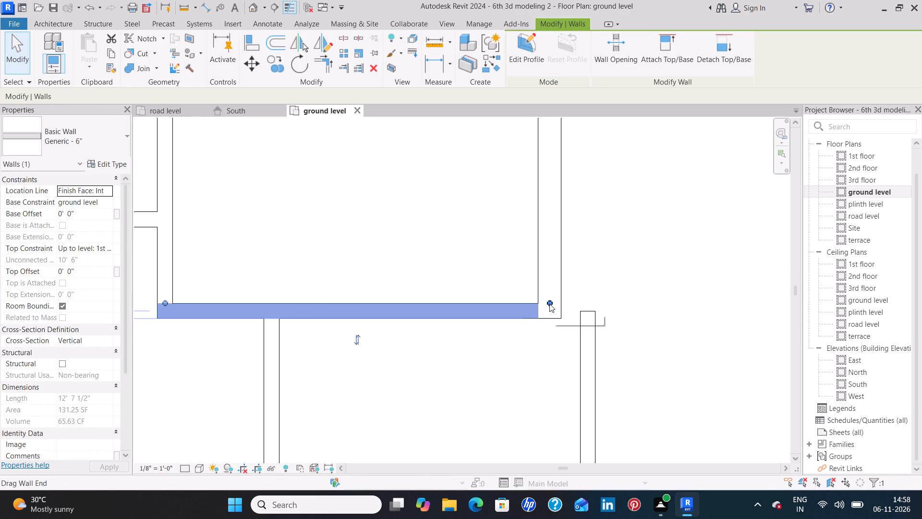
{"action": "left_click_drag", "start_coordinate": [550, 302], "coordinate": [582, 304]}
{"action": "left_click", "coordinate": [630, 304]}
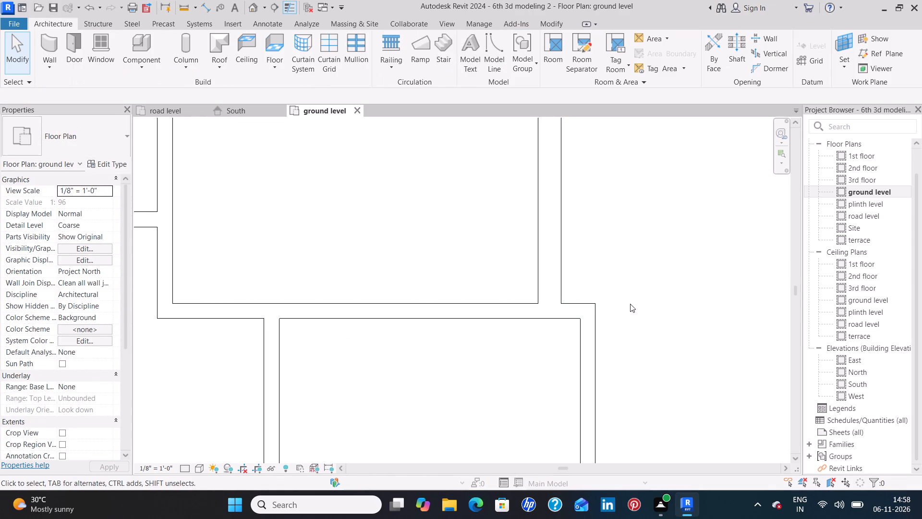
Measure the kitchen's clear width between the inner faces of its west and east walls with a linear dimension.
{"action": "left_click", "coordinate": [206, 11]}
{"action": "left_click", "coordinate": [545, 54]}
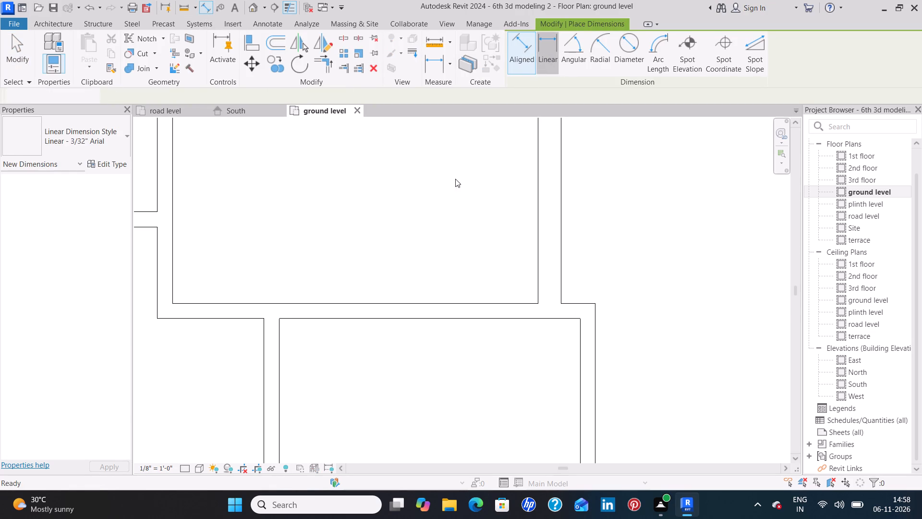
{"action": "left_click", "coordinate": [279, 319]}
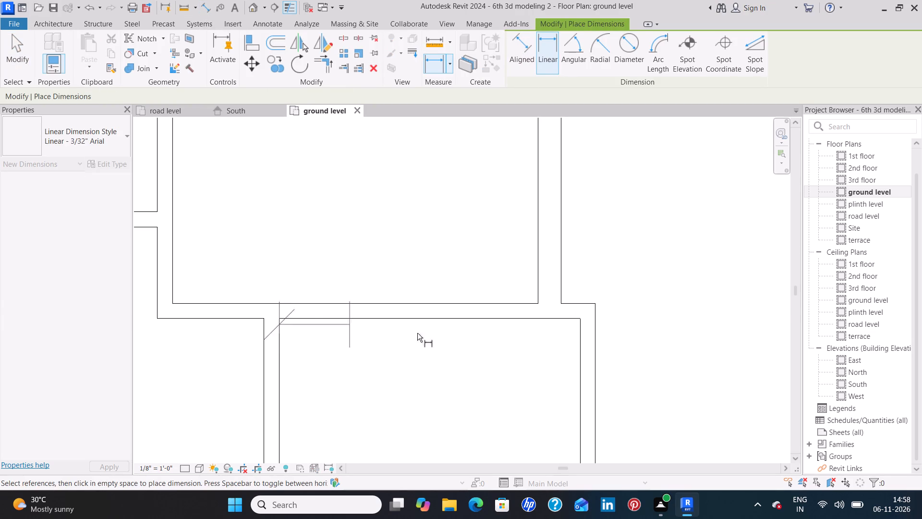
{"action": "left_click", "coordinate": [580, 318]}
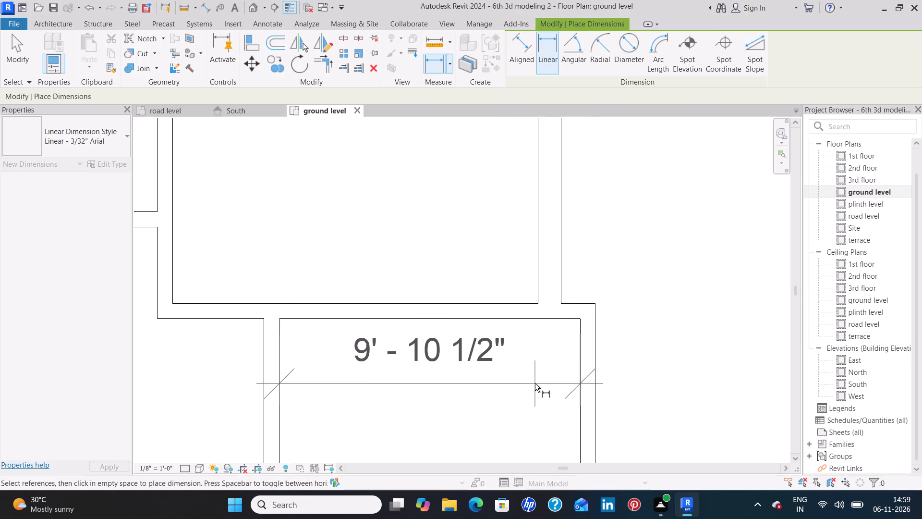
{"action": "left_click", "coordinate": [535, 383]}
{"action": "scroll", "coordinate": [503, 394], "scroll_direction": "down", "scroll_amount": 2}
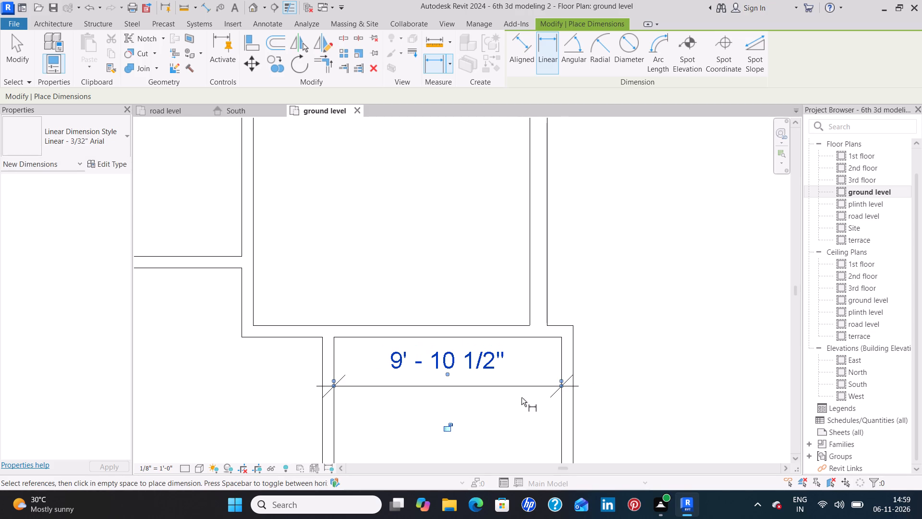
{"action": "middle_click_drag", "start_coordinate": [521, 390], "coordinate": [515, 234]}
{"action": "middle_click_drag", "start_coordinate": [663, 339], "coordinate": [662, 300]}
{"action": "scroll", "coordinate": [657, 301], "scroll_direction": "down", "scroll_amount": 4}
{"action": "middle_click_drag", "start_coordinate": [651, 355], "coordinate": [639, 294]}
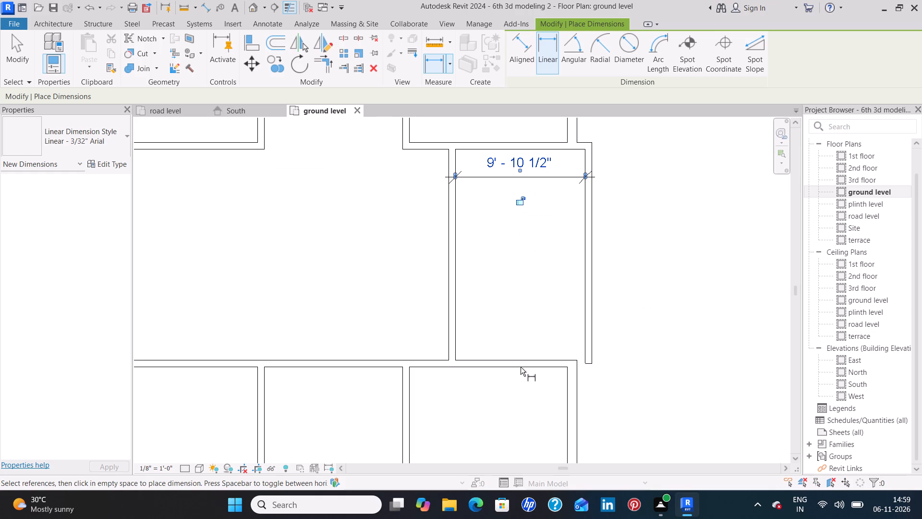
{"action": "key", "text": "Escape"}
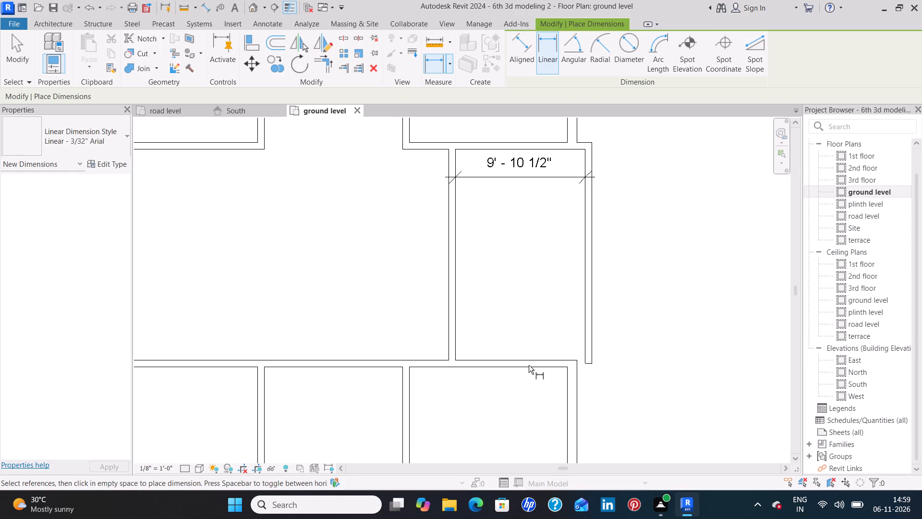
{"action": "key", "text": "Escape"}
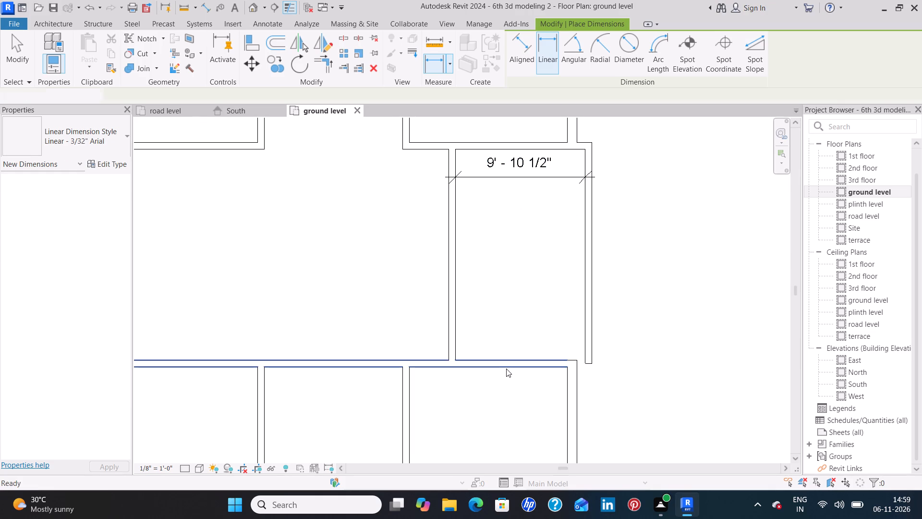
Set the kitchen east wall's distance from the parallel north-south wall to 10' 6".
{"action": "left_click", "coordinate": [510, 366]}
{"action": "scroll", "coordinate": [699, 336], "scroll_direction": "down", "scroll_amount": 3}
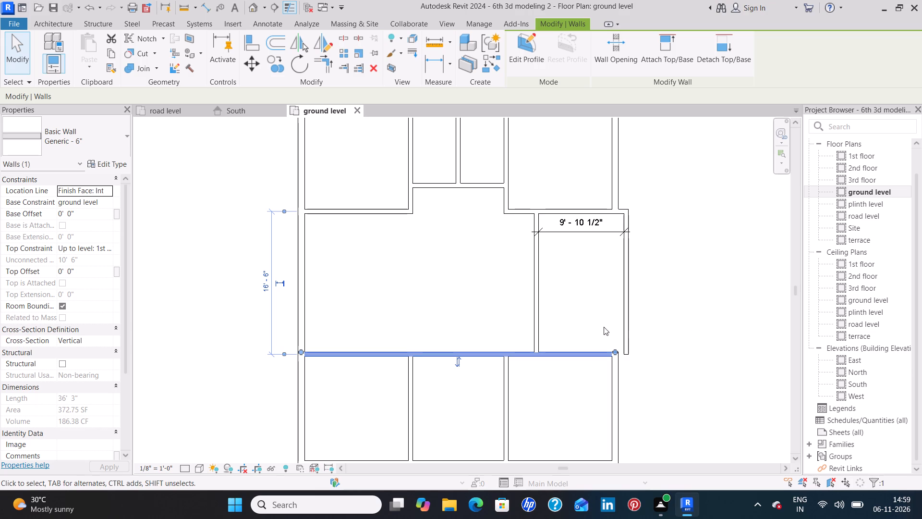
{"action": "left_click", "coordinate": [623, 324]}
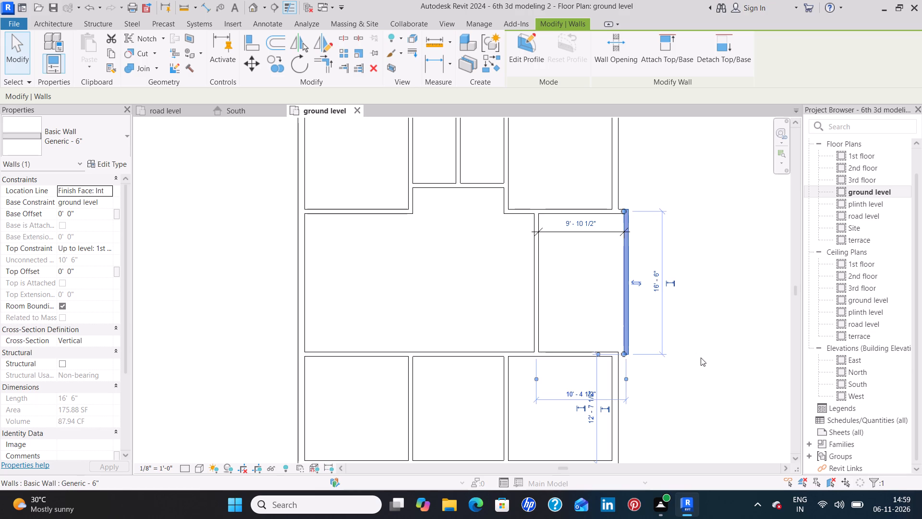
{"action": "left_click", "coordinate": [576, 390]}
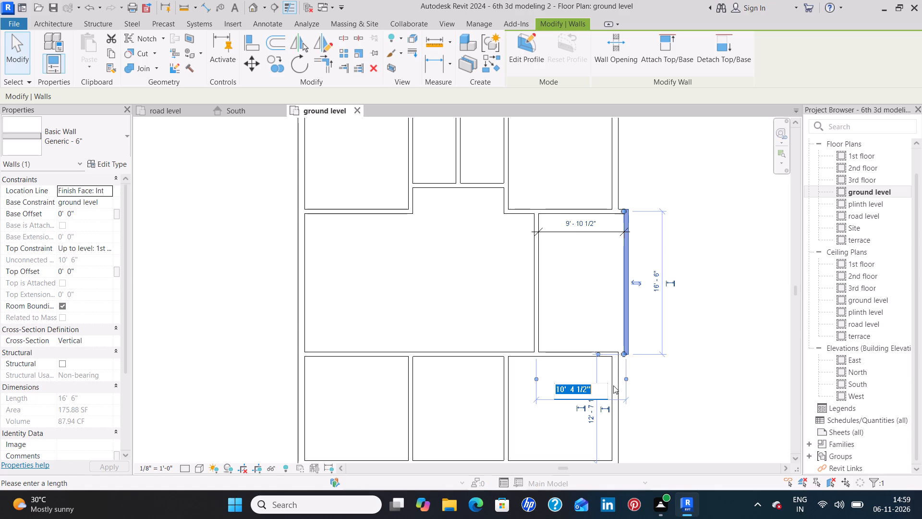
{"action": "left_click", "coordinate": [576, 388]}
{"action": "key", "text": "Right"}
{"action": "key", "text": "Right"}
{"action": "key", "text": "Right"}
{"action": "key", "text": "BackSpace"}
{"action": "key", "text": "BackSpace"}
{"action": "key", "text": "BackSpace"}
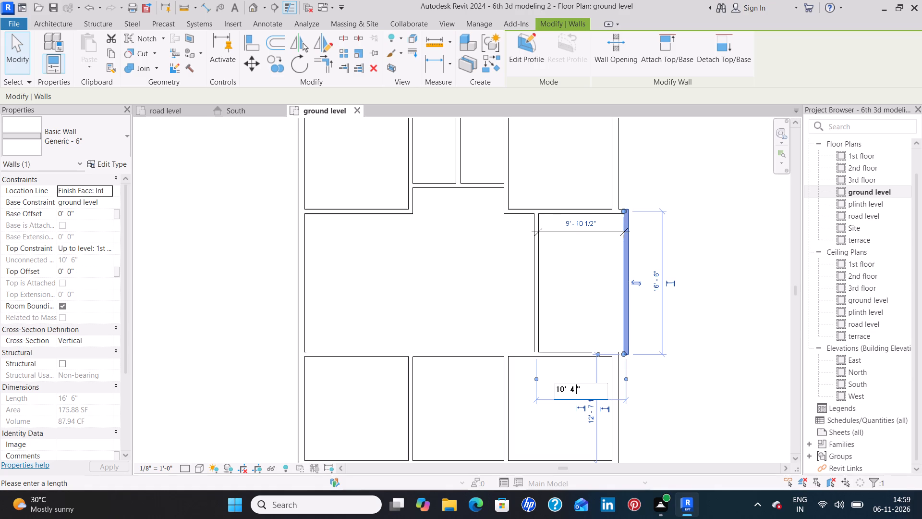
{"action": "key", "text": "BackSpace"}
{"action": "key", "text": "BackSpace"}
{"action": "key", "text": "6"}
{"action": "key", "text": "Return"}
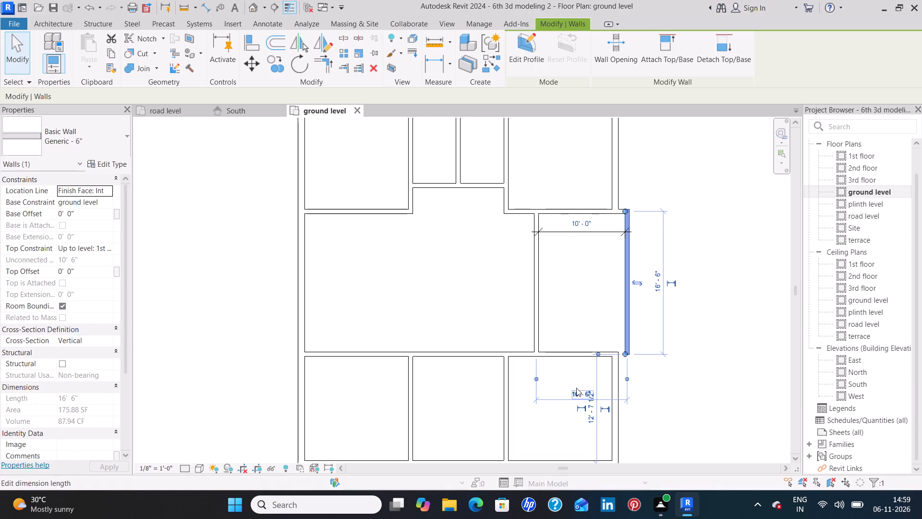
{"action": "left_click", "coordinate": [686, 406]}
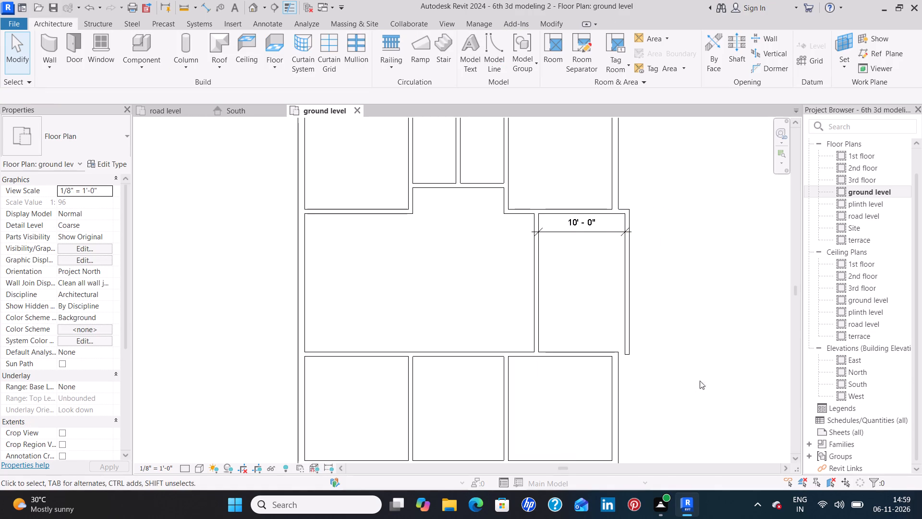
Delete the linear dimension across the kitchen's clear width.
{"action": "left_click", "coordinate": [582, 226]}
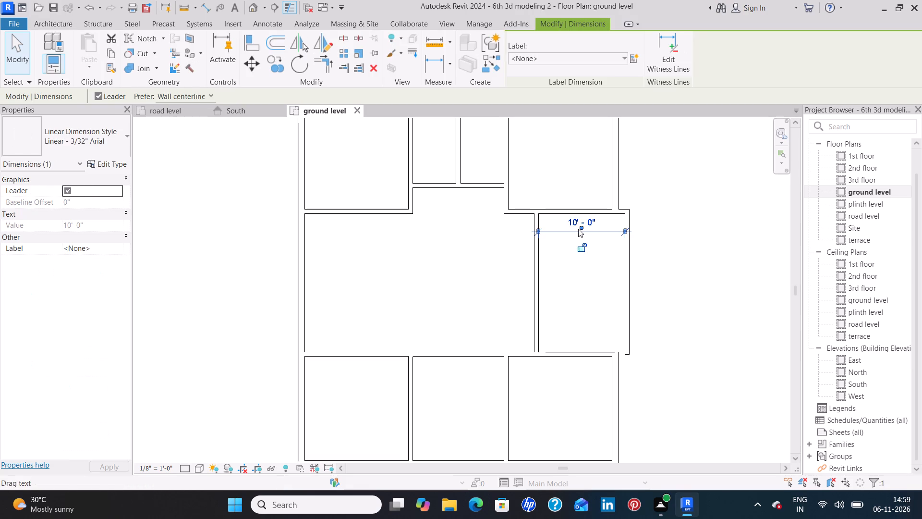
{"action": "key", "text": "Delete"}
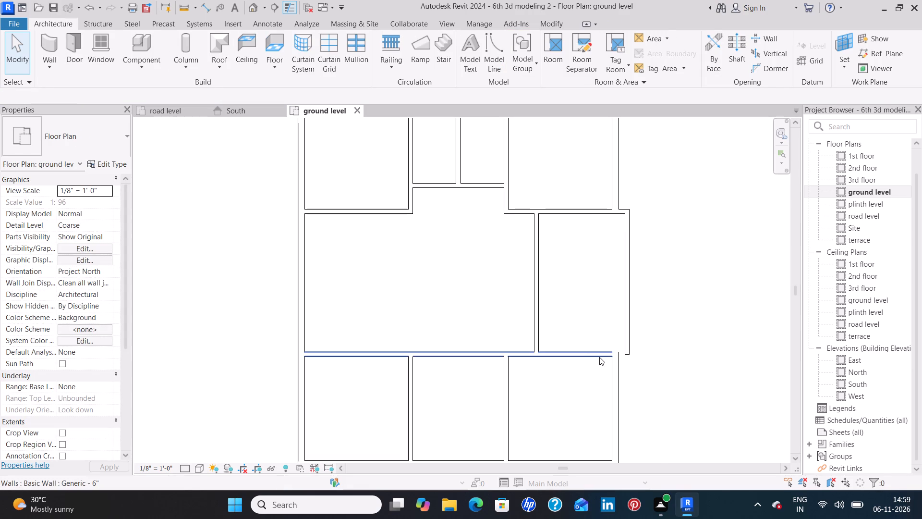
Extend the long cross wall south of the kitchen eastward to join the bottom end of the kitchen's east wall.
{"action": "left_click", "coordinate": [599, 357]}
{"action": "scroll", "coordinate": [621, 354], "scroll_direction": "up", "scroll_amount": 7}
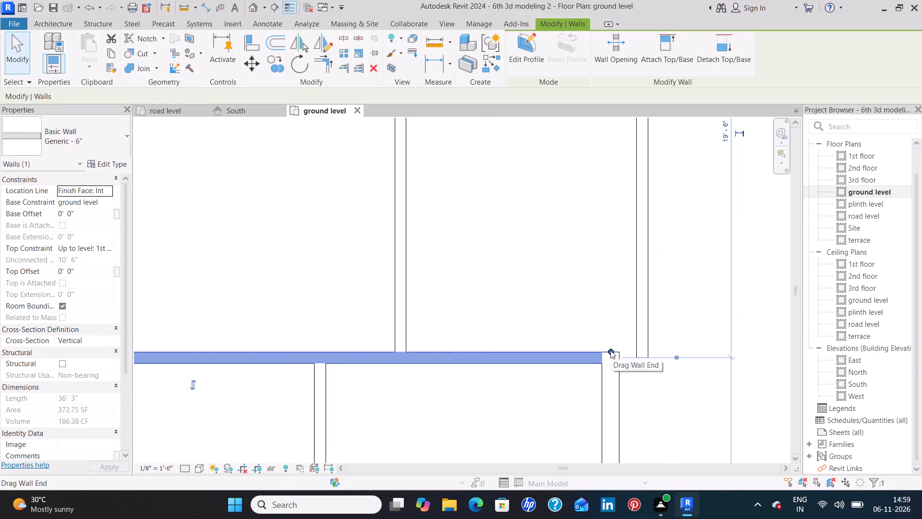
{"action": "left_click_drag", "start_coordinate": [610, 350], "coordinate": [640, 354]}
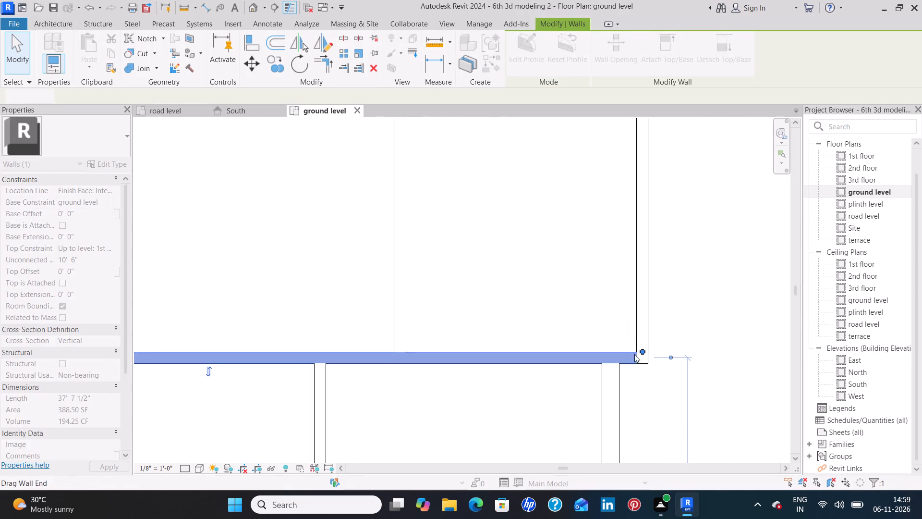
{"action": "left_click", "coordinate": [712, 319]}
{"action": "scroll", "coordinate": [703, 314], "scroll_direction": "down", "scroll_amount": 4}
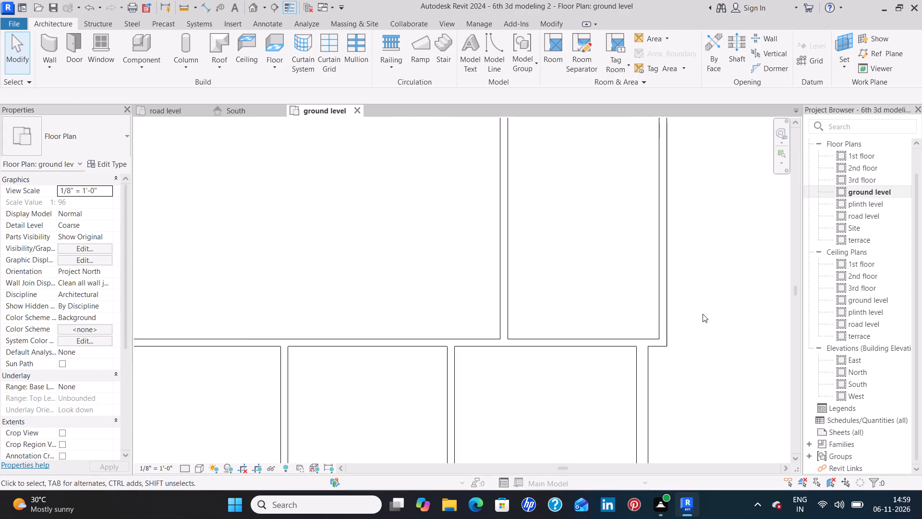
{"action": "scroll", "coordinate": [703, 314], "scroll_direction": "down", "scroll_amount": 9}
{"action": "middle_click_drag", "start_coordinate": [726, 270], "coordinate": [664, 296]}
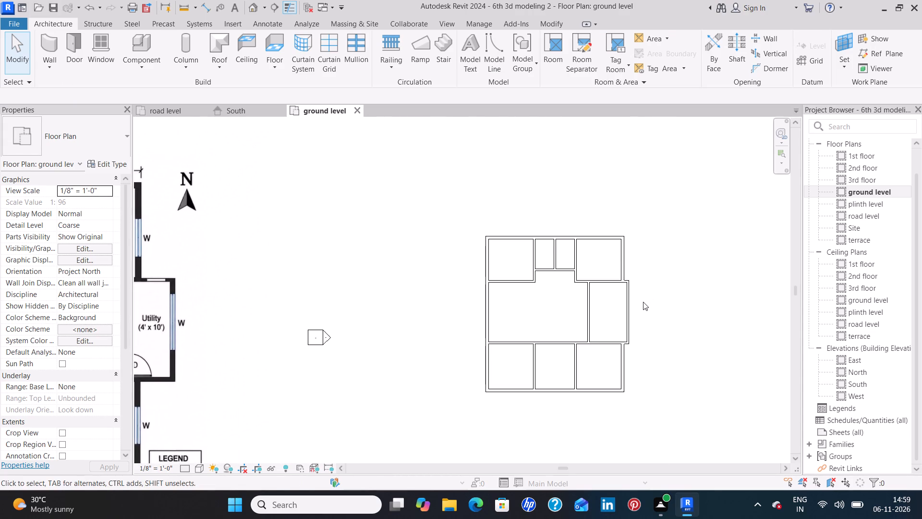
{"action": "scroll", "coordinate": [642, 303], "scroll_direction": "down", "scroll_amount": 1}
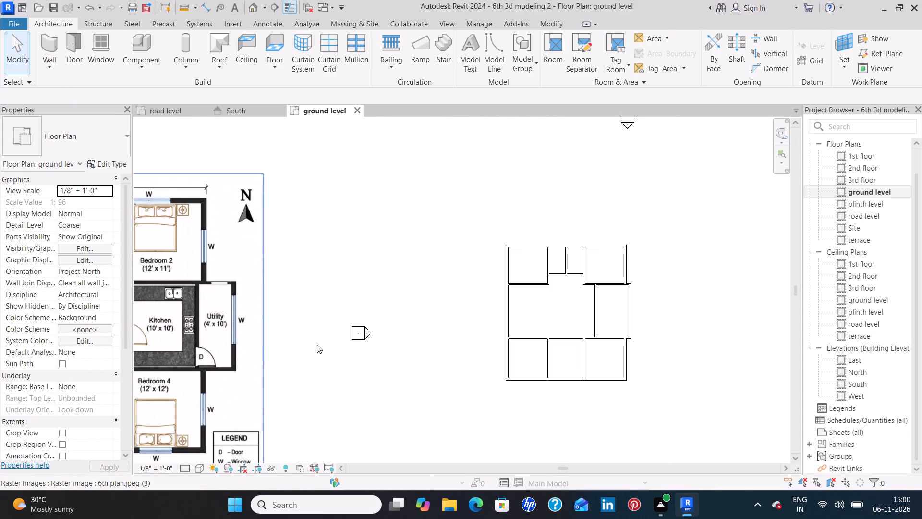
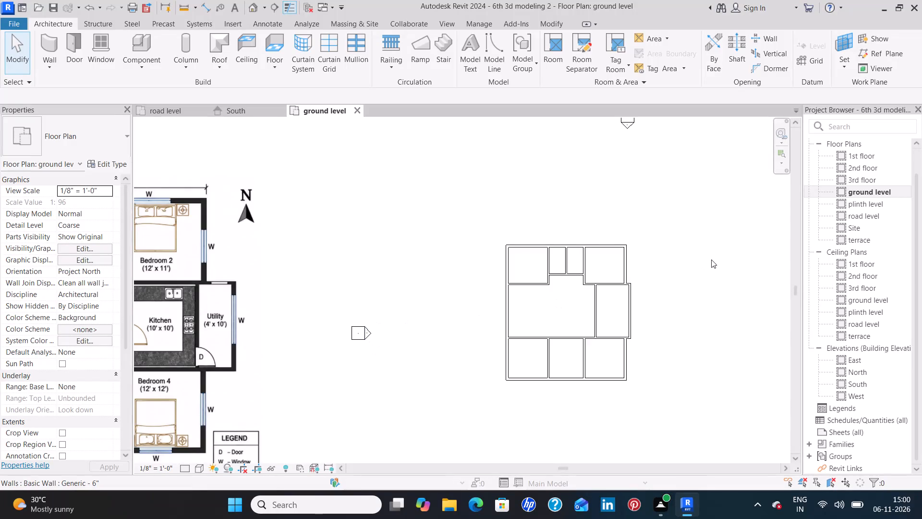
Measure the kitchen's clear north-south length between its north and south walls with a linear dimension placed east of the room.
{"action": "scroll", "coordinate": [586, 306], "scroll_direction": "up", "scroll_amount": 3}
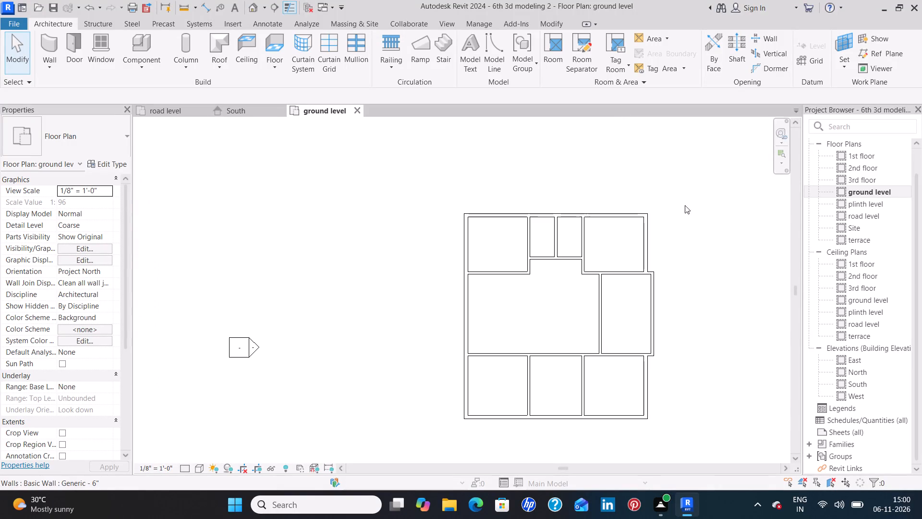
{"action": "scroll", "coordinate": [635, 309], "scroll_direction": "up", "scroll_amount": 8}
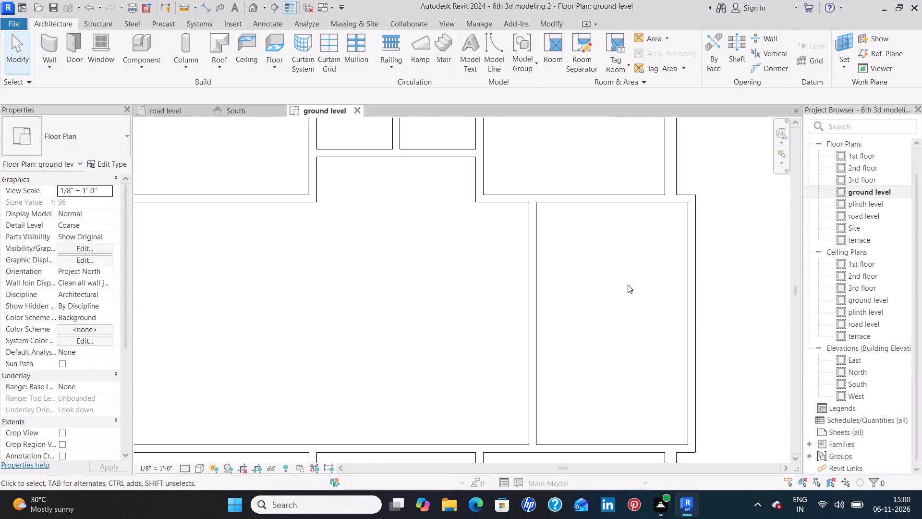
{"action": "middle_click_drag", "start_coordinate": [628, 284], "coordinate": [546, 280]}
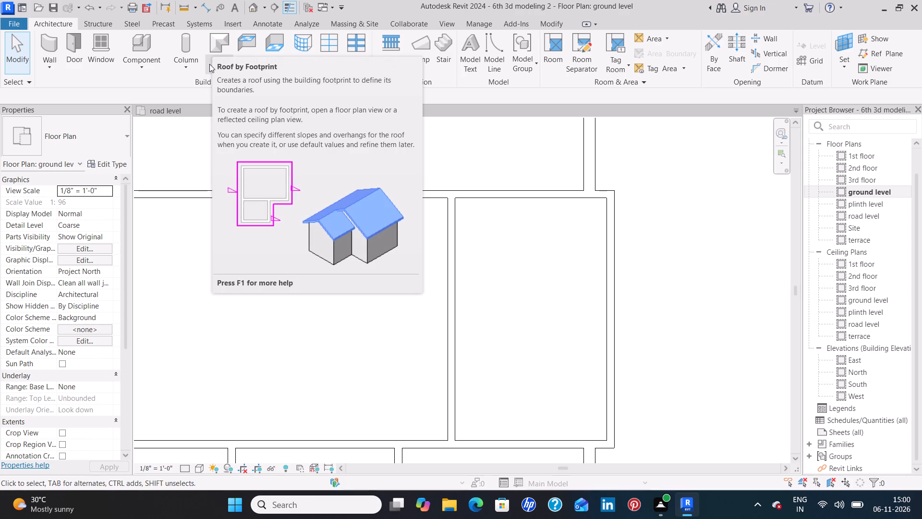
{"action": "left_click", "coordinate": [204, 6]}
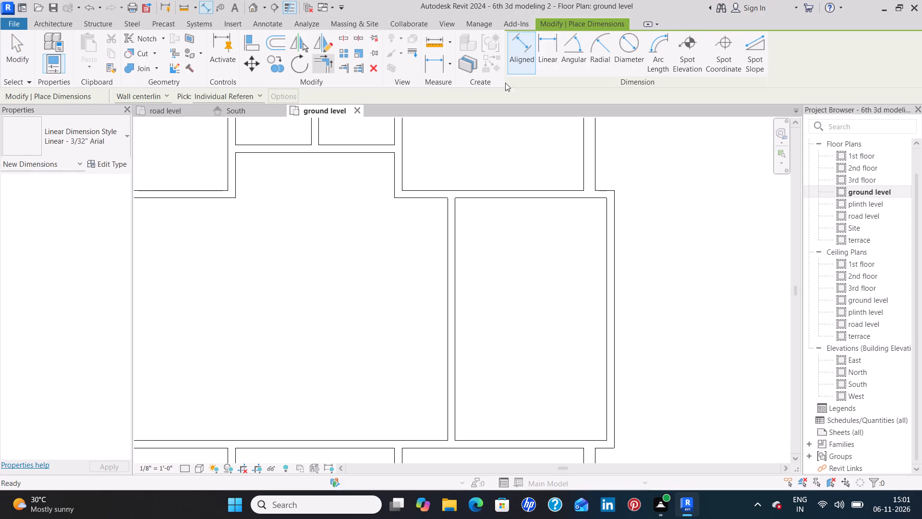
{"action": "left_click", "coordinate": [551, 46]}
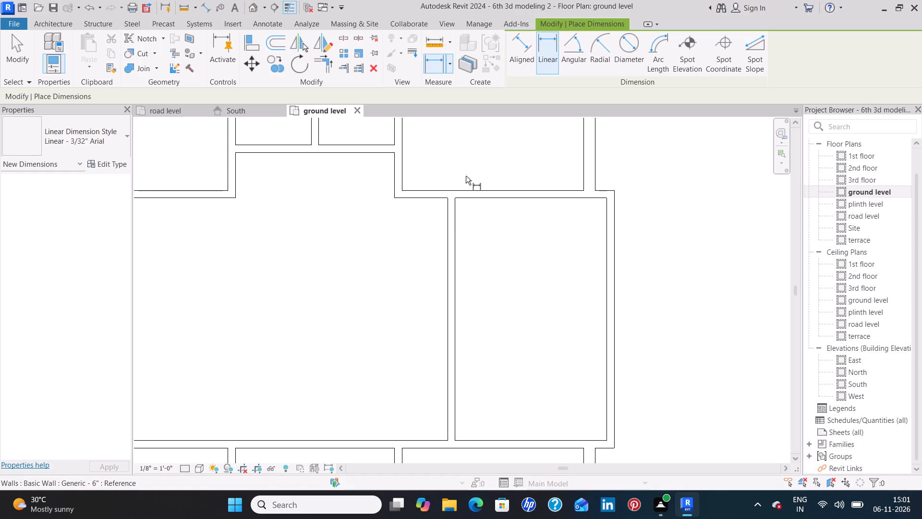
{"action": "left_click", "coordinate": [455, 198]}
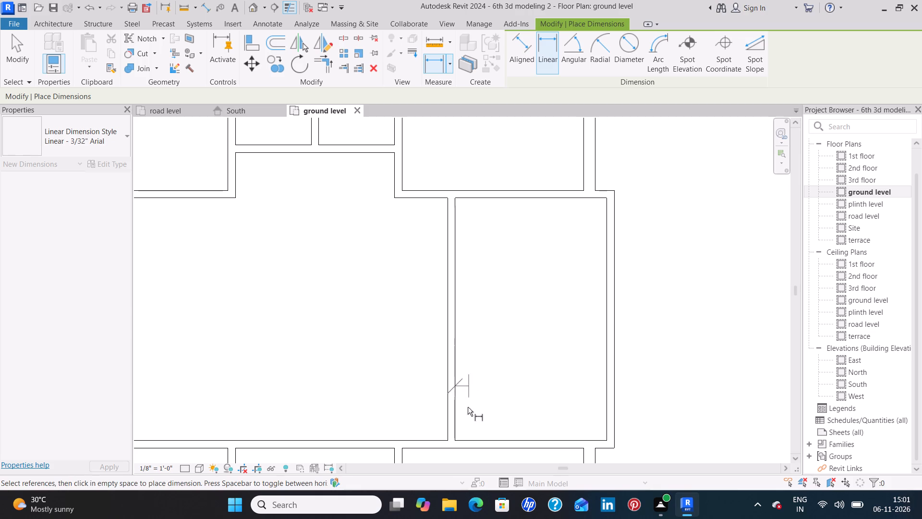
{"action": "left_click", "coordinate": [455, 440]}
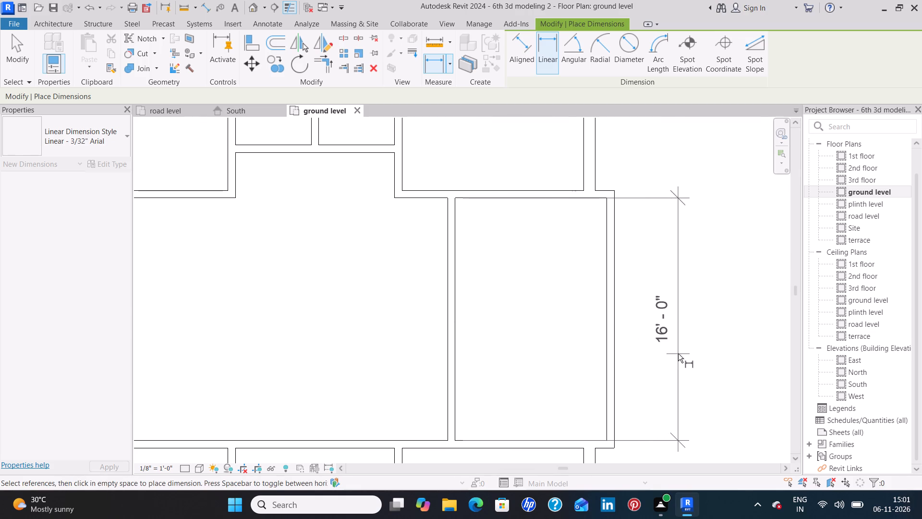
{"action": "left_click", "coordinate": [678, 354]}
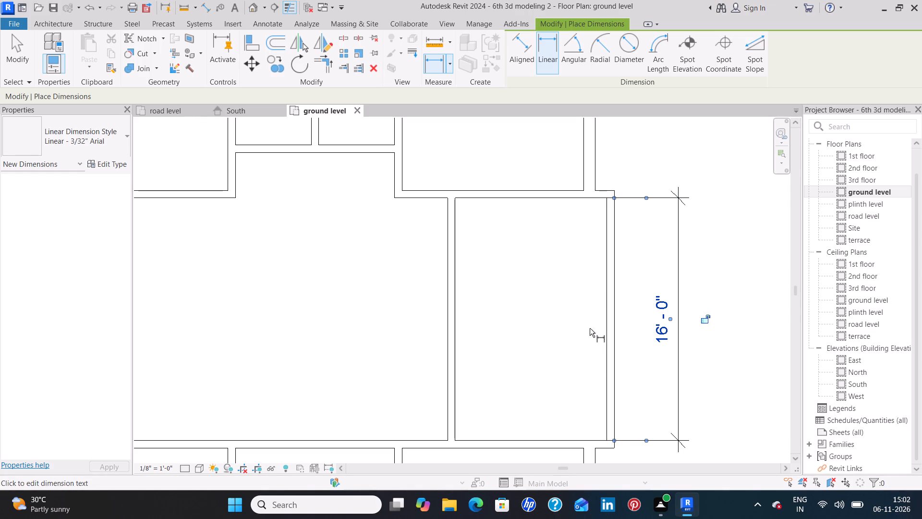
{"action": "key", "text": "Escape"}
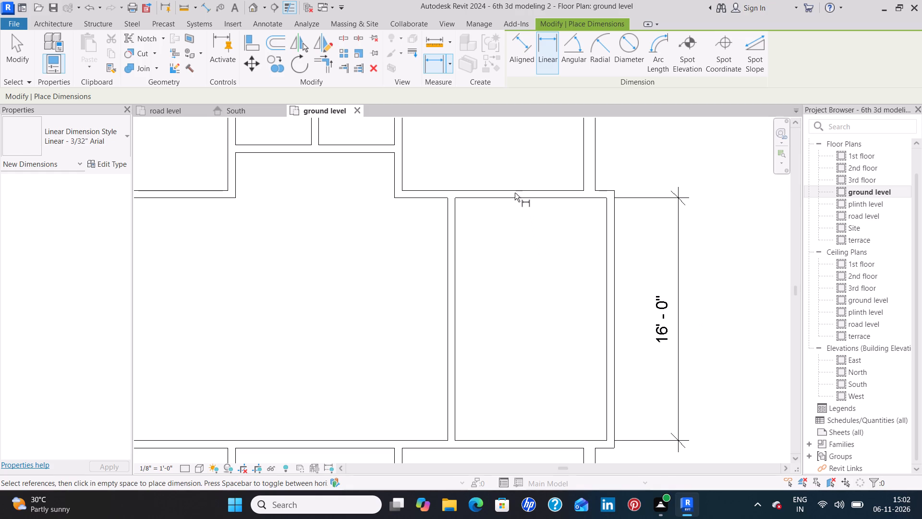
{"action": "key", "text": "Escape"}
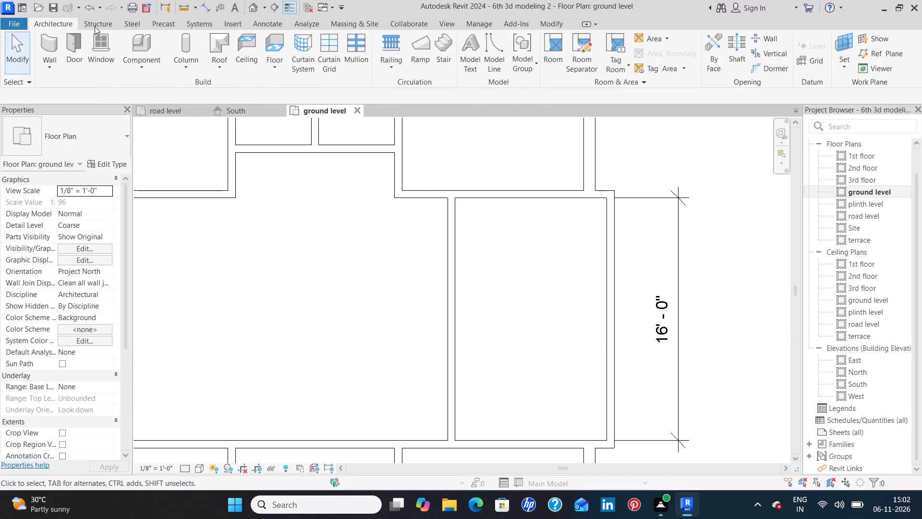
Draw a 10' long Generic - 6" wall across the kitchen from west to east wall, about 5' 6" north of the south wall.
{"action": "left_click", "coordinate": [48, 44]}
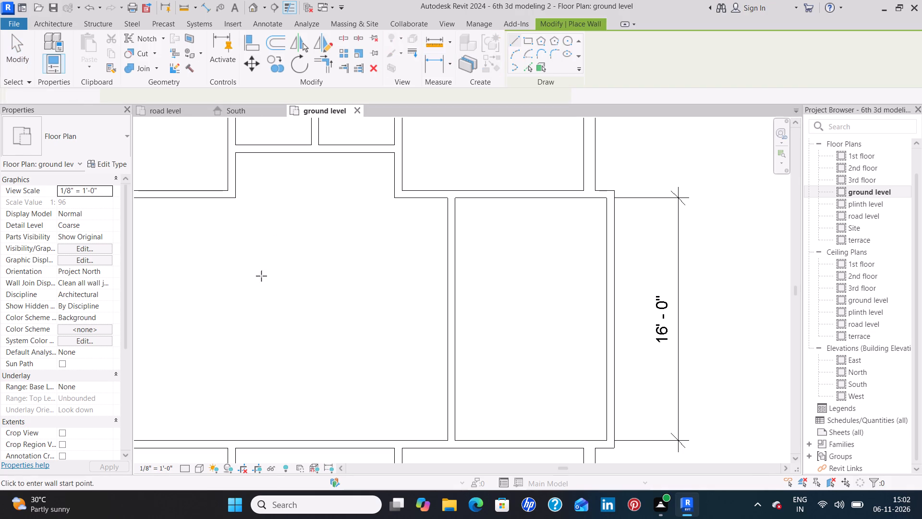
{"action": "left_click", "coordinate": [457, 358]}
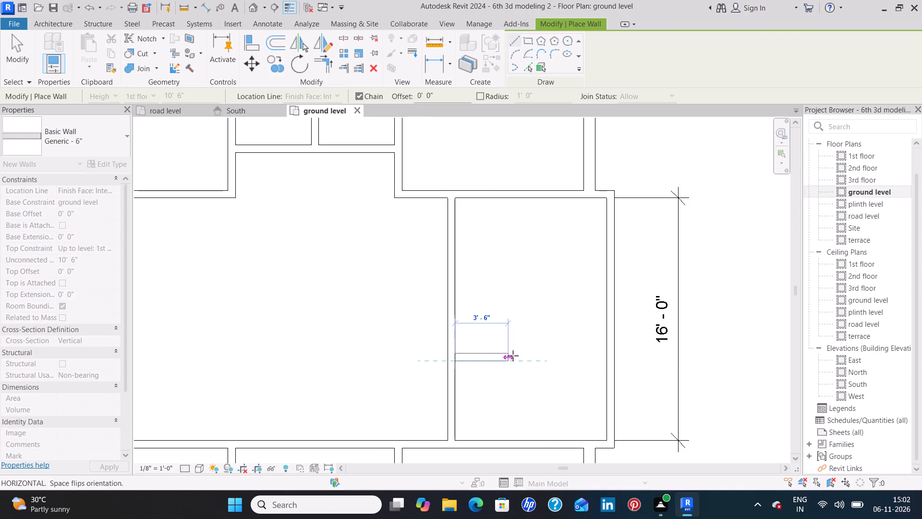
{"action": "key", "text": "space"}
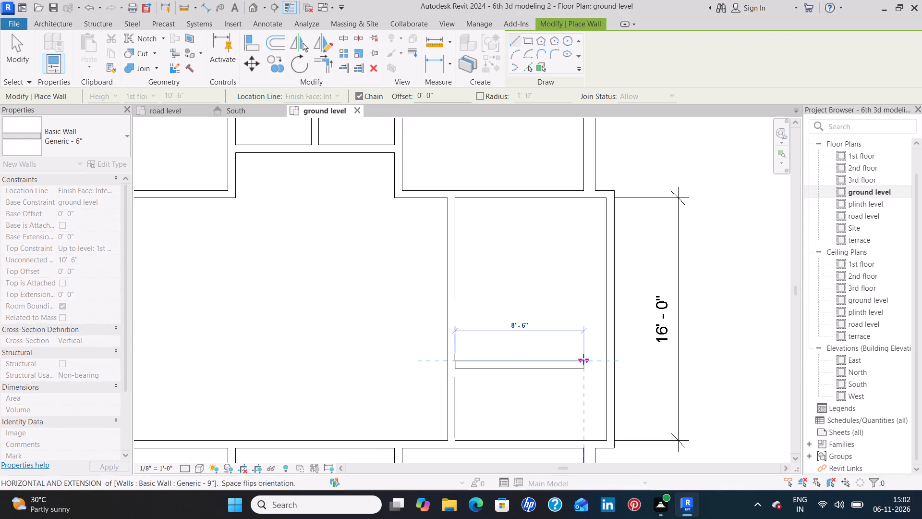
{"action": "left_click", "coordinate": [604, 364]}
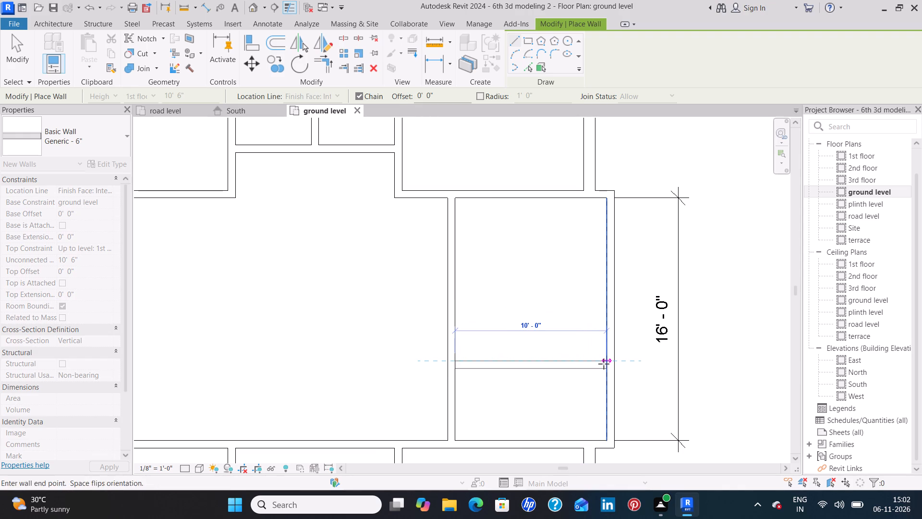
{"action": "key", "text": "Escape"}
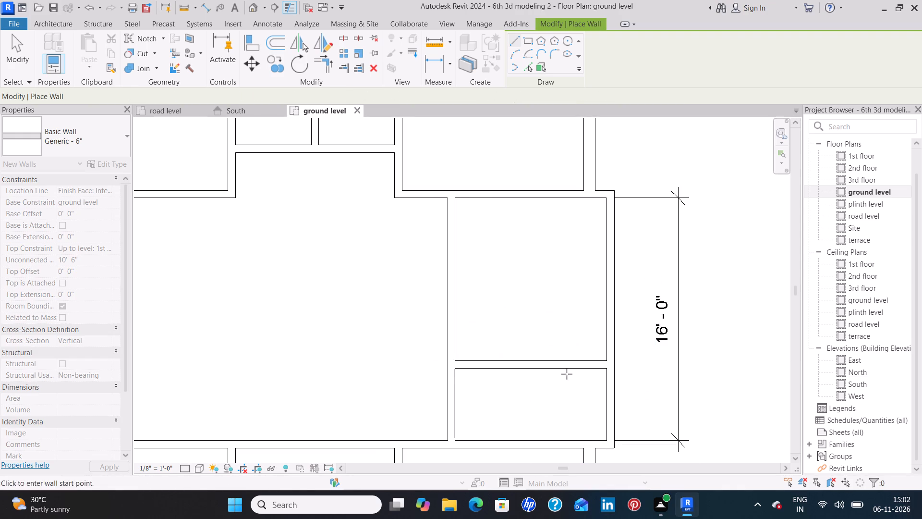
{"action": "key", "text": "Escape"}
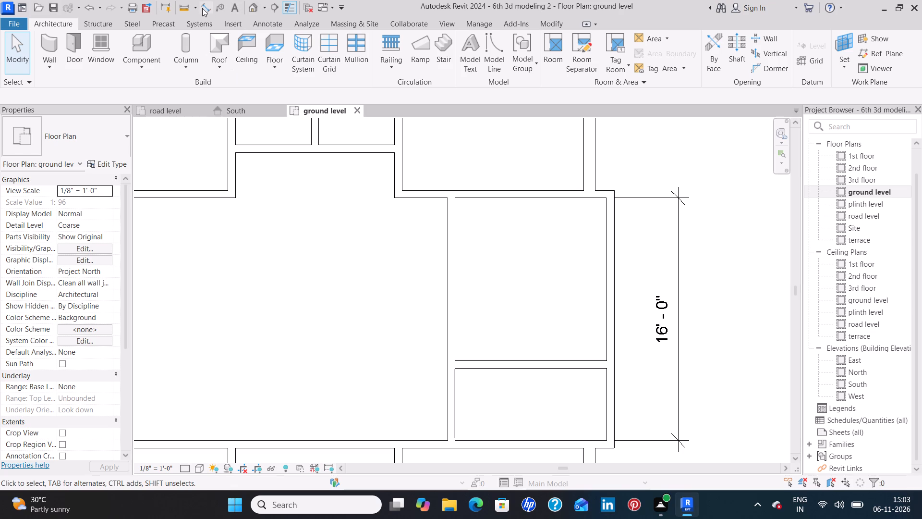
Add a linear dimension between the kitchen's north wall and the new cross wall's north face, placed east of the room.
{"action": "left_click", "coordinate": [202, 8]}
{"action": "left_click", "coordinate": [548, 56]}
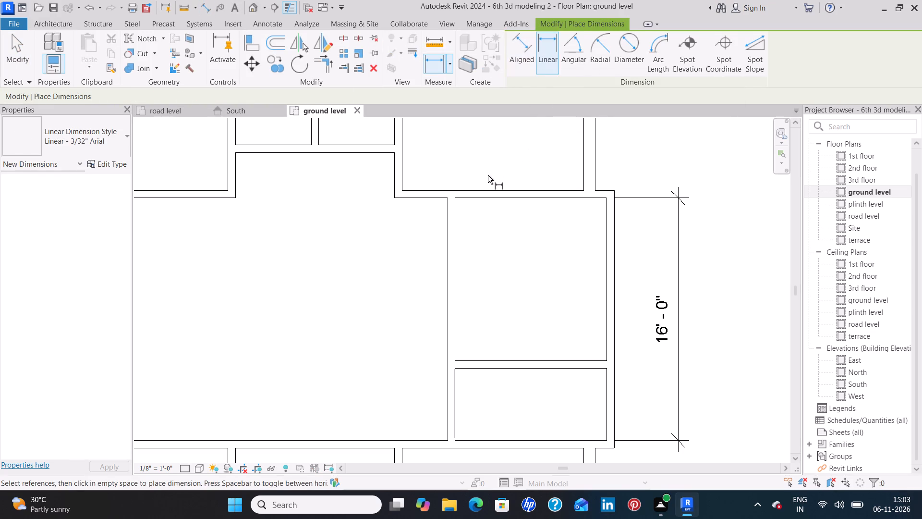
{"action": "left_click", "coordinate": [455, 198]}
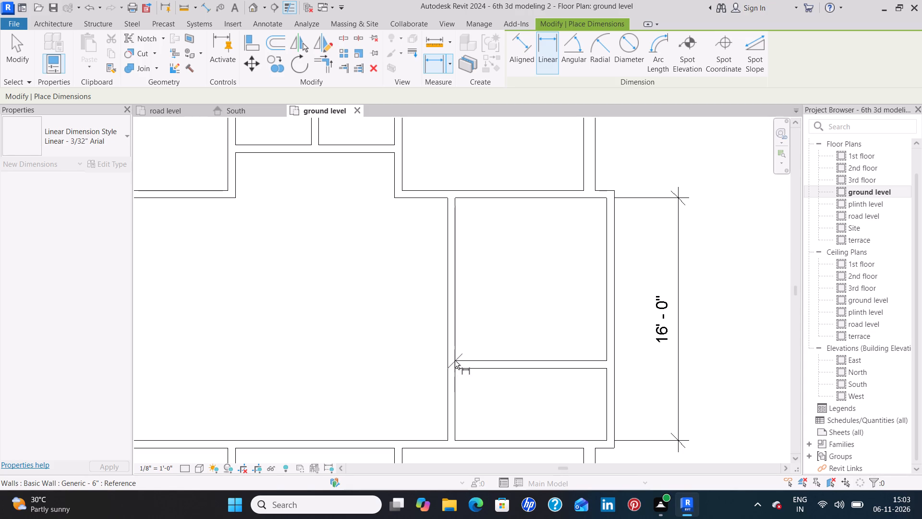
{"action": "left_click", "coordinate": [455, 360]}
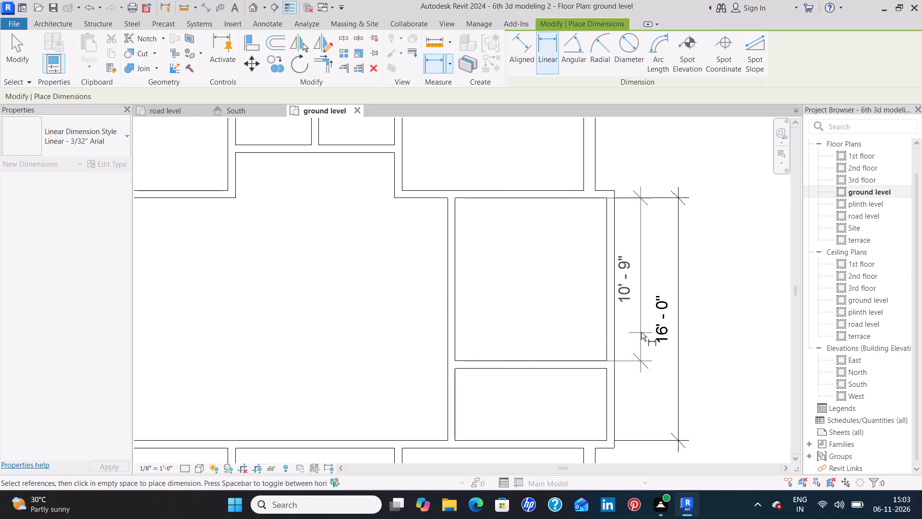
{"action": "left_click", "coordinate": [641, 332]}
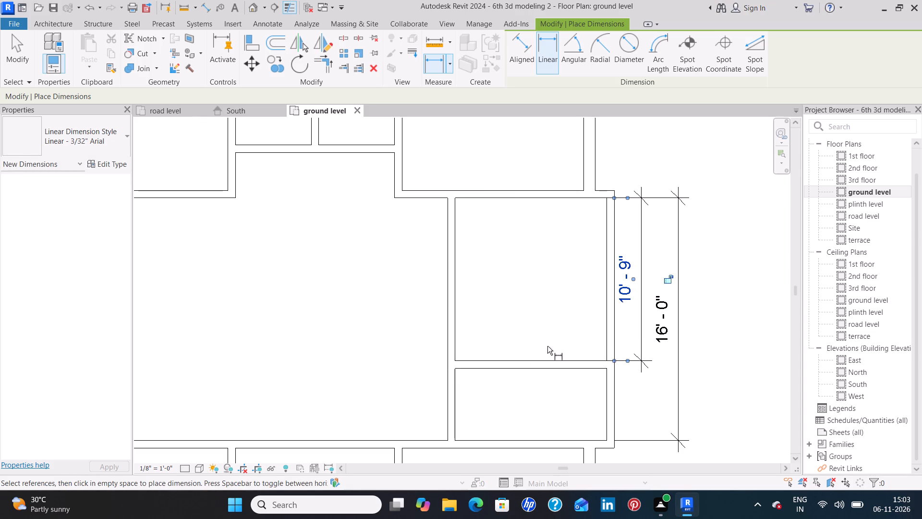
{"action": "key", "text": "Escape"}
{"action": "key", "text": "Escape"}
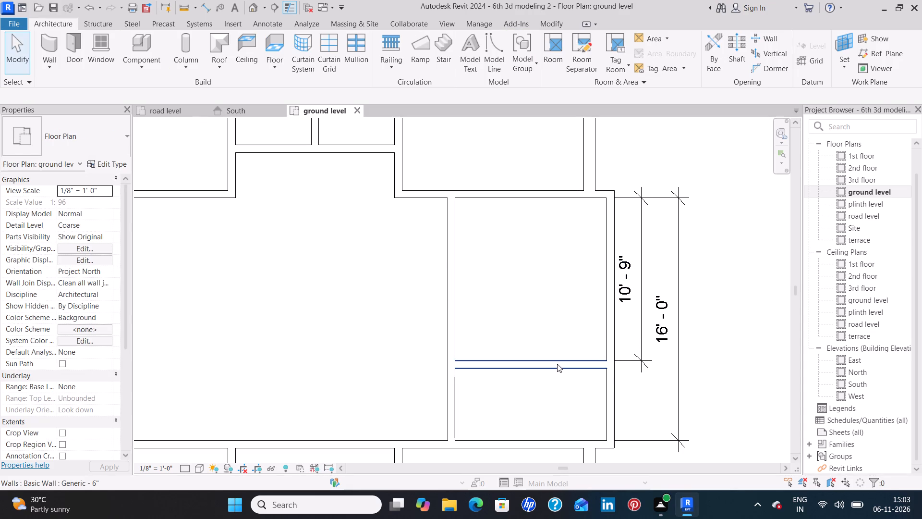
Nudge the kitchen's new cross wall north to leave a clear distance of 10' 0" from the kitchen's north wall.
{"action": "left_click", "coordinate": [557, 363]}
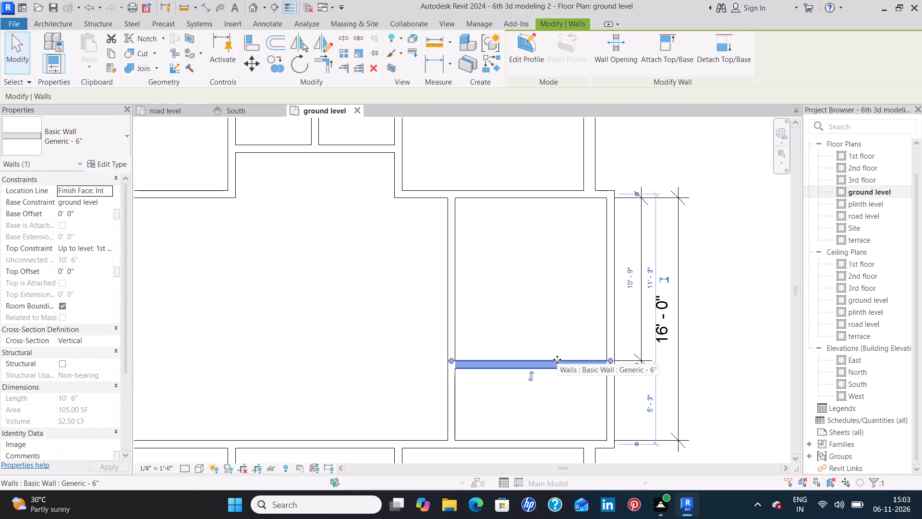
{"action": "key", "text": "Up"}
{"action": "key", "text": "Up"}
{"action": "key", "text": "Up"}
{"action": "key", "text": "Up"}
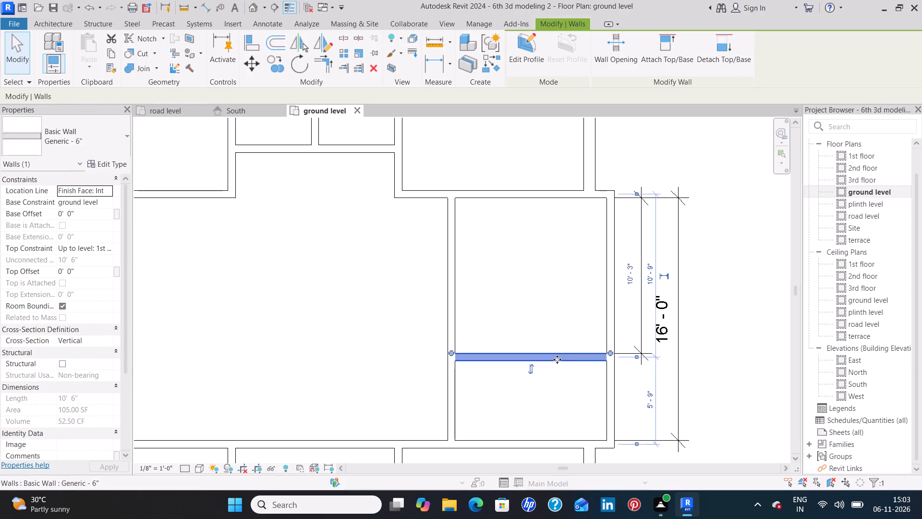
{"action": "key", "text": "Up"}
{"action": "key", "text": "Down"}
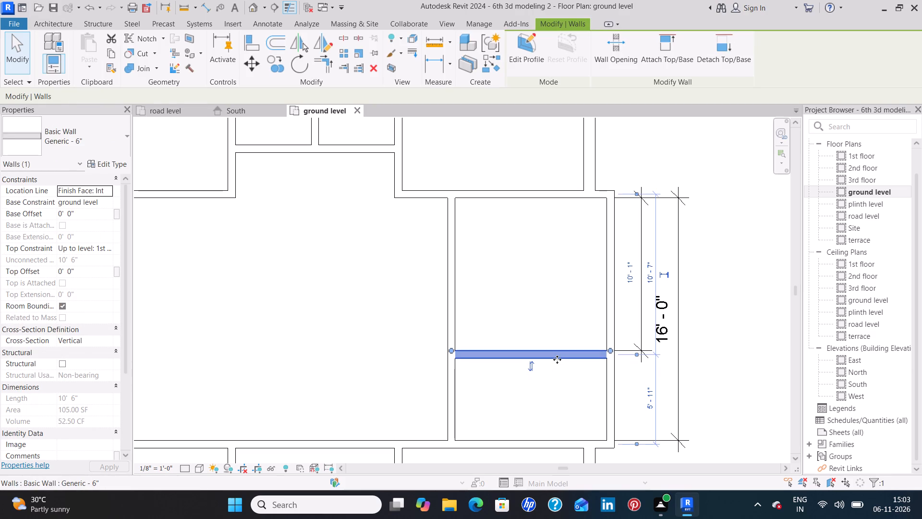
{"action": "scroll", "coordinate": [556, 358], "scroll_direction": "up", "scroll_amount": 6}
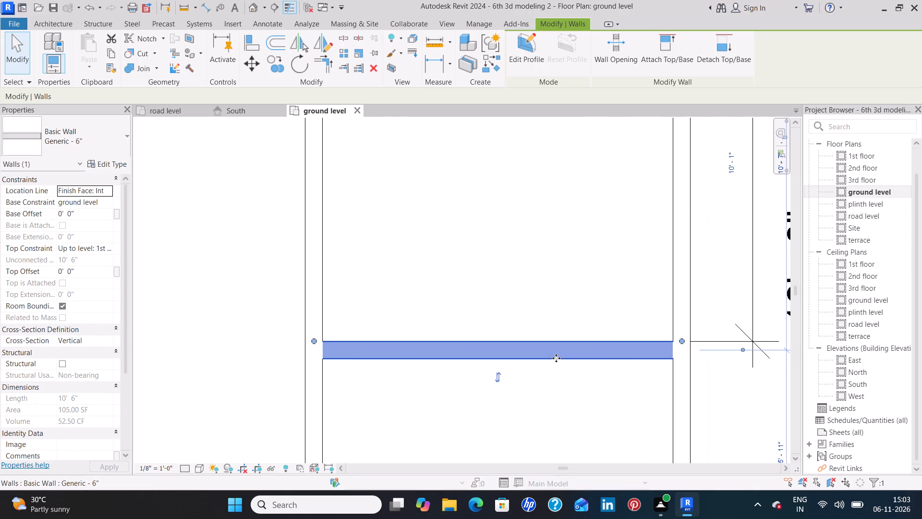
{"action": "key", "text": "Up"}
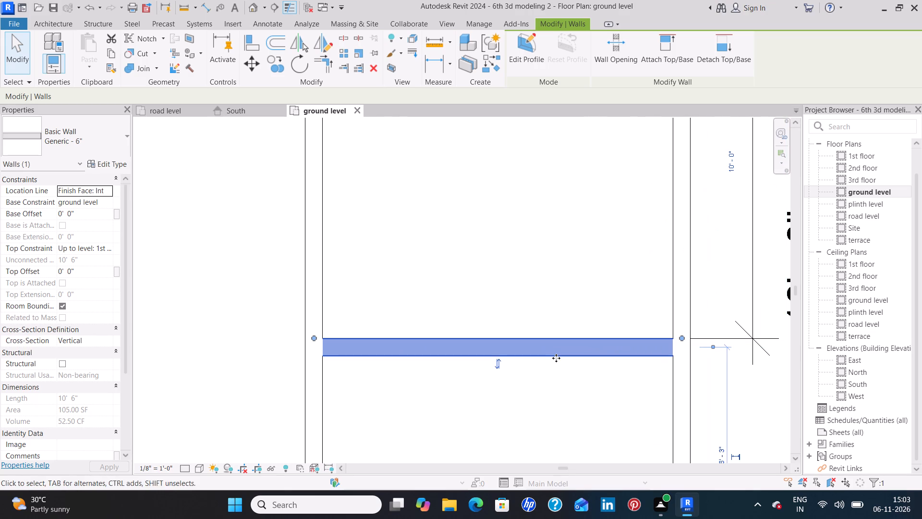
{"action": "left_click", "coordinate": [581, 287]}
Delete the two linear dimensions placed east of the kitchen.
{"action": "scroll", "coordinate": [582, 281], "scroll_direction": "down", "scroll_amount": 2}
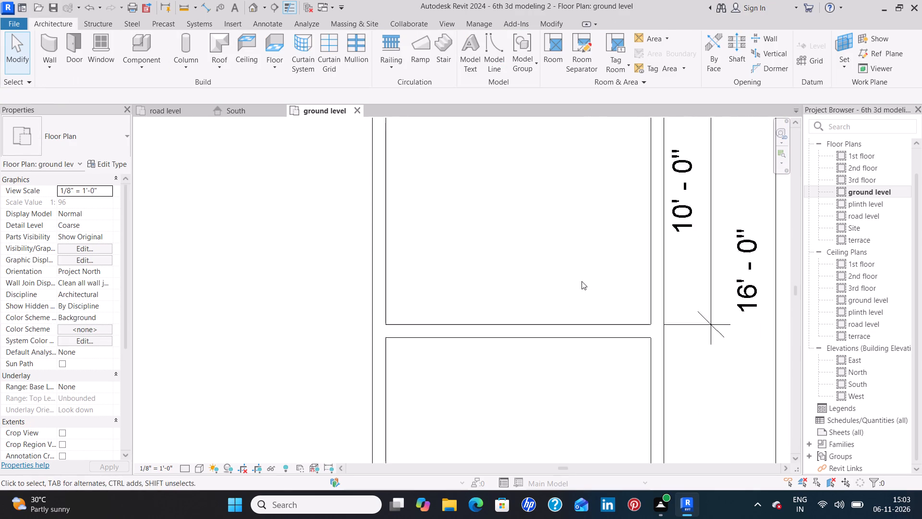
{"action": "scroll", "coordinate": [582, 281], "scroll_direction": "down", "scroll_amount": 6}
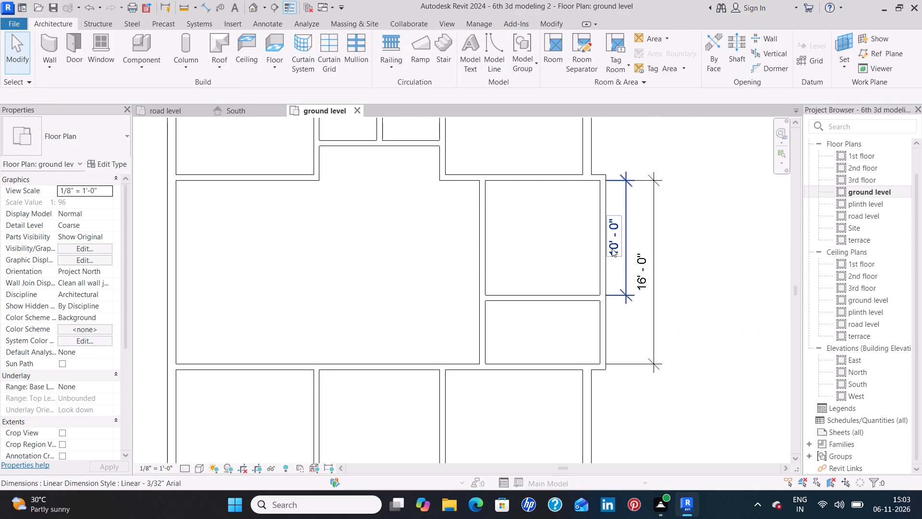
{"action": "left_click", "coordinate": [612, 248]}
{"action": "key", "text": "Delete"}
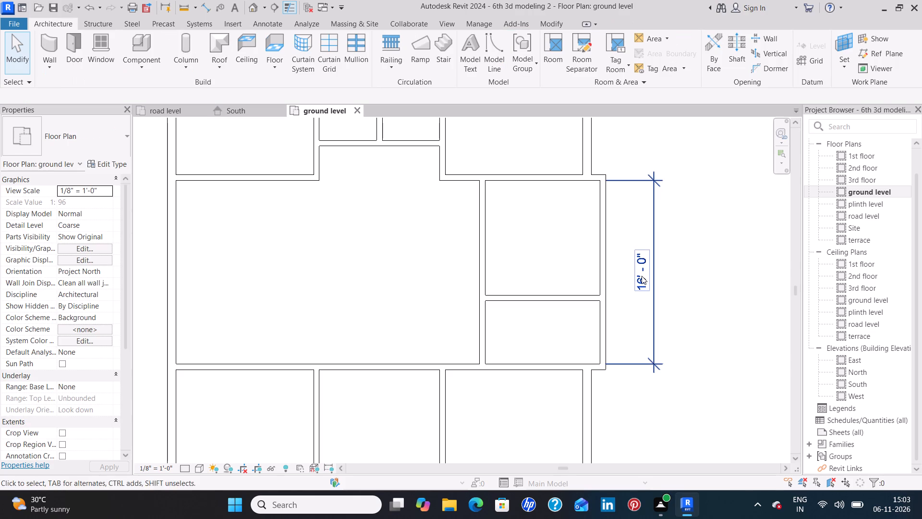
{"action": "left_click", "coordinate": [642, 276]}
{"action": "key", "text": "Delete"}
Compare the modelled walls with the reference plan and examine its kitchen, utility, foyer and porch layout.
{"action": "scroll", "coordinate": [640, 277], "scroll_direction": "down", "scroll_amount": 4}
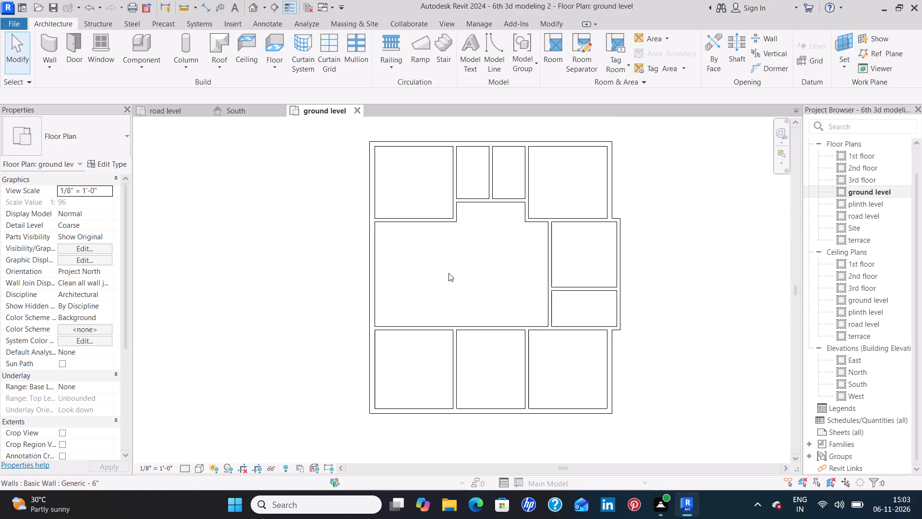
{"action": "middle_click_drag", "start_coordinate": [449, 273], "coordinate": [459, 314]}
{"action": "scroll", "coordinate": [474, 318], "scroll_direction": "down", "scroll_amount": 2}
{"action": "middle_click_drag", "start_coordinate": [487, 316], "coordinate": [487, 321]}
{"action": "scroll", "coordinate": [482, 323], "scroll_direction": "down", "scroll_amount": 7}
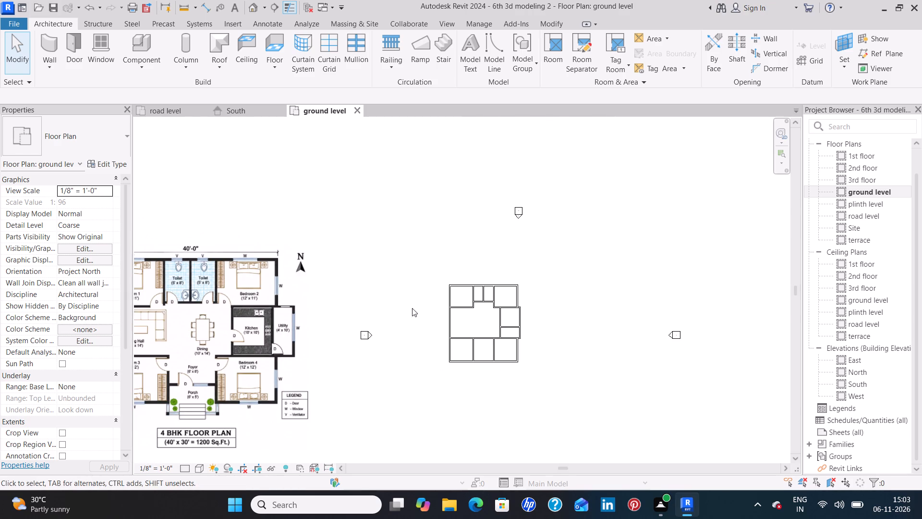
{"action": "scroll", "coordinate": [390, 284], "scroll_direction": "down", "scroll_amount": 1}
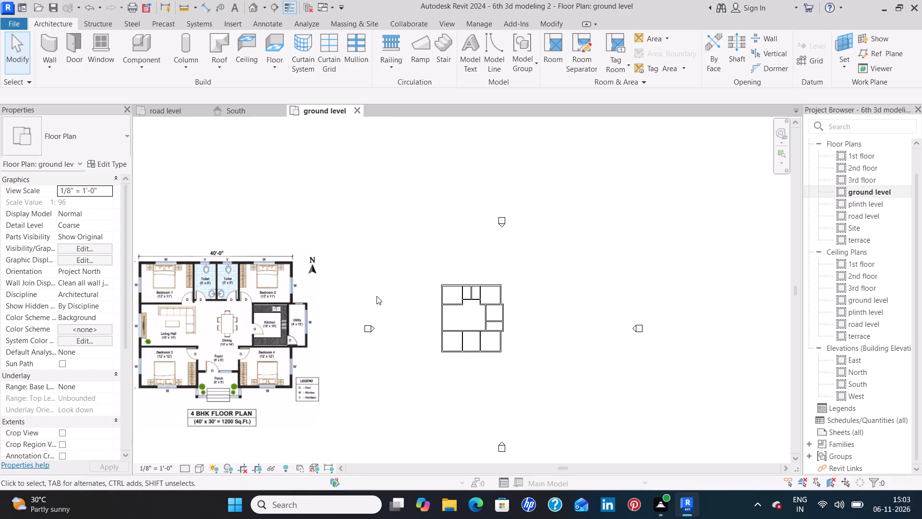
{"action": "middle_click_drag", "start_coordinate": [397, 292], "coordinate": [447, 284]}
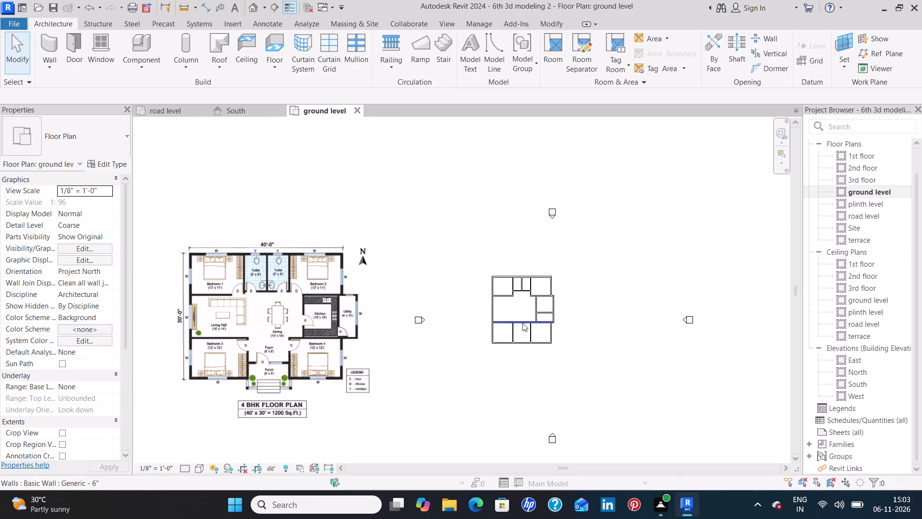
{"action": "scroll", "coordinate": [260, 383], "scroll_direction": "up", "scroll_amount": 2}
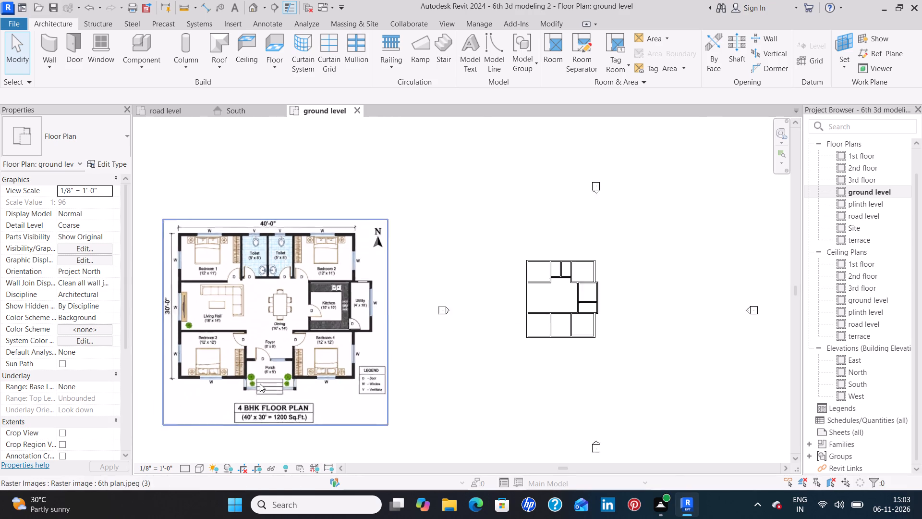
{"action": "scroll", "coordinate": [260, 383], "scroll_direction": "up", "scroll_amount": 6}
{"action": "scroll", "coordinate": [467, 340], "scroll_direction": "down", "scroll_amount": 1}
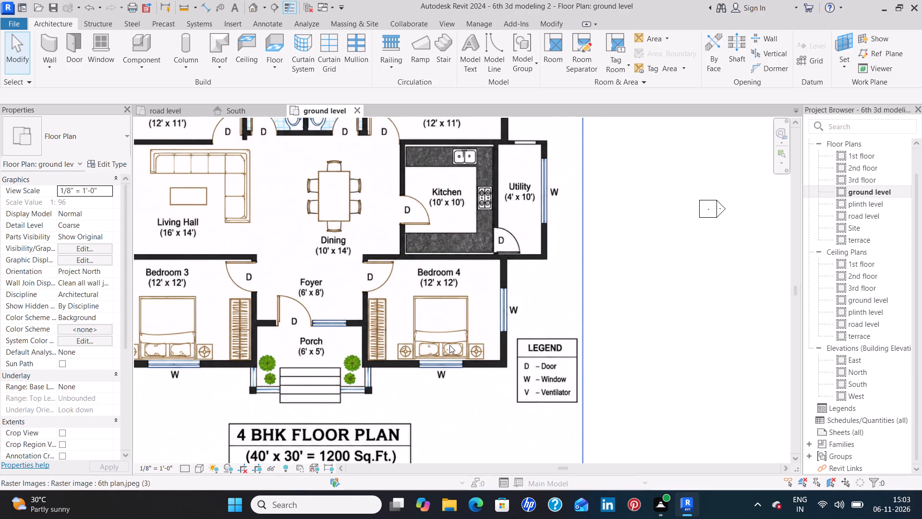
Compare the modelled ground level walls with the reference plan, examining the bedrooms, foyer, porch, kitchen and utility areas.
{"action": "middle_click_drag", "start_coordinate": [446, 348], "coordinate": [393, 358]}
{"action": "scroll", "coordinate": [374, 354], "scroll_direction": "down", "scroll_amount": 1}
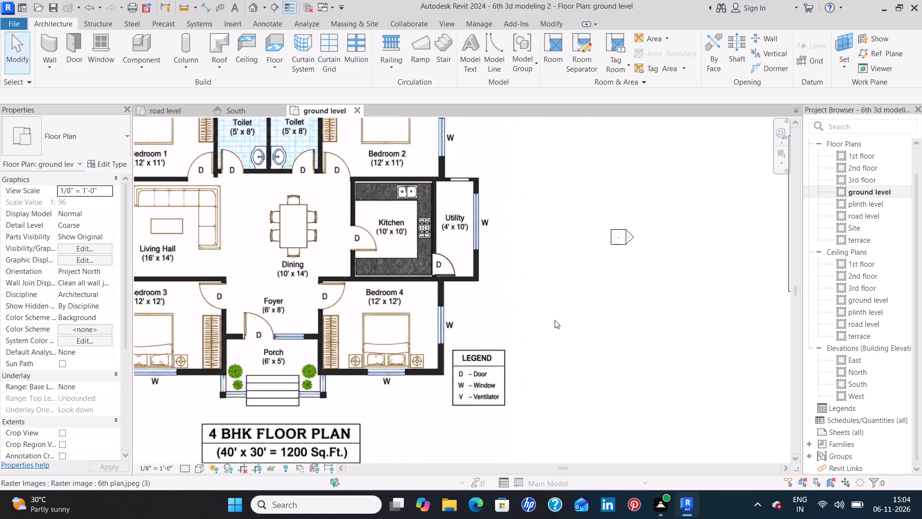
{"action": "scroll", "coordinate": [587, 315], "scroll_direction": "down", "scroll_amount": 2}
{"action": "middle_click_drag", "start_coordinate": [631, 313], "coordinate": [562, 327]}
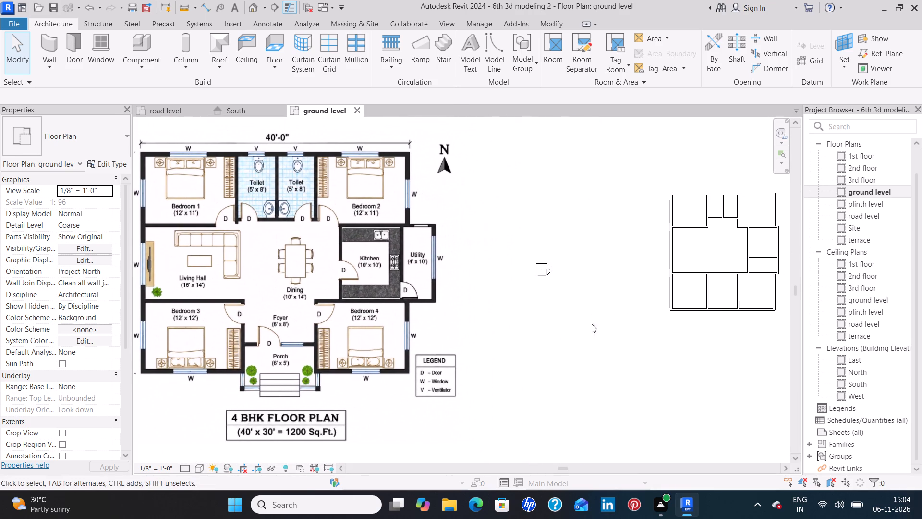
{"action": "middle_click_drag", "start_coordinate": [635, 322], "coordinate": [587, 335]}
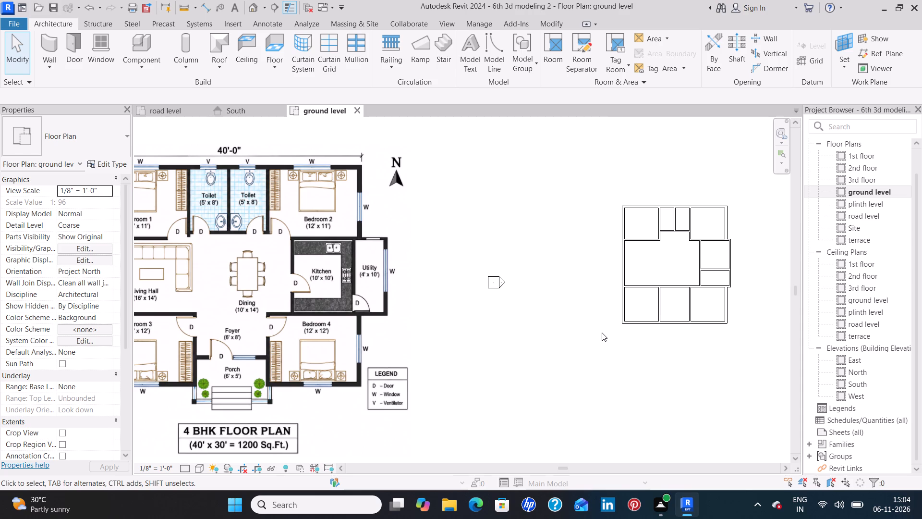
{"action": "scroll", "coordinate": [602, 333], "scroll_direction": "up", "scroll_amount": 1}
{"action": "scroll", "coordinate": [602, 333], "scroll_direction": "down", "scroll_amount": 1}
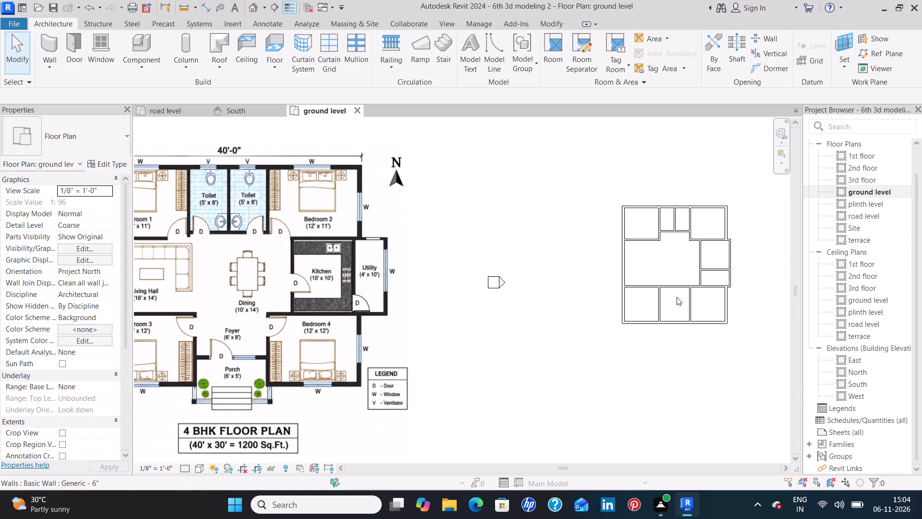
{"action": "middle_click_drag", "start_coordinate": [674, 297], "coordinate": [638, 308]}
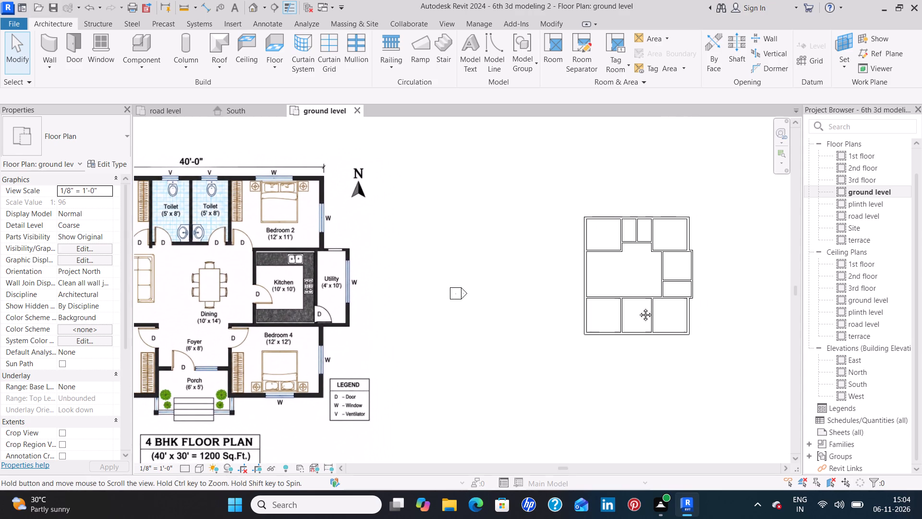
{"action": "middle_click_drag", "start_coordinate": [638, 308], "coordinate": [653, 302]}
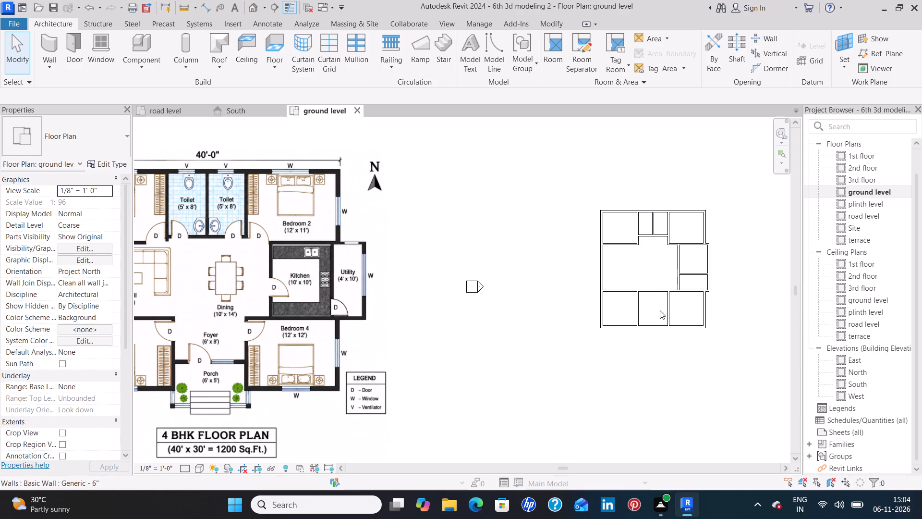
{"action": "middle_click_drag", "start_coordinate": [437, 342], "coordinate": [524, 320]}
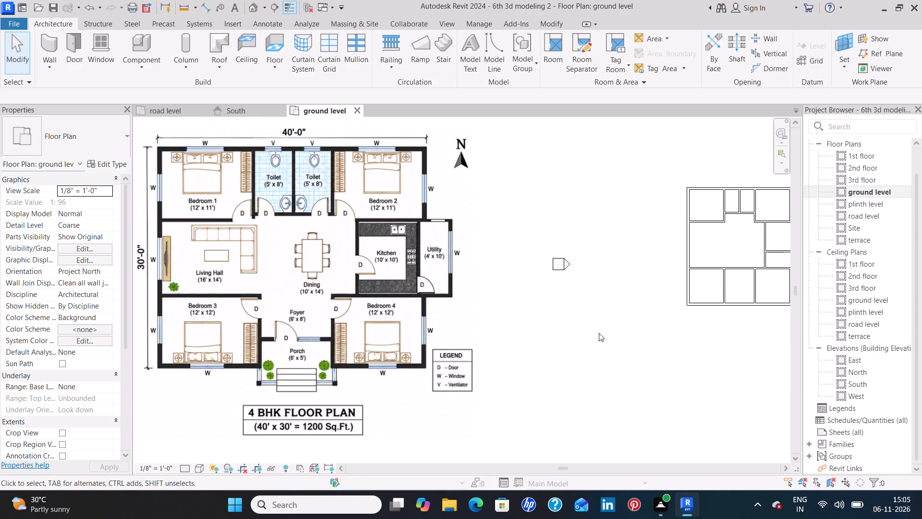
{"action": "middle_click_drag", "start_coordinate": [599, 333], "coordinate": [503, 346]}
{"action": "middle_click_drag", "start_coordinate": [644, 293], "coordinate": [620, 300]}
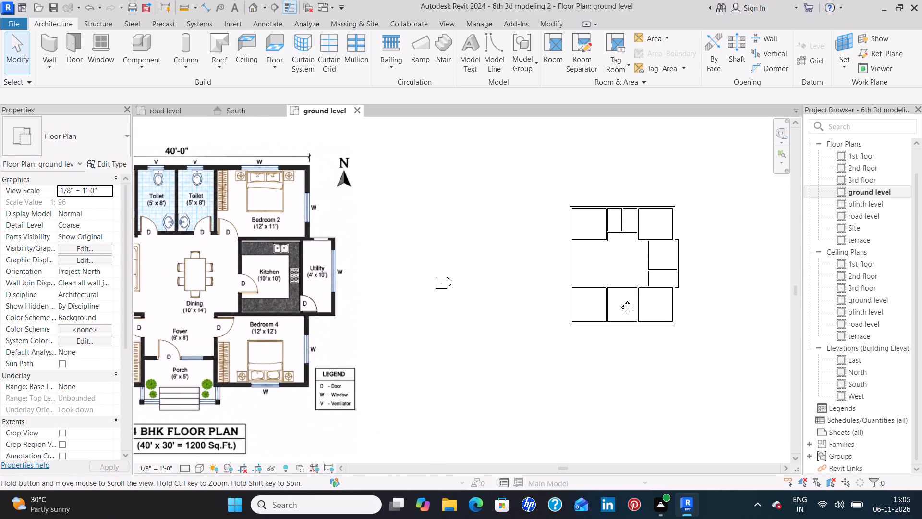
{"action": "middle_click_drag", "start_coordinate": [620, 300], "coordinate": [608, 304]}
{"action": "scroll", "coordinate": [607, 304], "scroll_direction": "up", "scroll_amount": 11}
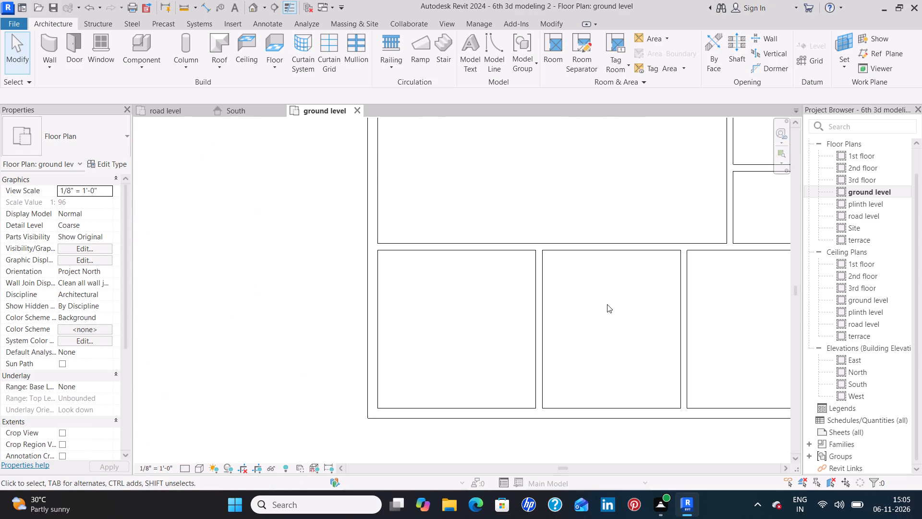
{"action": "middle_click_drag", "start_coordinate": [607, 304], "coordinate": [544, 322]}
{"action": "scroll", "coordinate": [569, 316], "scroll_direction": "down", "scroll_amount": 2}
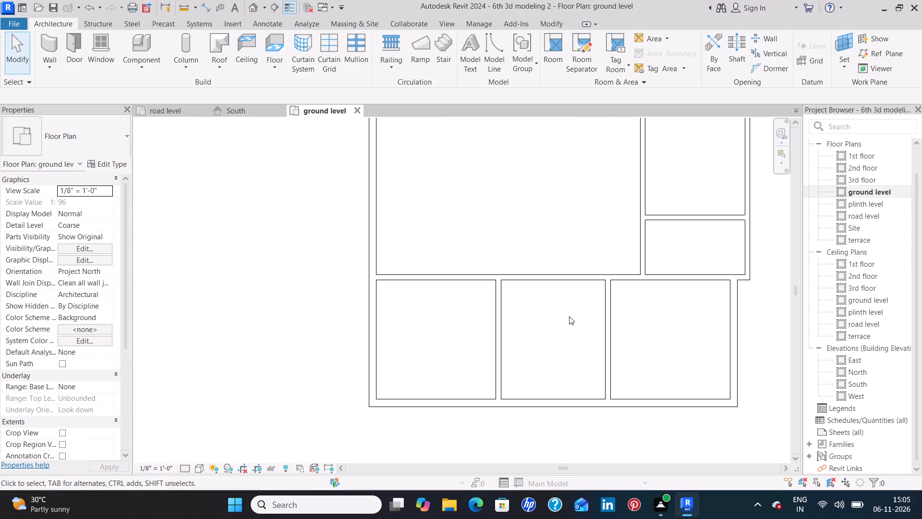
{"action": "middle_click_drag", "start_coordinate": [547, 238], "coordinate": [536, 284]}
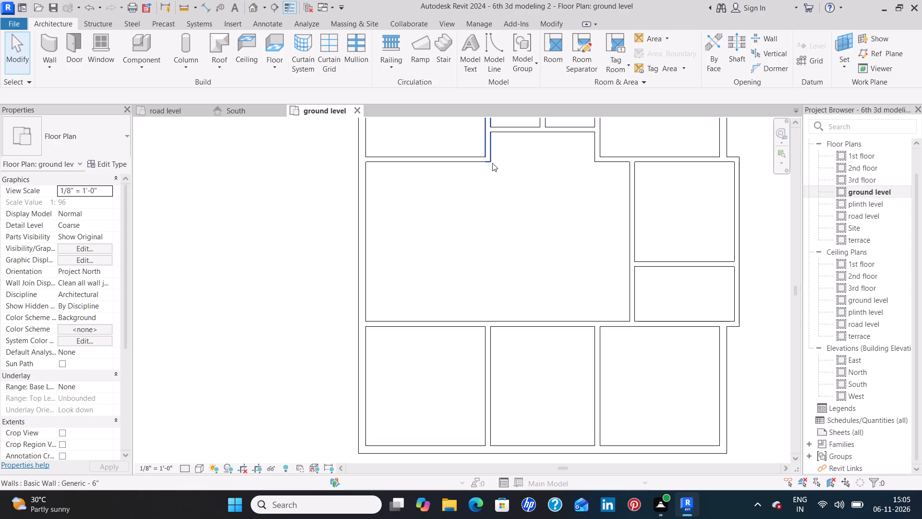
{"action": "left_click", "coordinate": [38, 44]}
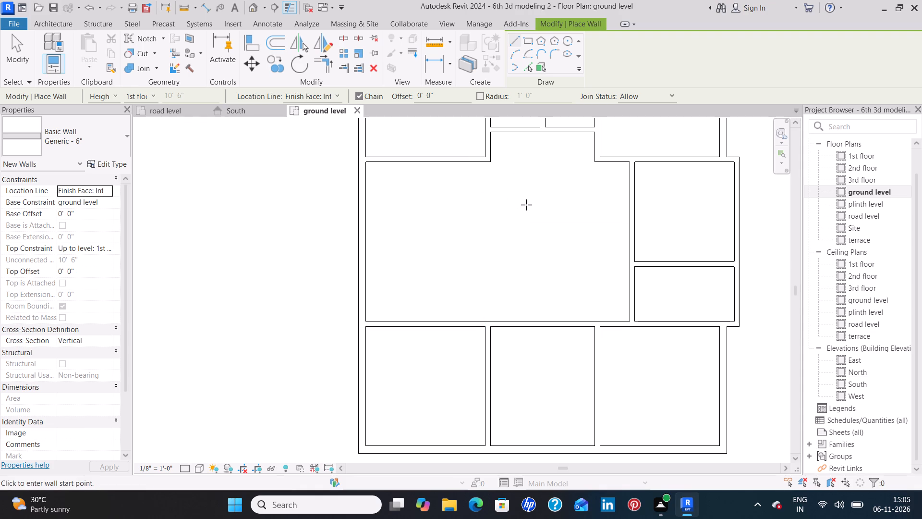
{"action": "key", "text": "Escape"}
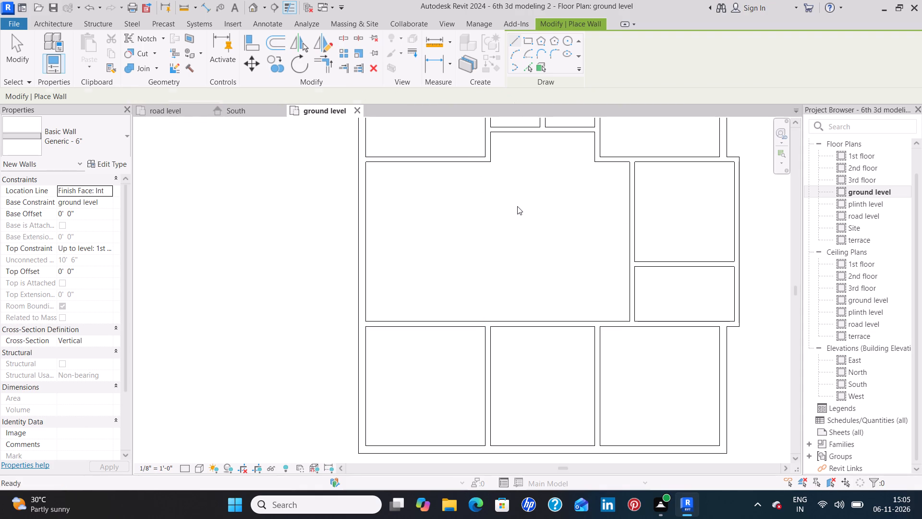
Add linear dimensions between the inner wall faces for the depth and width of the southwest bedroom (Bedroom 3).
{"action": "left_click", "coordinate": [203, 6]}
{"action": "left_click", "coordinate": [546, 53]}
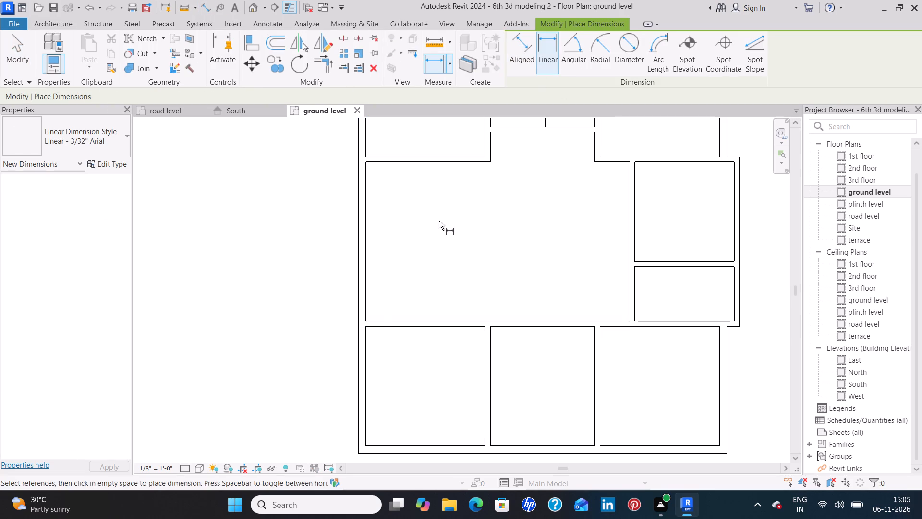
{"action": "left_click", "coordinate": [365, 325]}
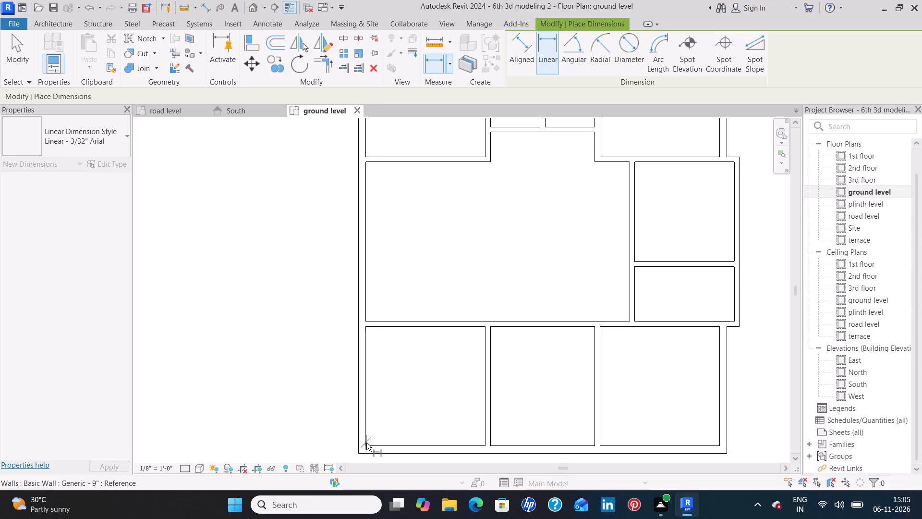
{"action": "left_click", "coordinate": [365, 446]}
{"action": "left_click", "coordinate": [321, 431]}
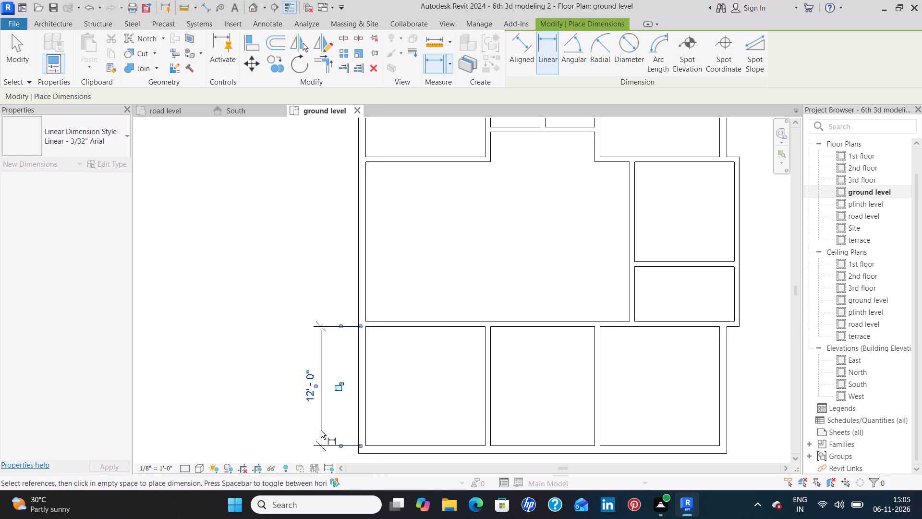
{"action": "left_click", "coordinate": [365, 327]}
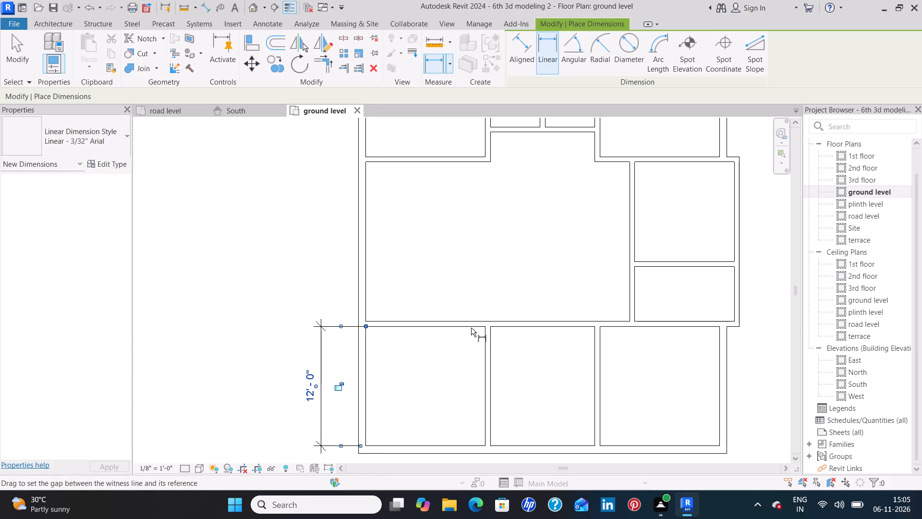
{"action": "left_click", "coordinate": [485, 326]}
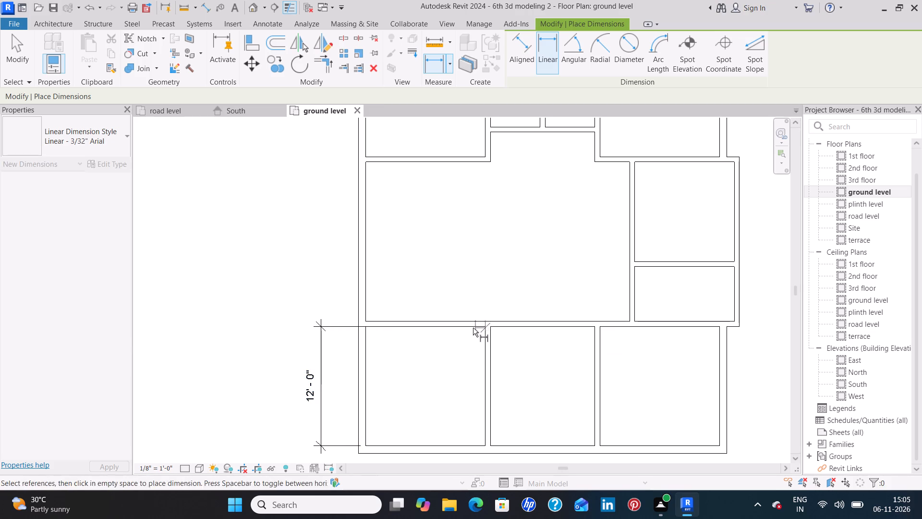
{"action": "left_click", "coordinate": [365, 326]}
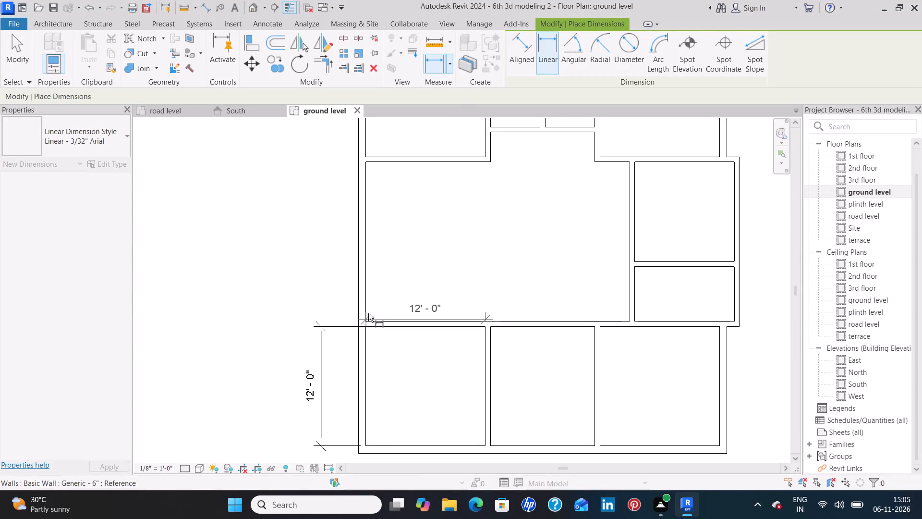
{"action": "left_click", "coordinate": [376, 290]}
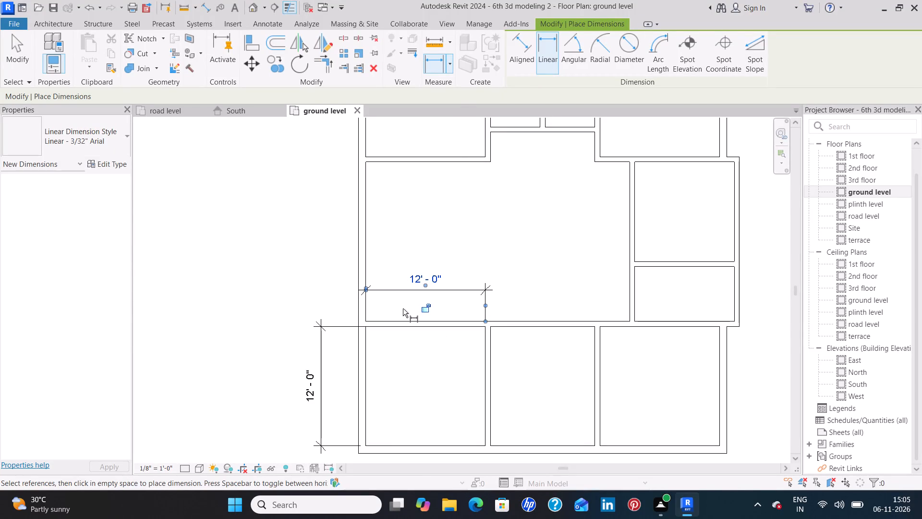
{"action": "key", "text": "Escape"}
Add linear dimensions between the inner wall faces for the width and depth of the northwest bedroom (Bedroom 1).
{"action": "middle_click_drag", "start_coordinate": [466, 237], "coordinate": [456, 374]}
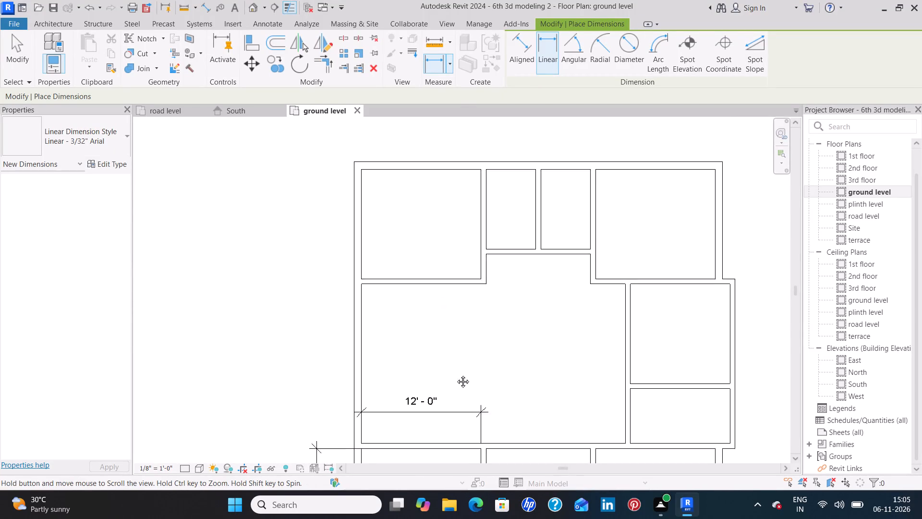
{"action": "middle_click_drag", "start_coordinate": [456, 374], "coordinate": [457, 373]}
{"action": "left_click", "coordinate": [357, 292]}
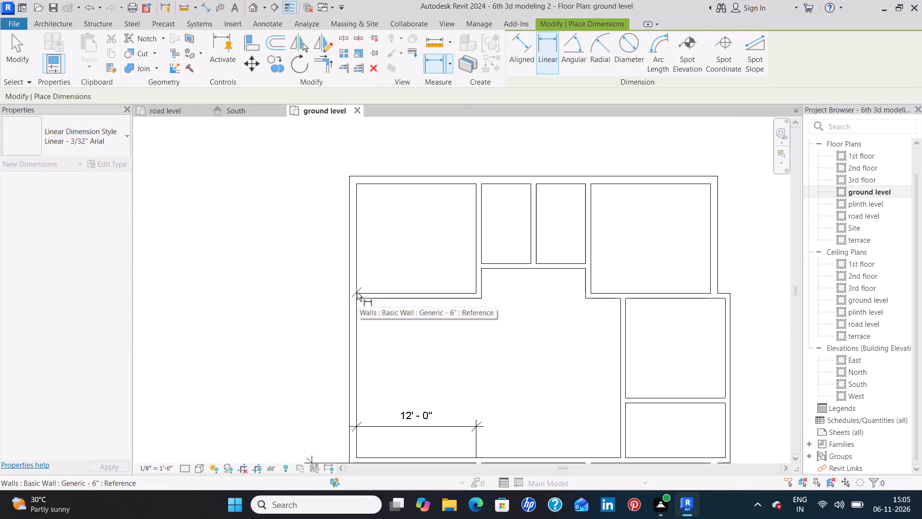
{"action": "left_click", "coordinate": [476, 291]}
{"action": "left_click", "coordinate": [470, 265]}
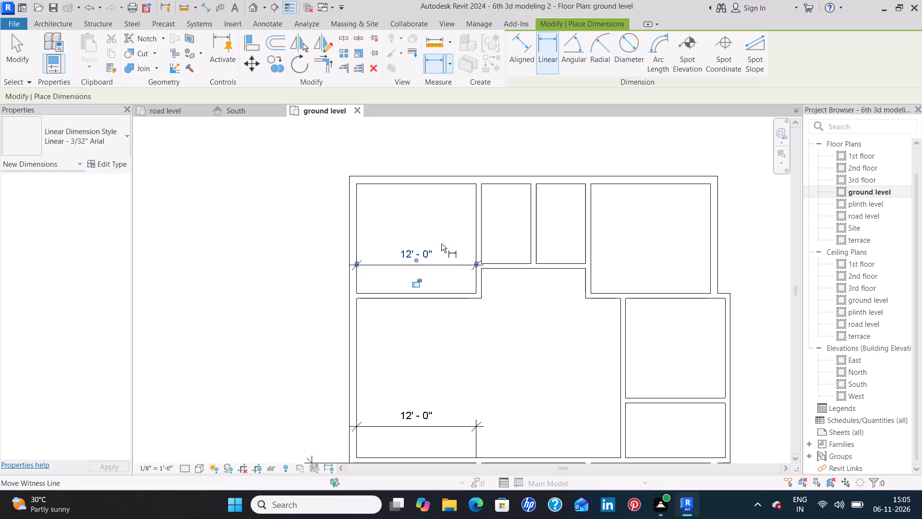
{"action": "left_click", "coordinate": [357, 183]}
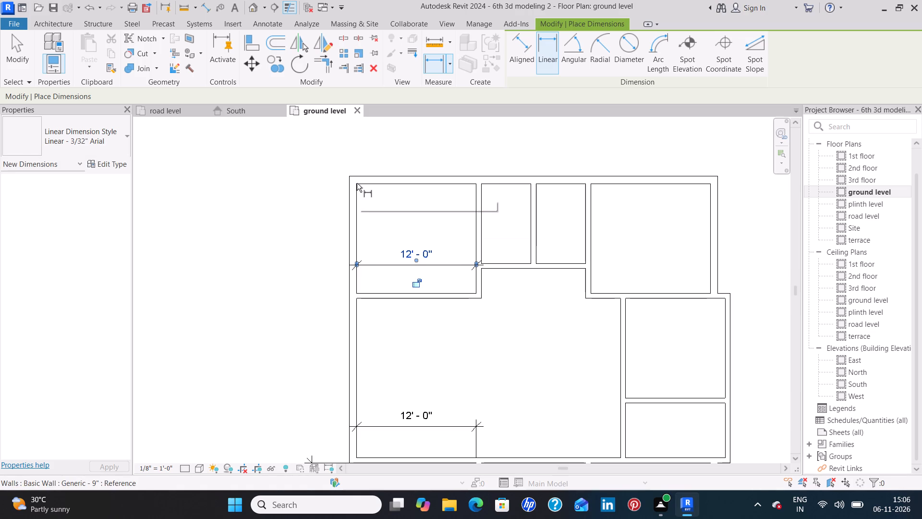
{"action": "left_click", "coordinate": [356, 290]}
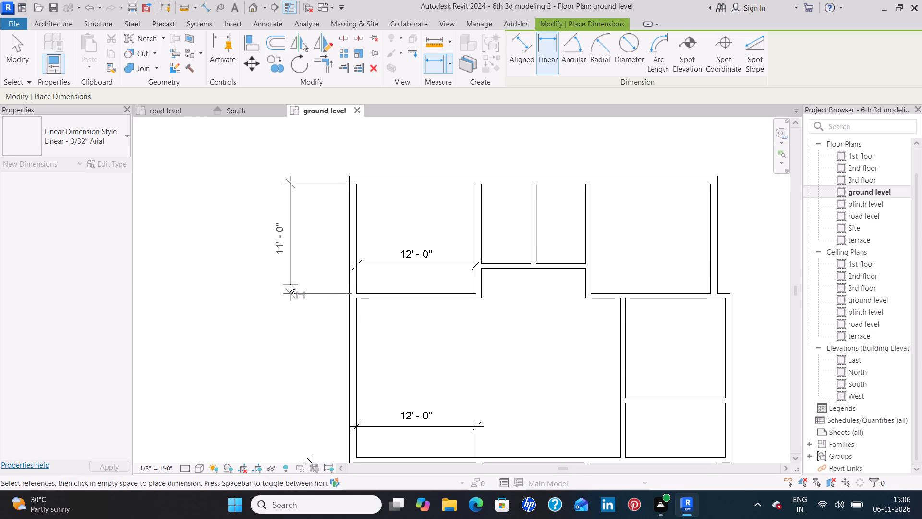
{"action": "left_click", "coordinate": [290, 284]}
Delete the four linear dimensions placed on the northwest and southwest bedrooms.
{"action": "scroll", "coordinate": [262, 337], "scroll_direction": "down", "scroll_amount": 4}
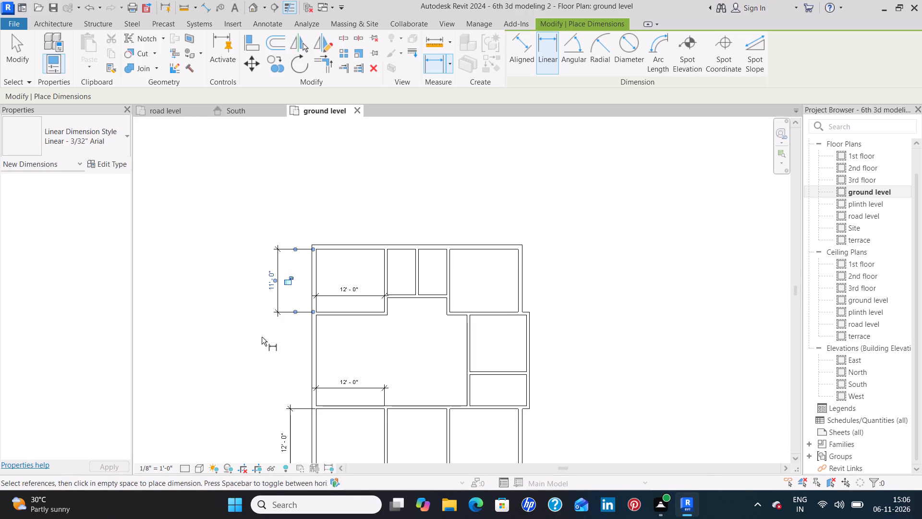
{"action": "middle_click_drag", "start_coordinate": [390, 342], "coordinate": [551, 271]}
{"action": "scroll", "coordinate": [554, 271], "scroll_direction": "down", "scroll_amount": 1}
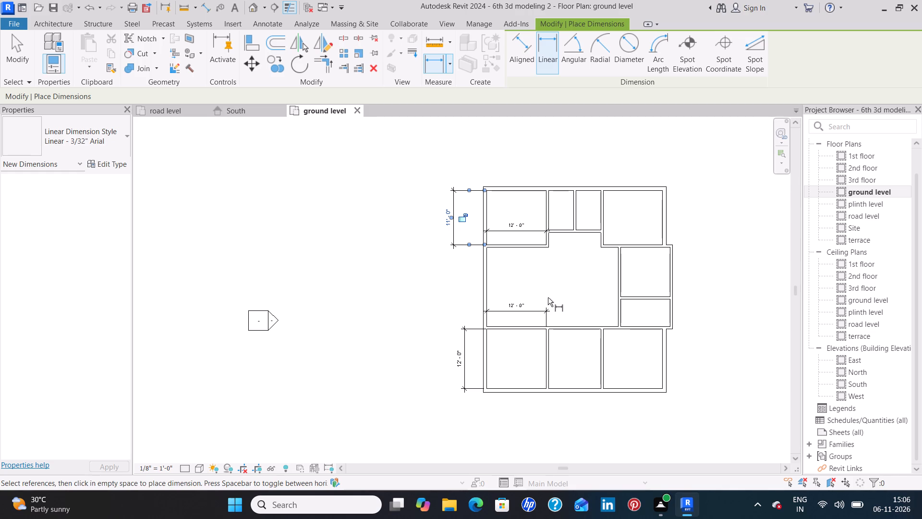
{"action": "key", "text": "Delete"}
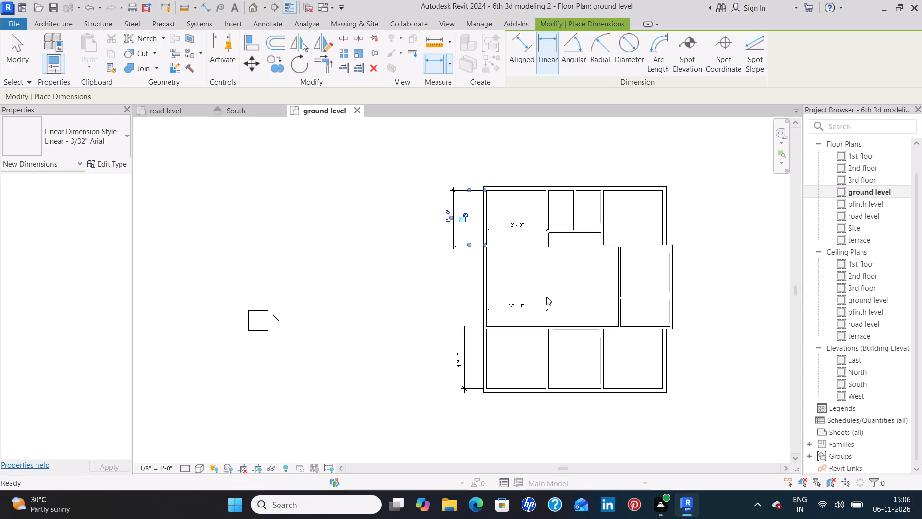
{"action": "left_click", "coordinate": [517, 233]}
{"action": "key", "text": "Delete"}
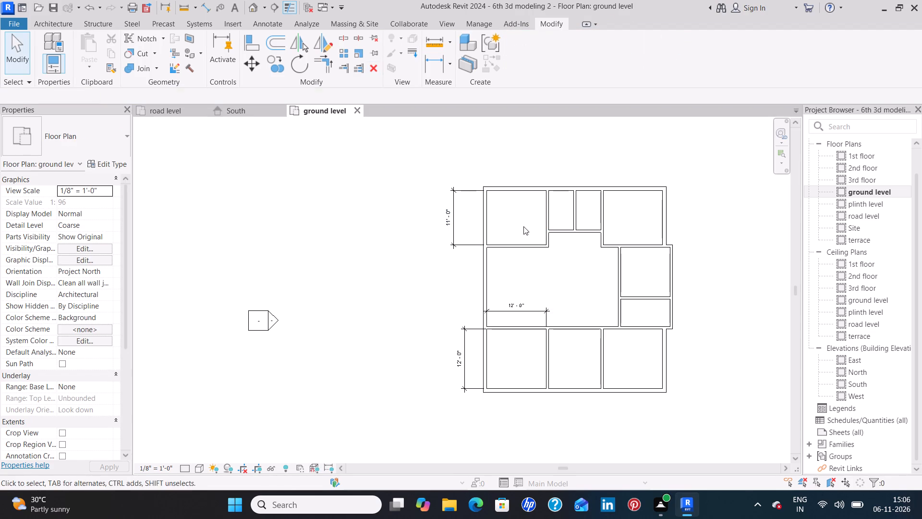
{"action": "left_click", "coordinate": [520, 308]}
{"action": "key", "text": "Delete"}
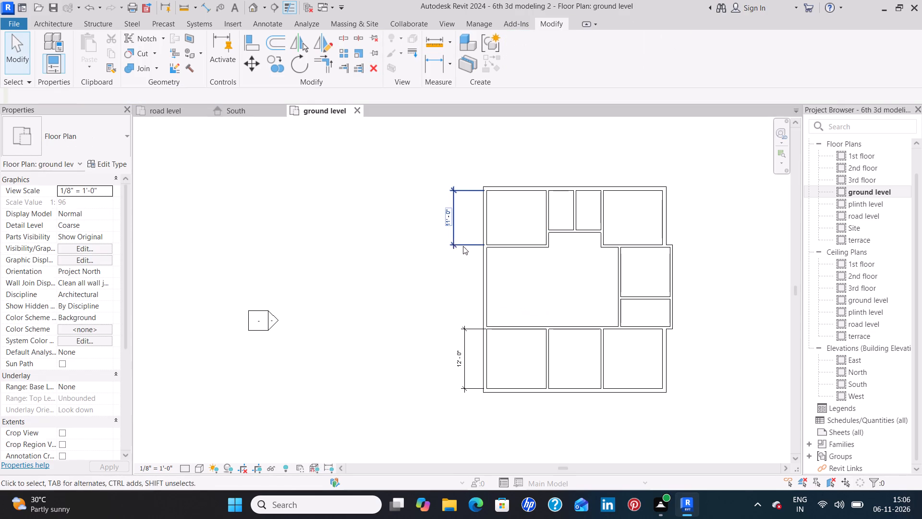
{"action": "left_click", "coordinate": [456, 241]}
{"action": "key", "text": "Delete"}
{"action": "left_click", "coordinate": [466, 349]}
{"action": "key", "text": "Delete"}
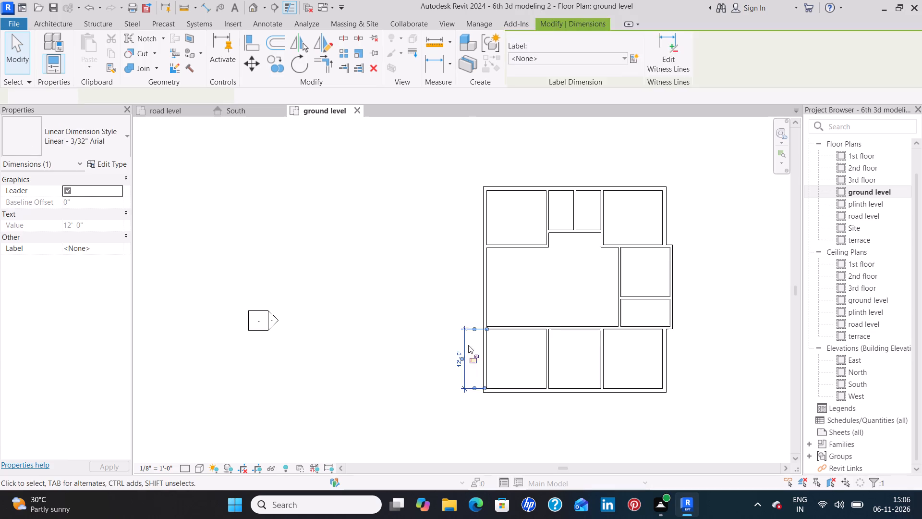
Split the wall north of the middle southern room at its junctions with the two partitions bordering Bedroom 3 and Bedroom 4.
{"action": "scroll", "coordinate": [549, 253], "scroll_direction": "down", "scroll_amount": 1}
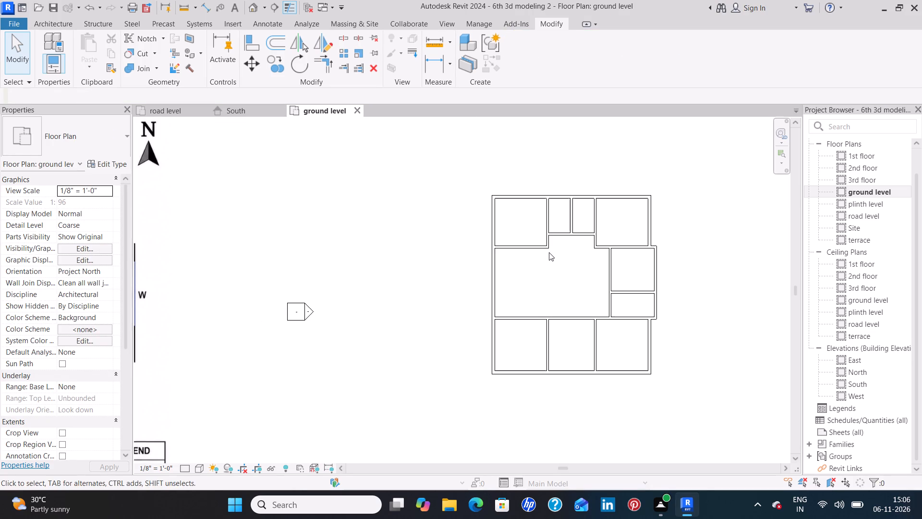
{"action": "middle_click_drag", "start_coordinate": [552, 259], "coordinate": [464, 281]}
{"action": "scroll", "coordinate": [466, 312], "scroll_direction": "up", "scroll_amount": 2}
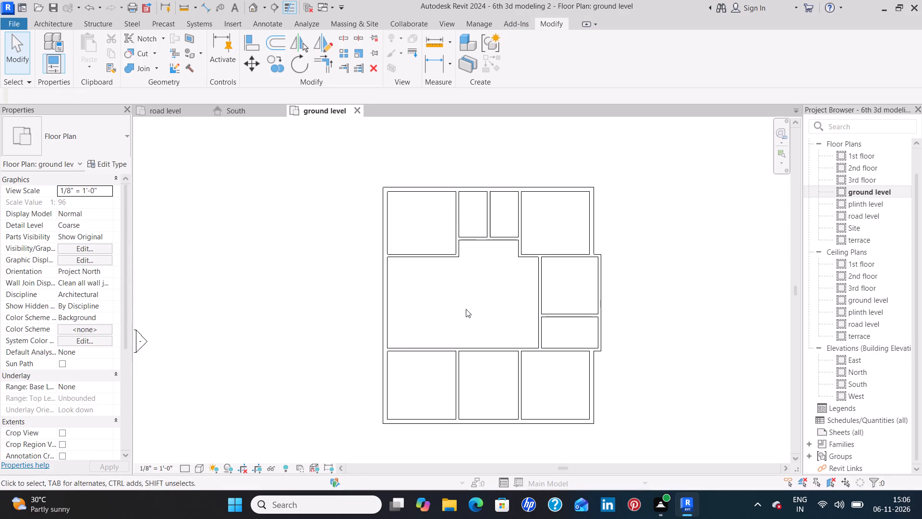
{"action": "scroll", "coordinate": [466, 309], "scroll_direction": "up", "scroll_amount": 4}
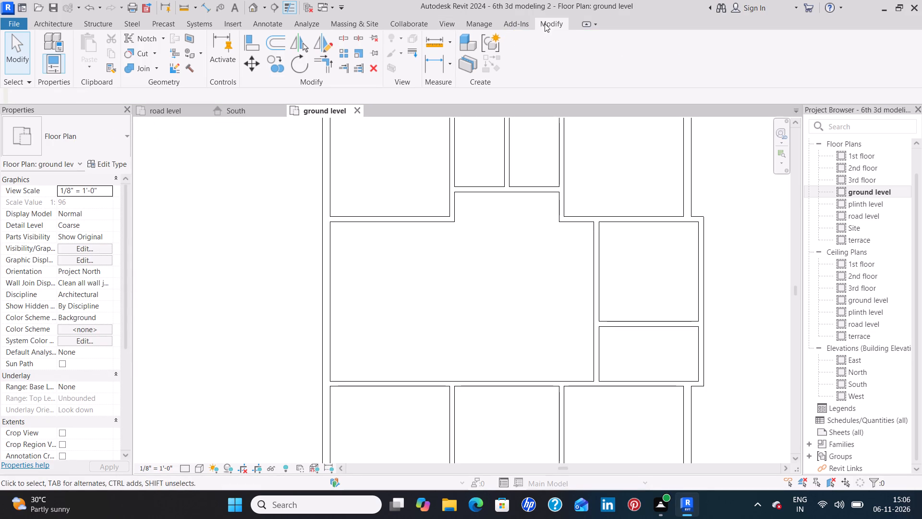
{"action": "left_click", "coordinate": [350, 40]}
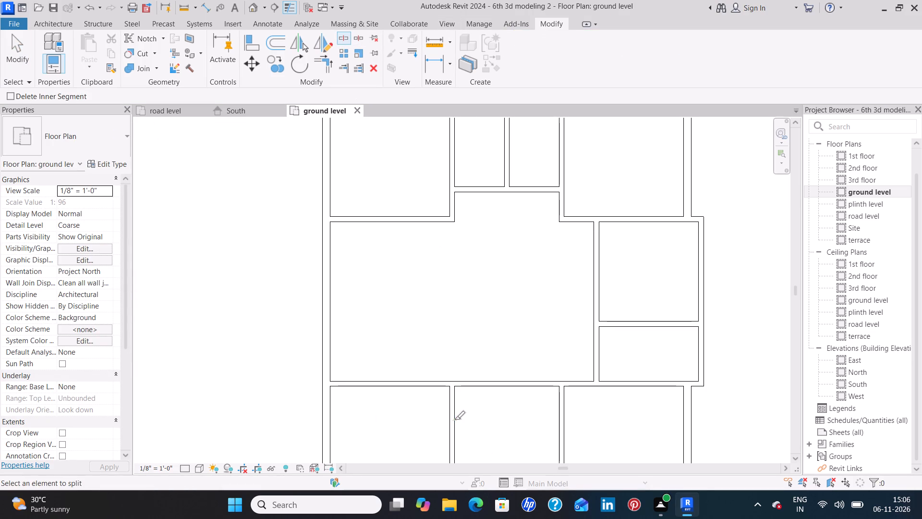
{"action": "scroll", "coordinate": [462, 413], "scroll_direction": "up", "scroll_amount": 11}
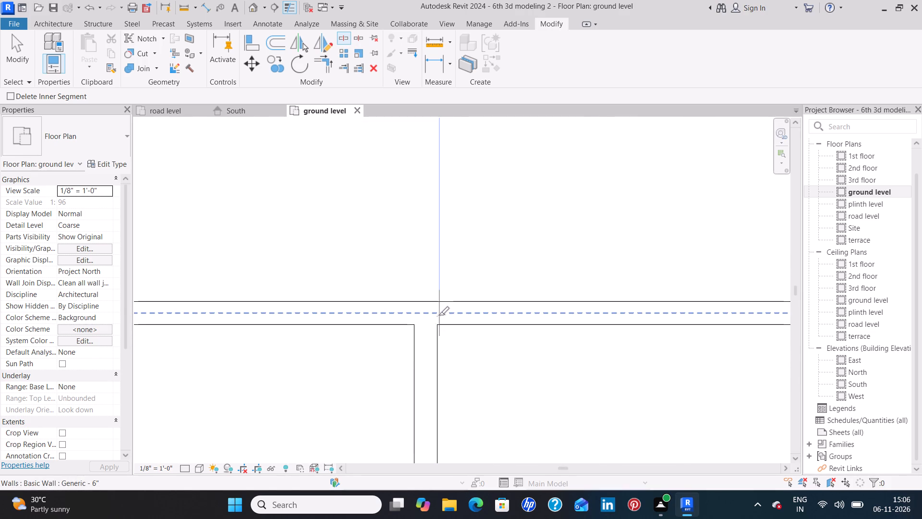
{"action": "scroll", "coordinate": [437, 315], "scroll_direction": "up", "scroll_amount": 9}
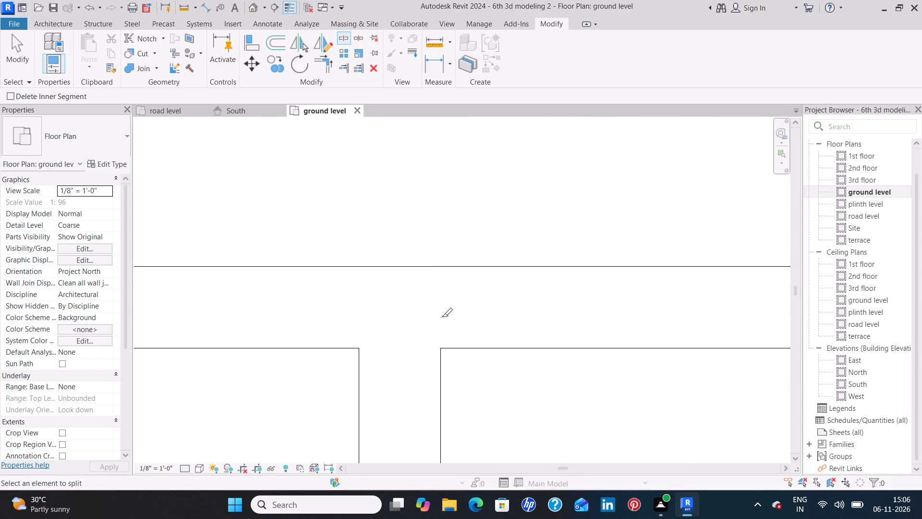
{"action": "left_click", "coordinate": [442, 306]}
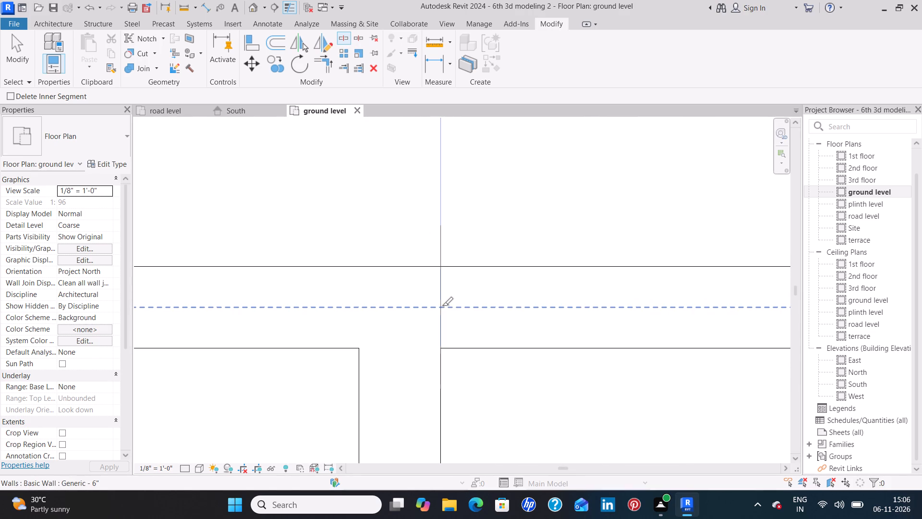
{"action": "scroll", "coordinate": [559, 335], "scroll_direction": "down", "scroll_amount": 9}
{"action": "middle_click_drag", "start_coordinate": [677, 383], "coordinate": [563, 392]}
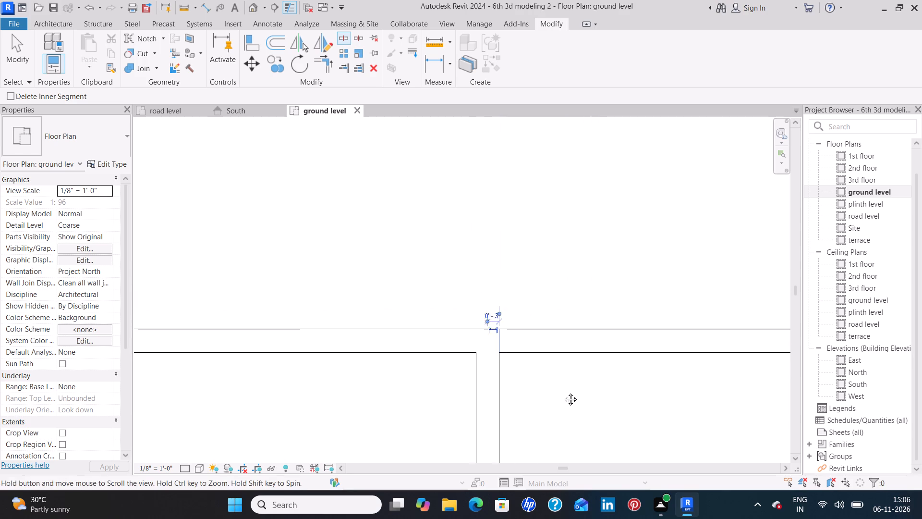
{"action": "middle_click_drag", "start_coordinate": [563, 392], "coordinate": [404, 392]}
{"action": "middle_click_drag", "start_coordinate": [601, 397], "coordinate": [309, 391]}
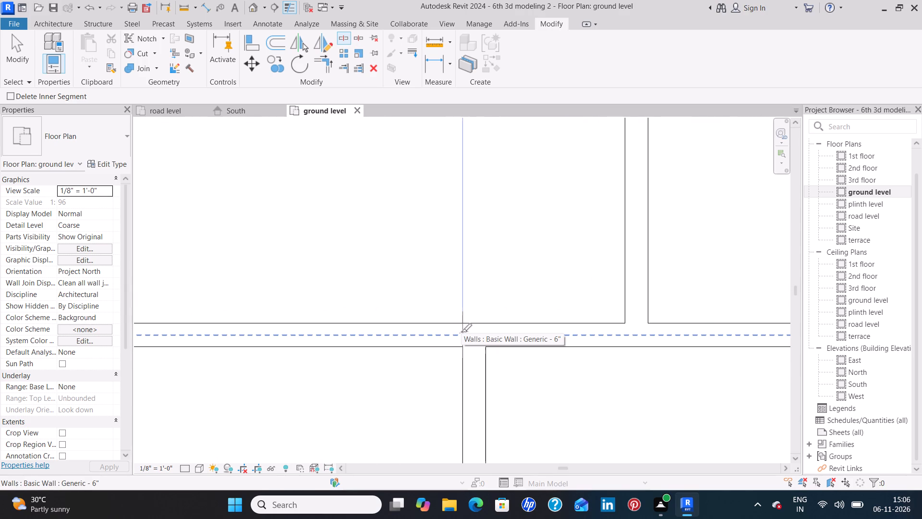
{"action": "left_click", "coordinate": [461, 332]}
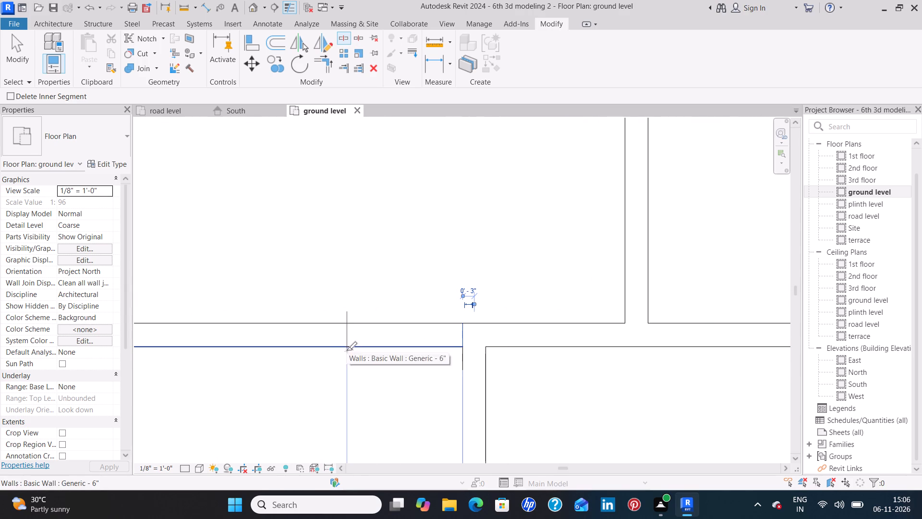
{"action": "key", "text": "Escape"}
{"action": "key", "text": "Escape"}
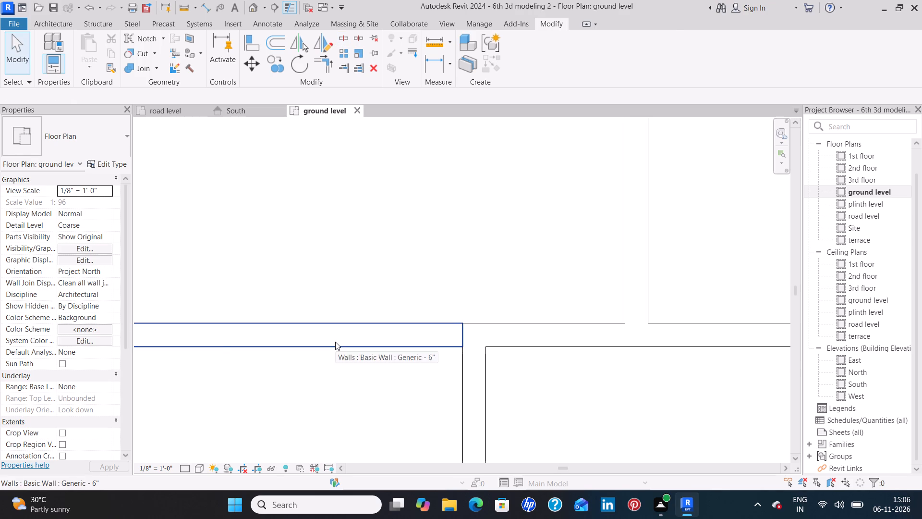
Compare the split wall segment between the two southern bedrooms with the foyer and porch area of the reference plan.
{"action": "left_click", "coordinate": [335, 342]}
{"action": "scroll", "coordinate": [327, 361], "scroll_direction": "down", "scroll_amount": 5}
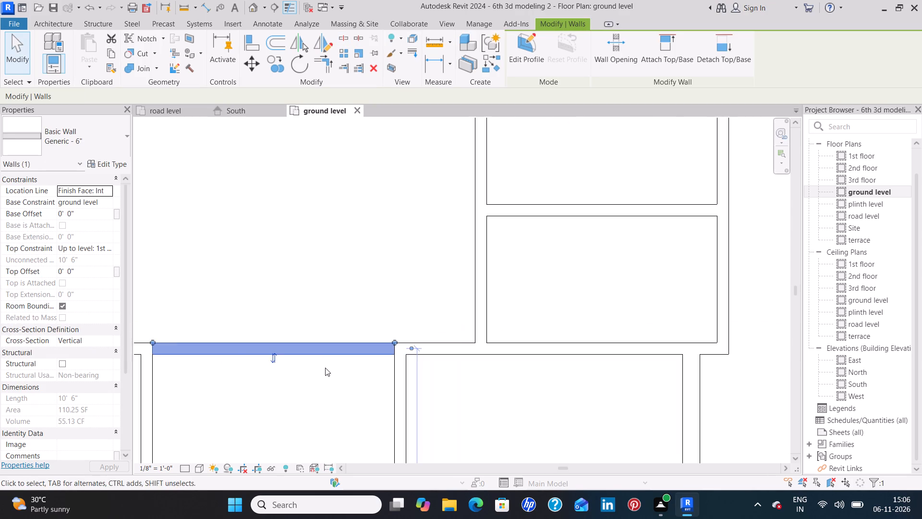
{"action": "scroll", "coordinate": [323, 369], "scroll_direction": "down", "scroll_amount": 4}
{"action": "middle_click_drag", "start_coordinate": [283, 411], "coordinate": [359, 313]}
{"action": "scroll", "coordinate": [284, 411], "scroll_direction": "down", "scroll_amount": 1}
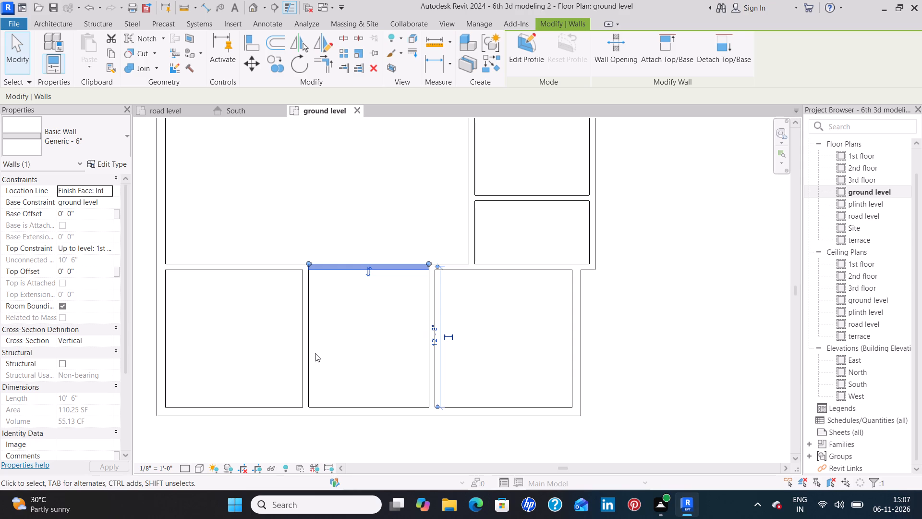
{"action": "scroll", "coordinate": [315, 353], "scroll_direction": "down", "scroll_amount": 3}
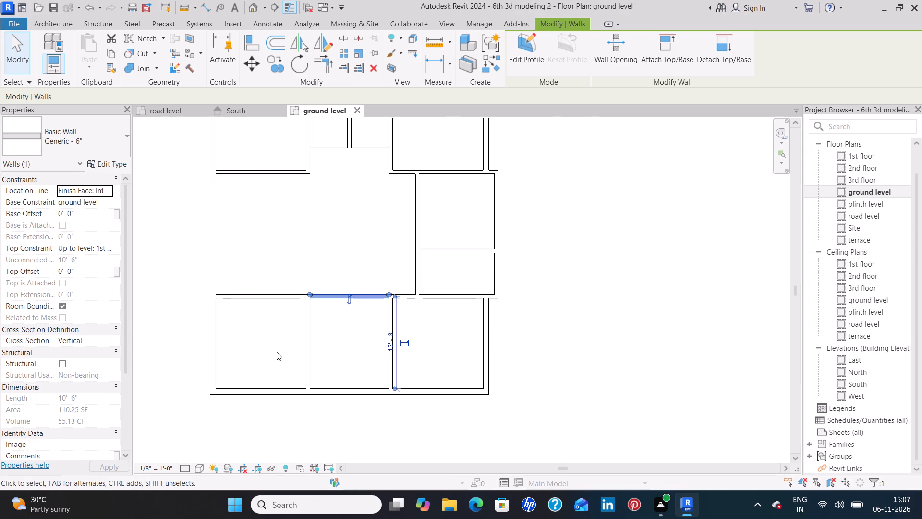
{"action": "scroll", "coordinate": [276, 352], "scroll_direction": "down", "scroll_amount": 3}
{"action": "middle_click_drag", "start_coordinate": [313, 328], "coordinate": [437, 274]}
{"action": "scroll", "coordinate": [425, 287], "scroll_direction": "down", "scroll_amount": 3}
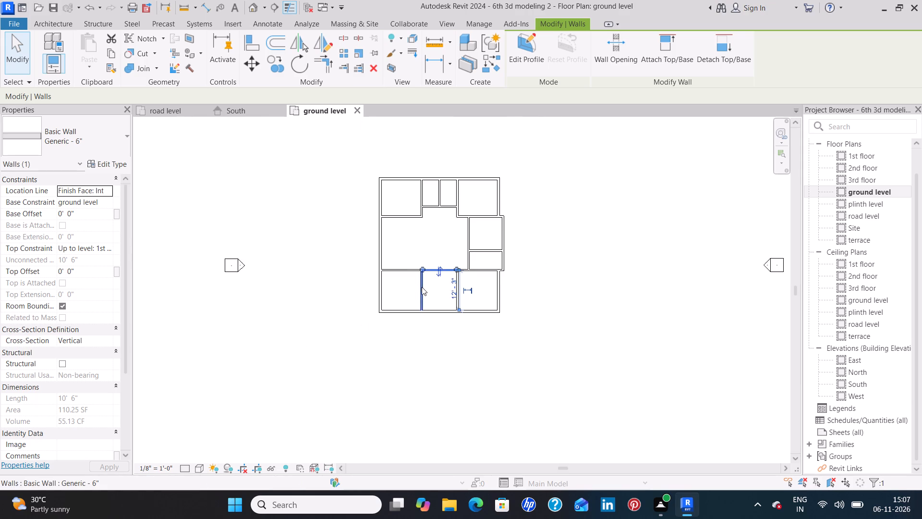
{"action": "scroll", "coordinate": [345, 299], "scroll_direction": "down", "scroll_amount": 4}
{"action": "scroll", "coordinate": [274, 298], "scroll_direction": "down", "scroll_amount": 3}
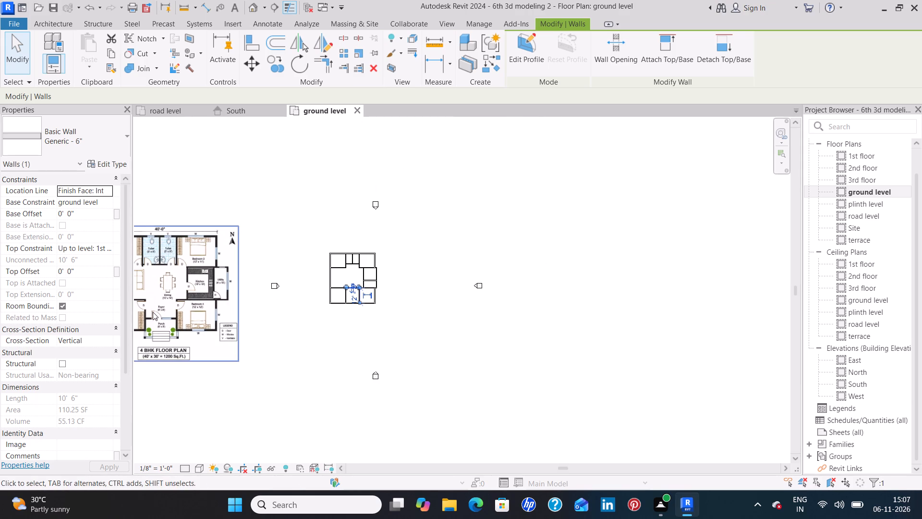
{"action": "scroll", "coordinate": [151, 312], "scroll_direction": "up", "scroll_amount": 10}
{"action": "scroll", "coordinate": [577, 316], "scroll_direction": "down", "scroll_amount": 5}
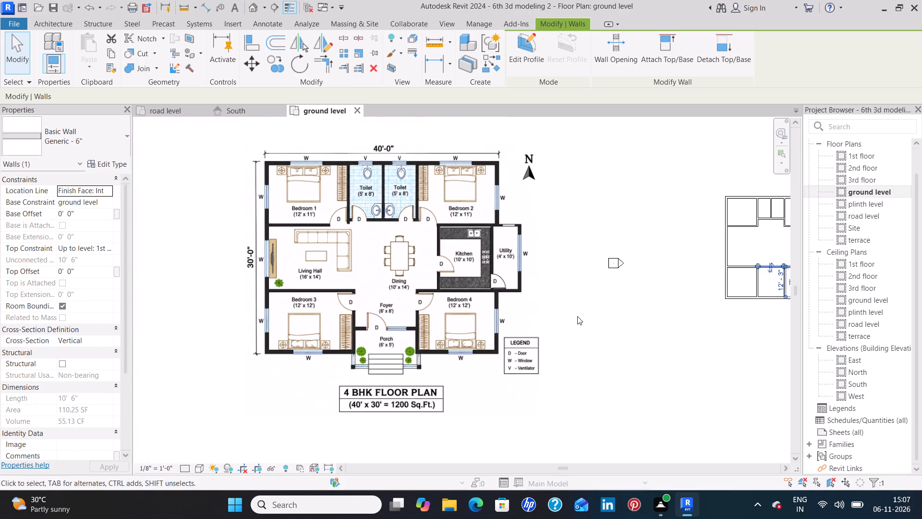
{"action": "middle_click_drag", "start_coordinate": [642, 308], "coordinate": [324, 322]}
{"action": "scroll", "coordinate": [432, 304], "scroll_direction": "up", "scroll_amount": 13}
{"action": "middle_click_drag", "start_coordinate": [549, 281], "coordinate": [364, 300]}
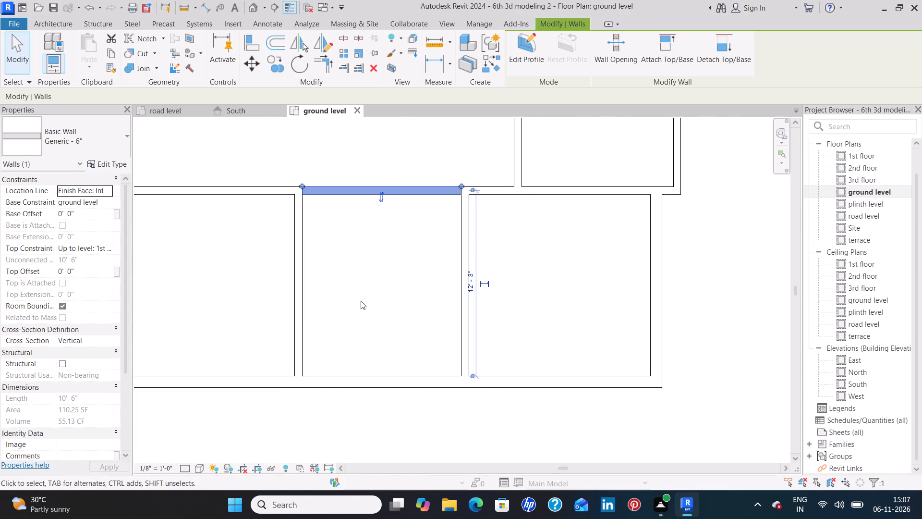
{"action": "scroll", "coordinate": [361, 301], "scroll_direction": "up", "scroll_amount": 4}
{"action": "scroll", "coordinate": [361, 301], "scroll_direction": "down", "scroll_amount": 1}
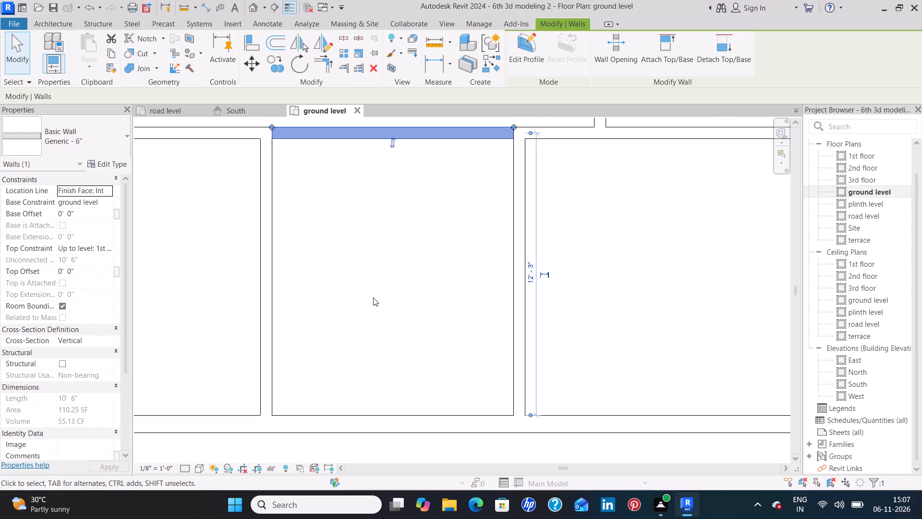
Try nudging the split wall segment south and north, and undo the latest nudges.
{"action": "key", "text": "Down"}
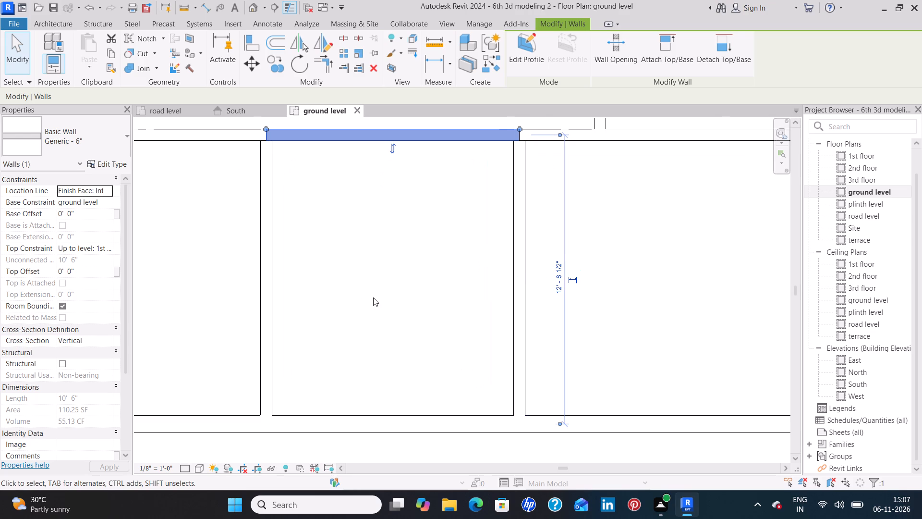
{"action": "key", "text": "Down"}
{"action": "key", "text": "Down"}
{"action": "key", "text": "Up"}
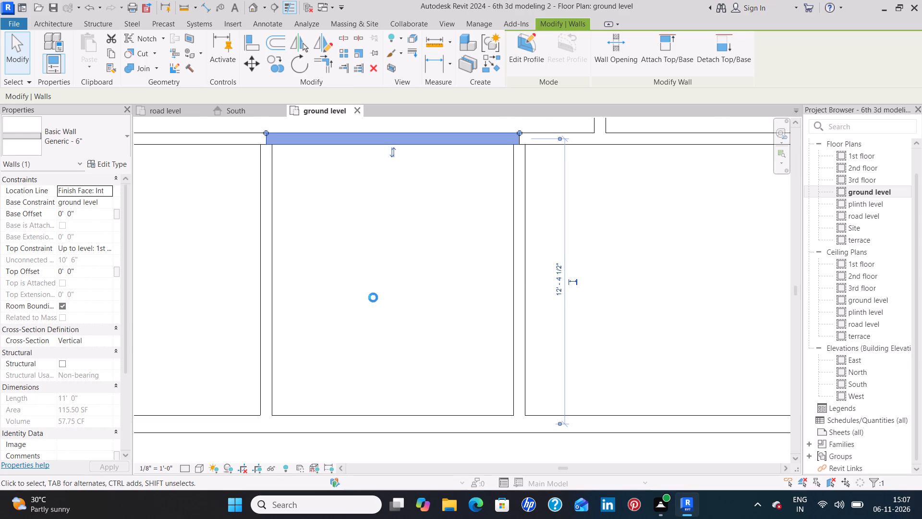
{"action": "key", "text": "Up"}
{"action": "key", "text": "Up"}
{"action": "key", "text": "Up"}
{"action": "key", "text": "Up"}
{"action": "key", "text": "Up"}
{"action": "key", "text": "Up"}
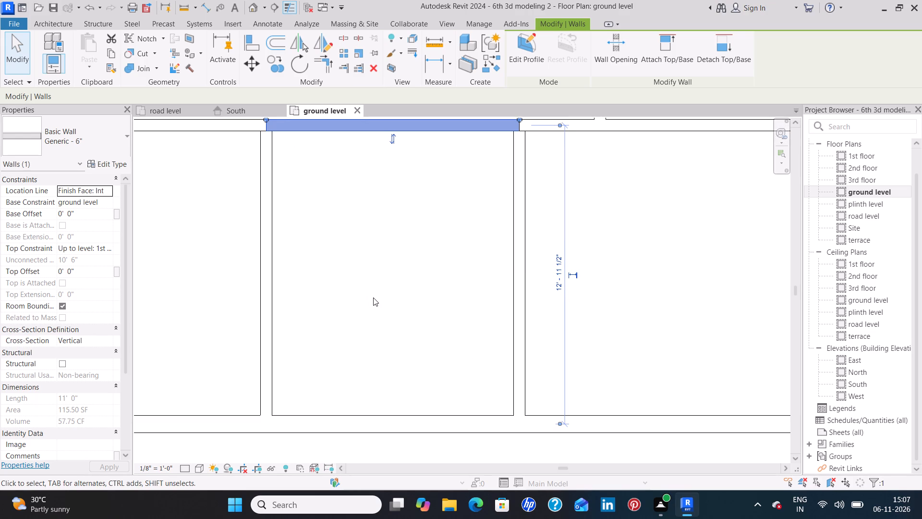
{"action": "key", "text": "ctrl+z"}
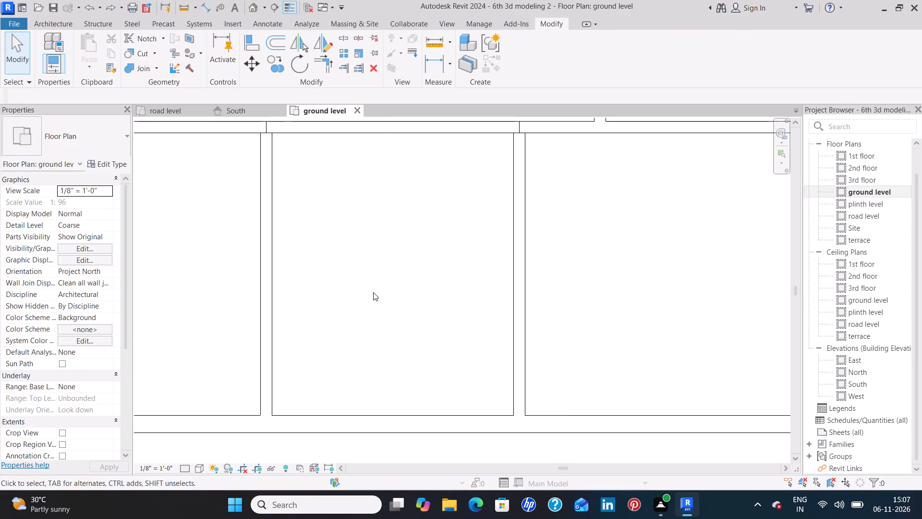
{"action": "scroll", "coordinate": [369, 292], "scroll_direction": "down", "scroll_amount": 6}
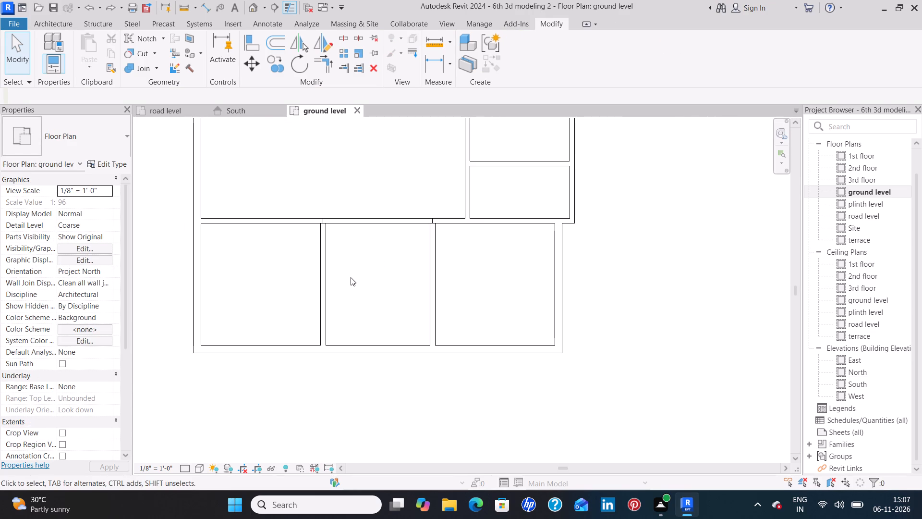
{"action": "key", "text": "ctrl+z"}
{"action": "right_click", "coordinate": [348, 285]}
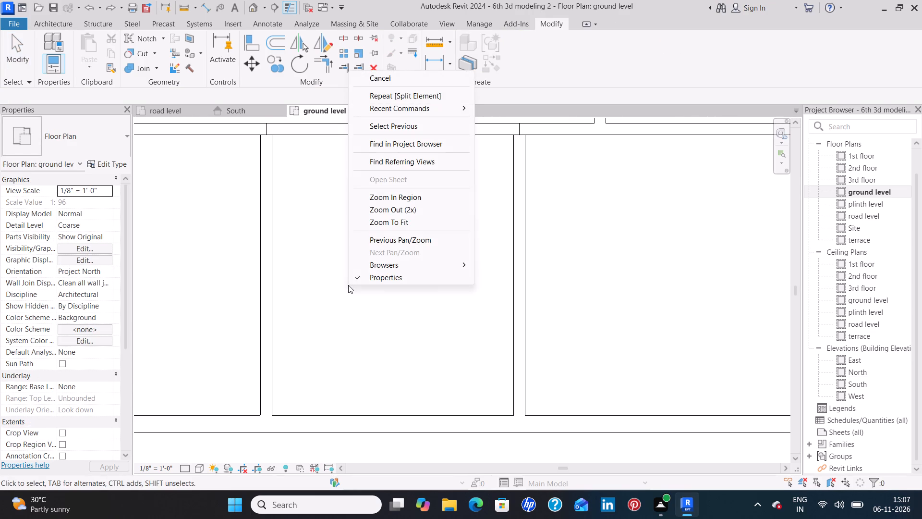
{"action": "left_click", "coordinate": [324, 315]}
Delete the split wall segment between the two southern bedrooms to open the foyer to the living and dining area.
{"action": "scroll", "coordinate": [370, 269], "scroll_direction": "down", "scroll_amount": 5}
{"action": "scroll", "coordinate": [366, 197], "scroll_direction": "up", "scroll_amount": 1}
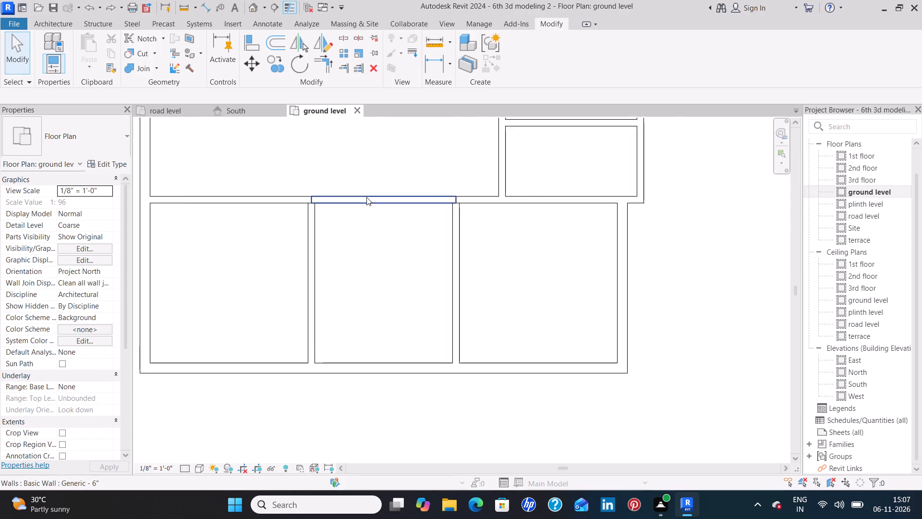
{"action": "scroll", "coordinate": [366, 197], "scroll_direction": "up", "scroll_amount": 4}
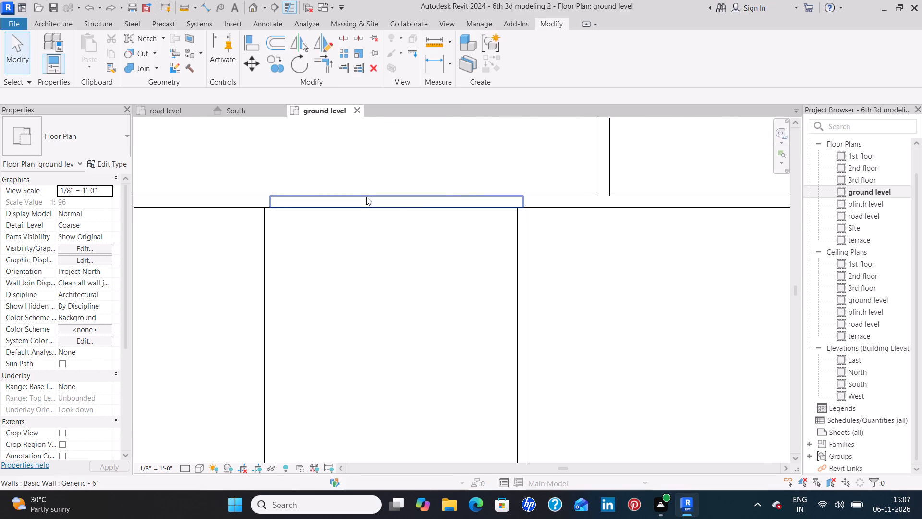
{"action": "left_click", "coordinate": [366, 197]}
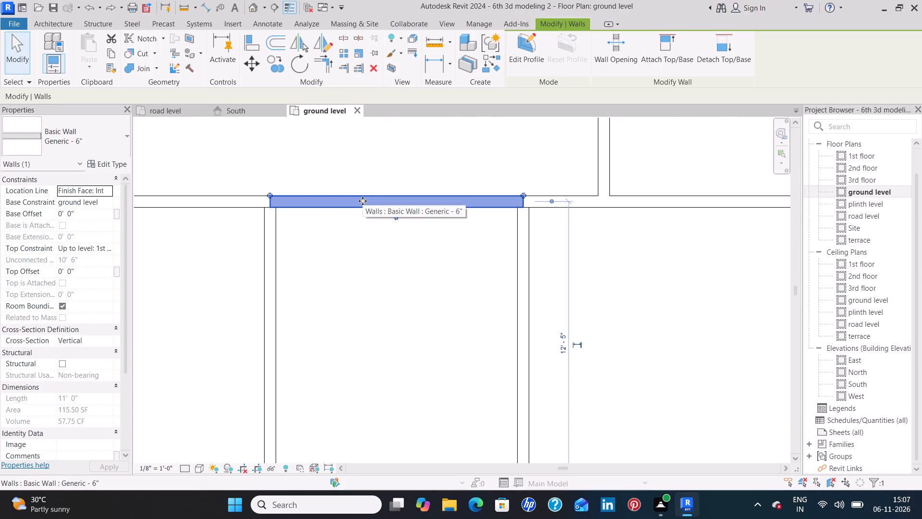
{"action": "key", "text": "Delete"}
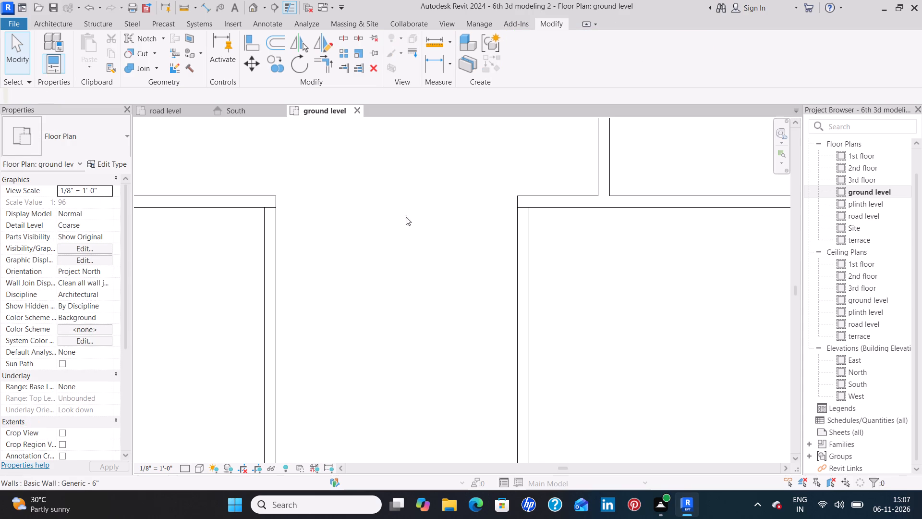
{"action": "left_click", "coordinate": [528, 210]}
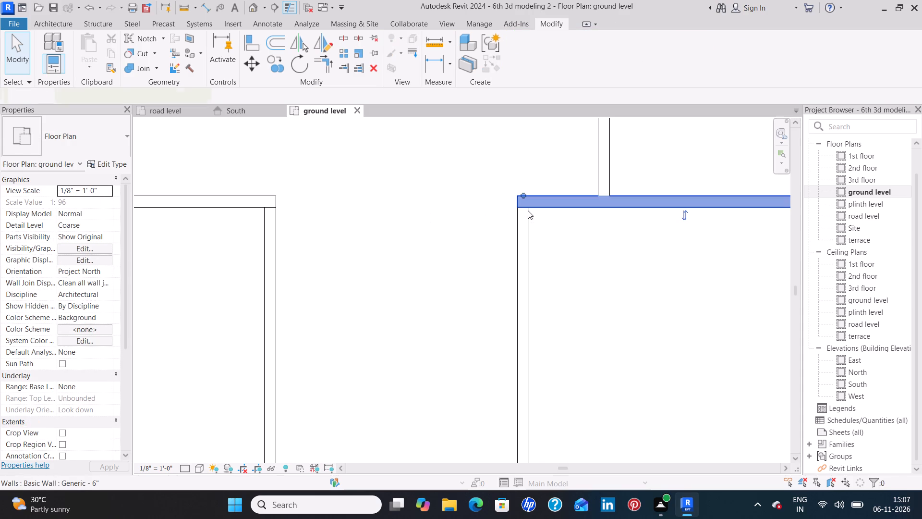
{"action": "left_click", "coordinate": [462, 234]}
Draw a Generic - 6" wall 10'-6" long across the open foyer, between the two bedroom partitions, starting at the western partition's midpoint.
{"action": "scroll", "coordinate": [440, 241], "scroll_direction": "down", "scroll_amount": 5}
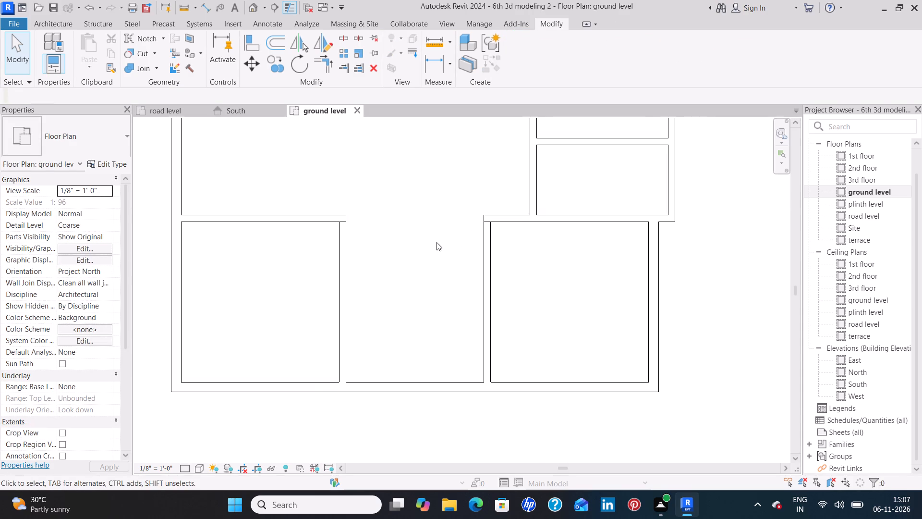
{"action": "scroll", "coordinate": [431, 247], "scroll_direction": "down", "scroll_amount": 1}
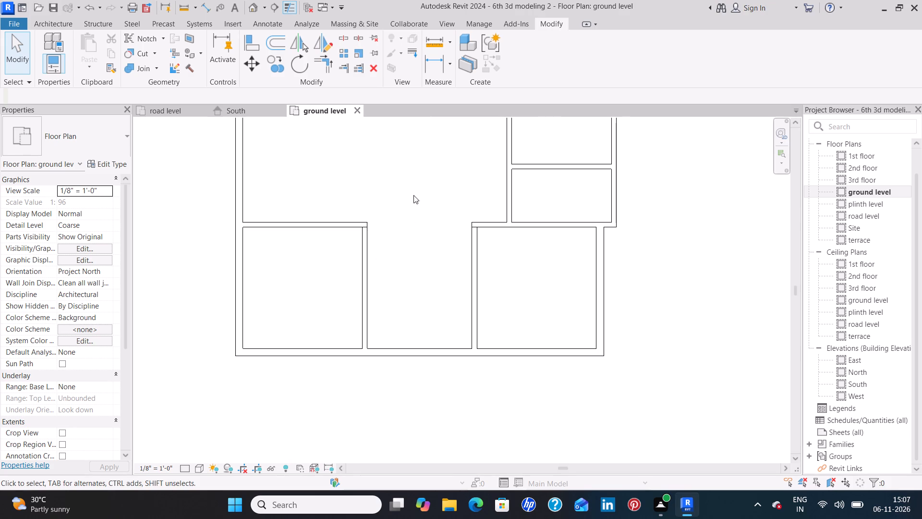
{"action": "left_click", "coordinate": [59, 23]}
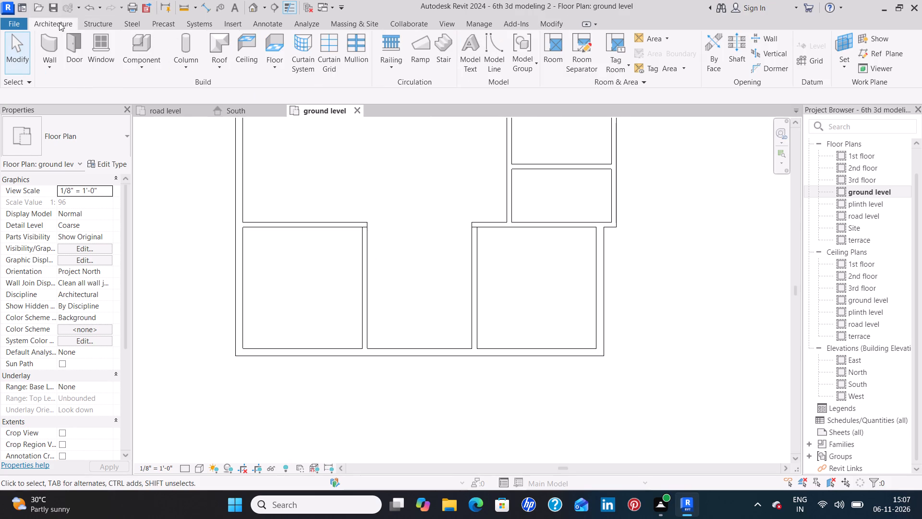
{"action": "left_click", "coordinate": [47, 42]}
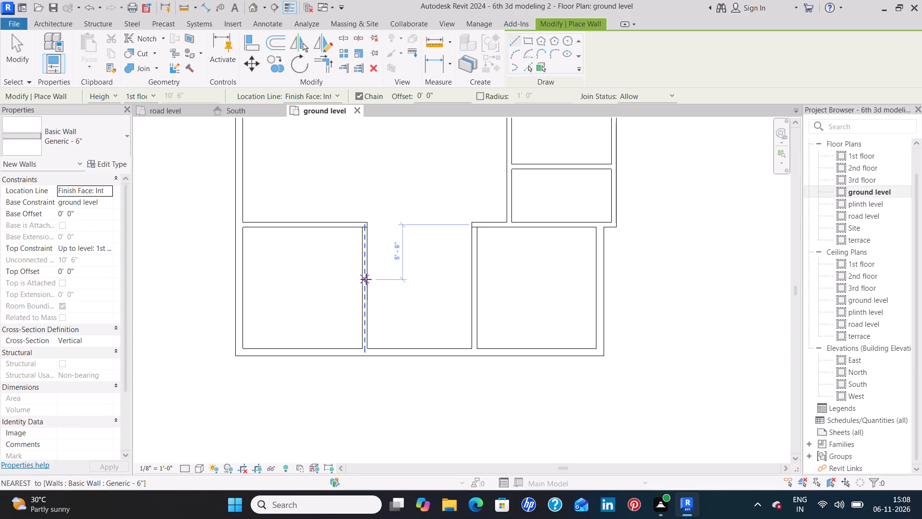
{"action": "scroll", "coordinate": [366, 279], "scroll_direction": "up", "scroll_amount": 6}
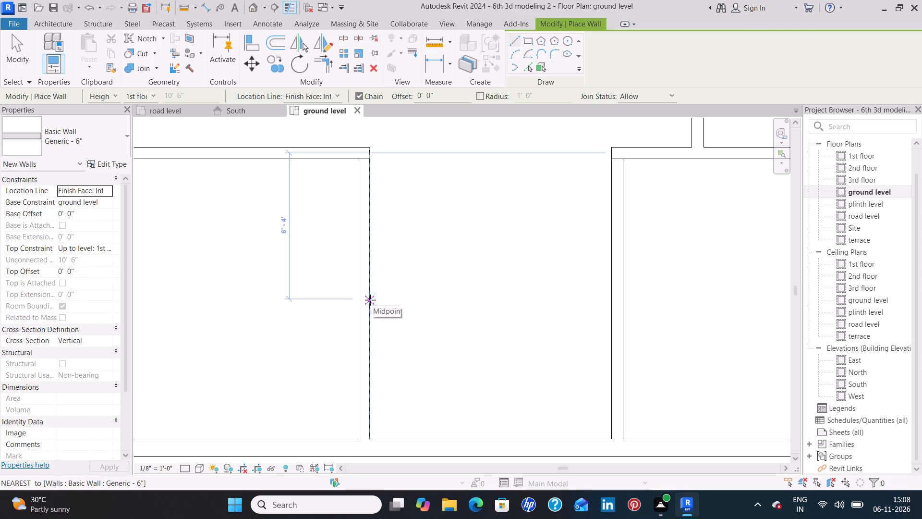
{"action": "left_click", "coordinate": [370, 300]}
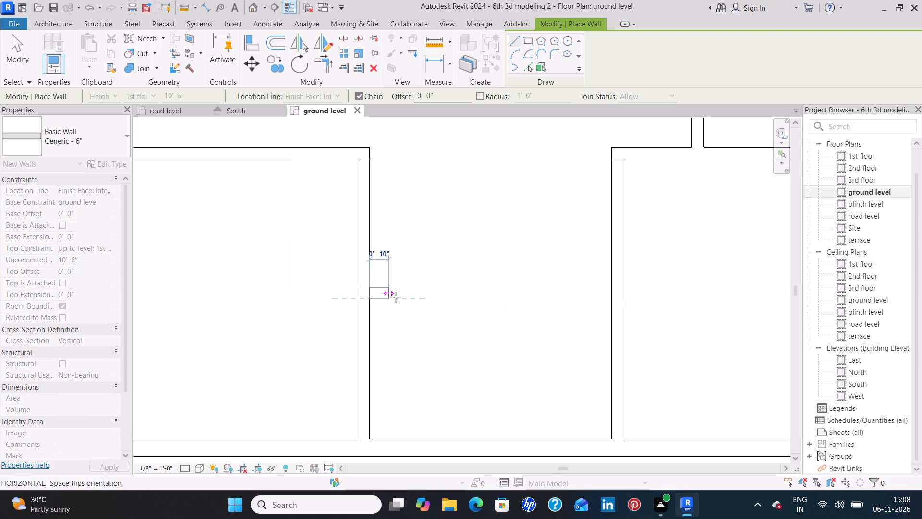
{"action": "key", "text": "space"}
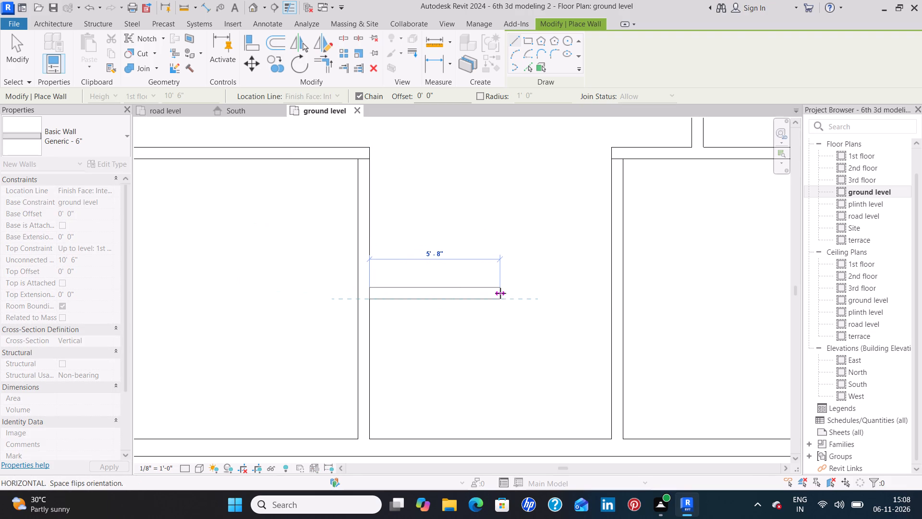
{"action": "left_click", "coordinate": [615, 296]}
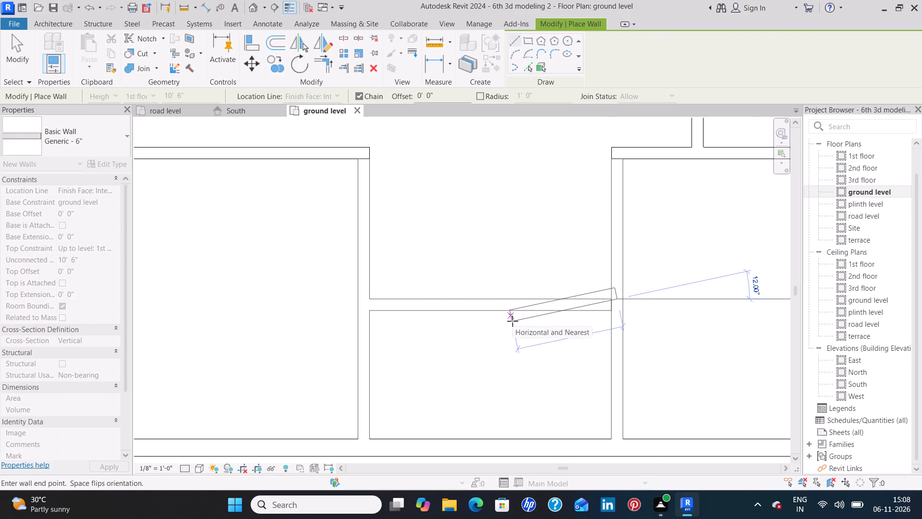
{"action": "key", "text": "Escape"}
{"action": "key", "text": "Escape"}
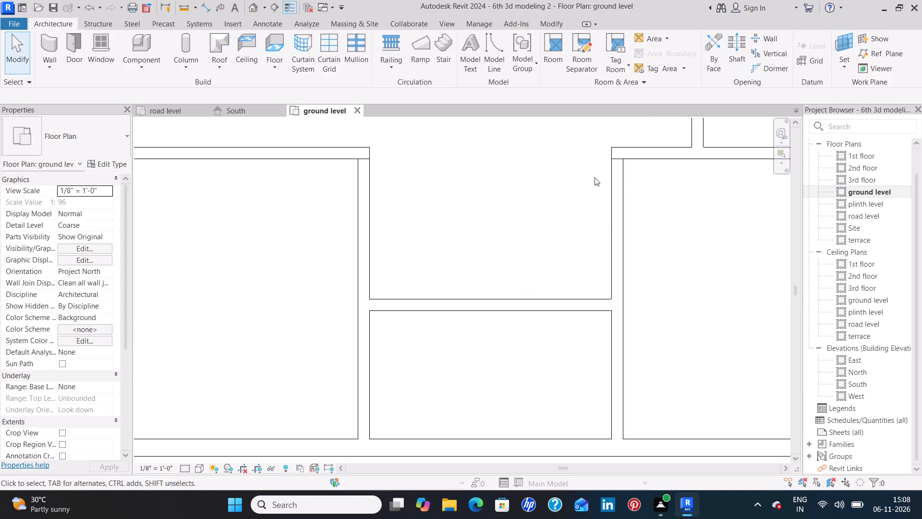
Clean up the northwest corner of the eastern southern bedroom by extending its partition to 13'-0 1/2" and rejoining the north wall.
{"action": "middle_click_drag", "start_coordinate": [622, 178], "coordinate": [508, 248]}
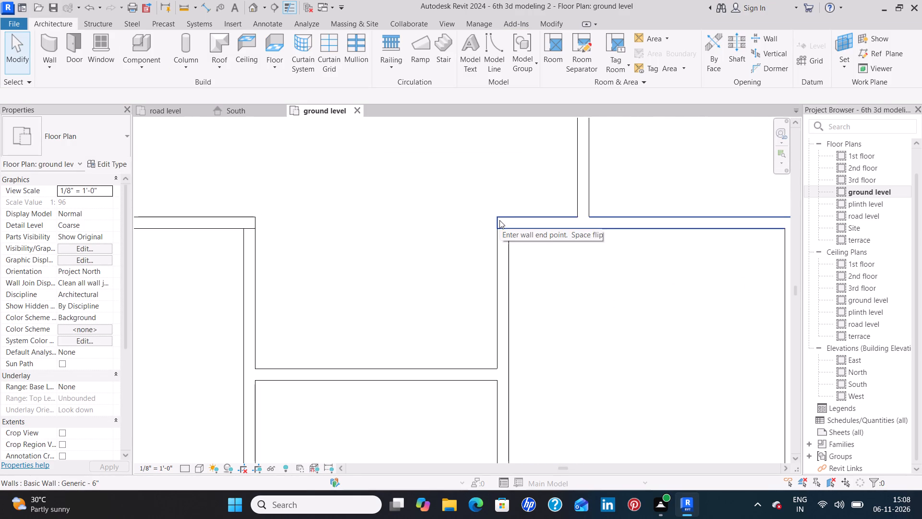
{"action": "left_click", "coordinate": [497, 220]}
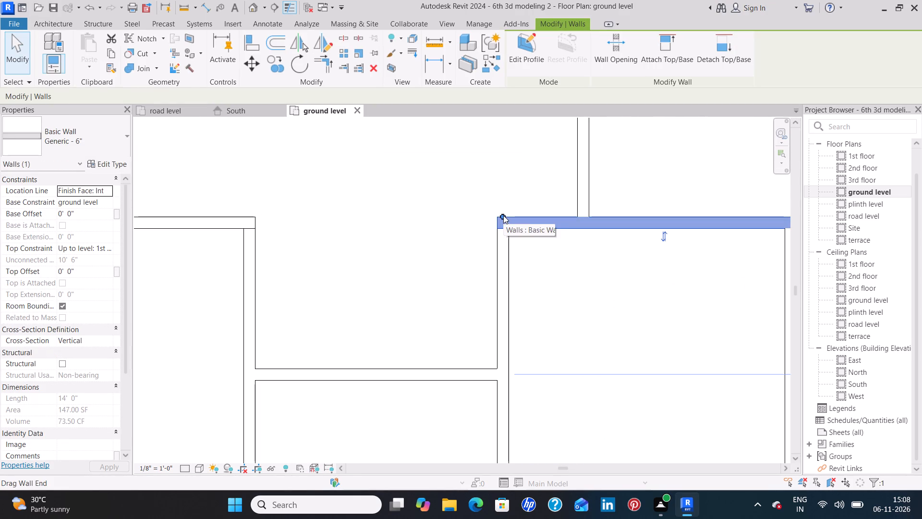
{"action": "left_click_drag", "start_coordinate": [503, 215], "coordinate": [523, 213]}
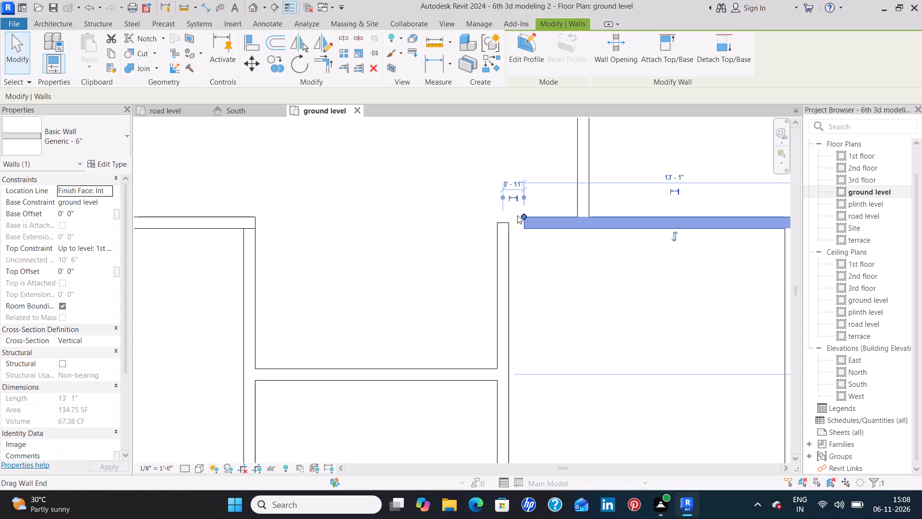
{"action": "left_click", "coordinate": [505, 222]}
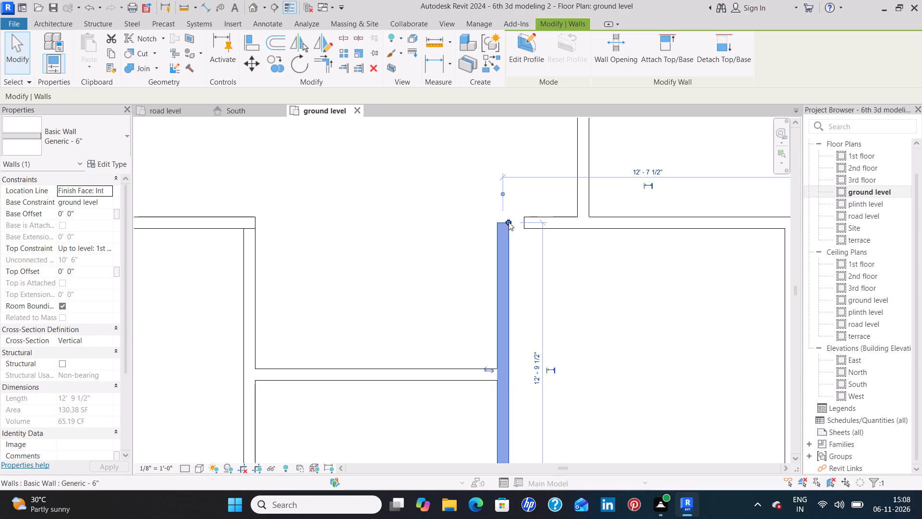
{"action": "left_click_drag", "start_coordinate": [509, 222], "coordinate": [509, 216]}
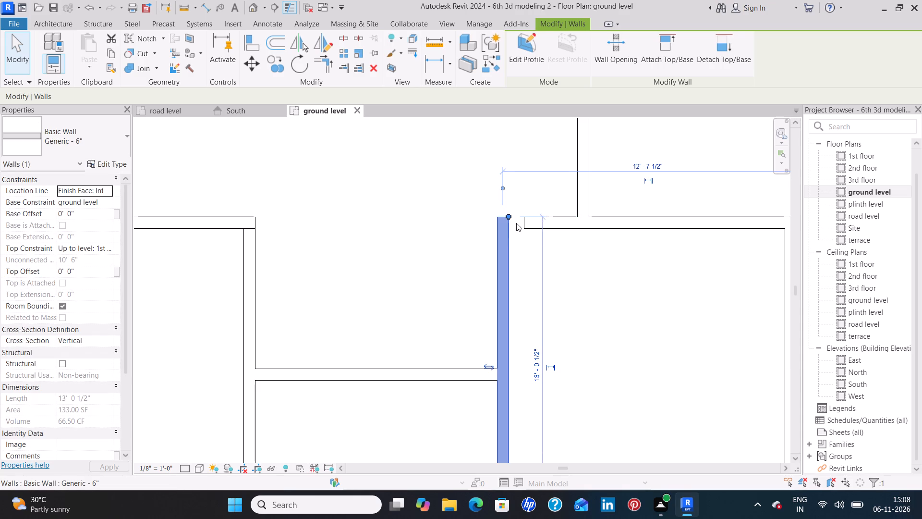
{"action": "left_click", "coordinate": [523, 221]}
{"action": "left_click_drag", "start_coordinate": [524, 216], "coordinate": [504, 218]}
{"action": "left_click", "coordinate": [462, 247]}
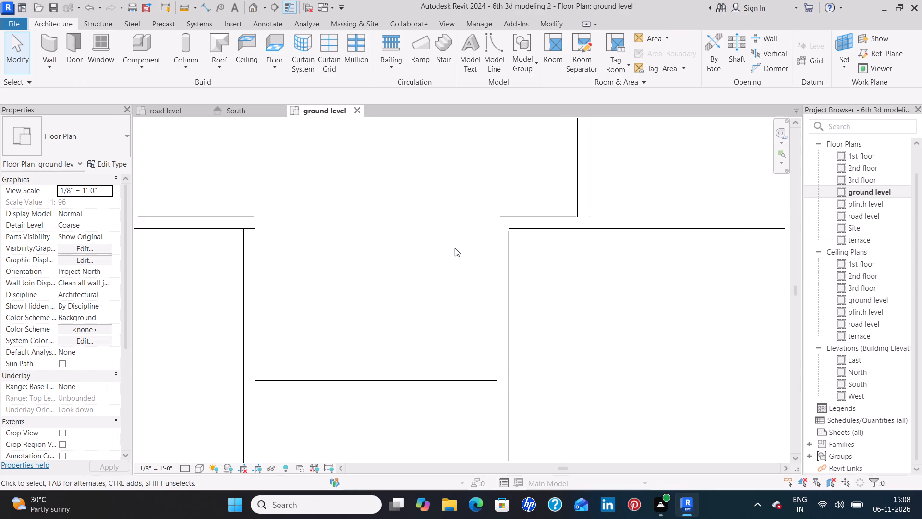
Extend the western southern bedroom's foyer partition to 13'-0 1/2", flush with the outer face of the bedroom's north wall.
{"action": "scroll", "coordinate": [371, 238], "scroll_direction": "down", "scroll_amount": 1}
{"action": "middle_click_drag", "start_coordinate": [333, 241], "coordinate": [411, 251]}
{"action": "left_click", "coordinate": [342, 264]}
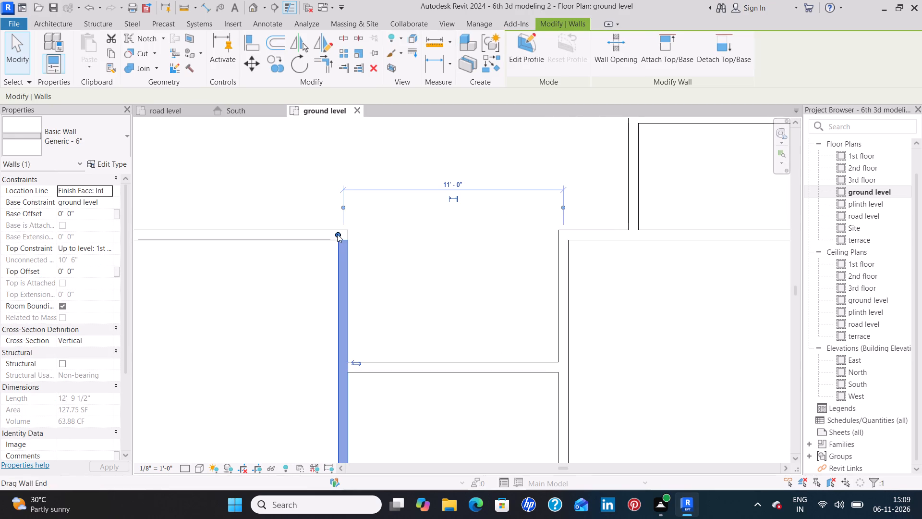
{"action": "left_click_drag", "start_coordinate": [337, 234], "coordinate": [338, 220]}
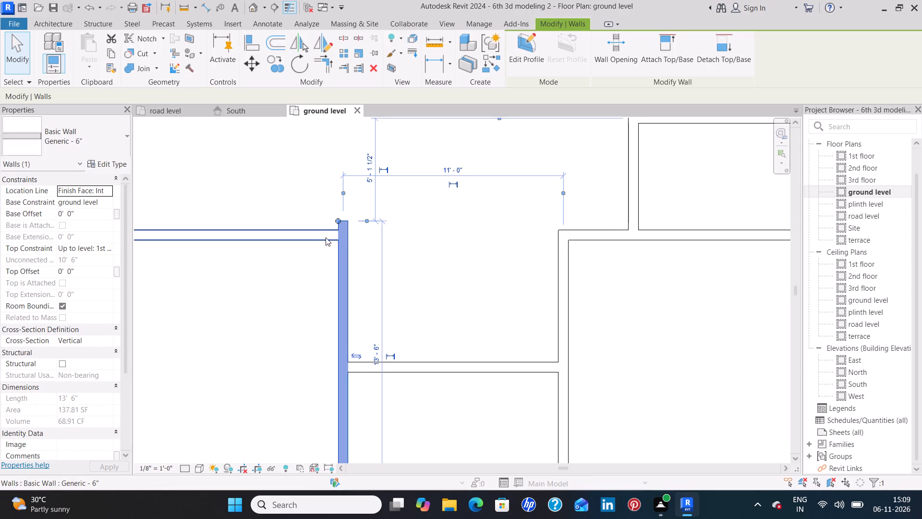
{"action": "left_click", "coordinate": [324, 219]}
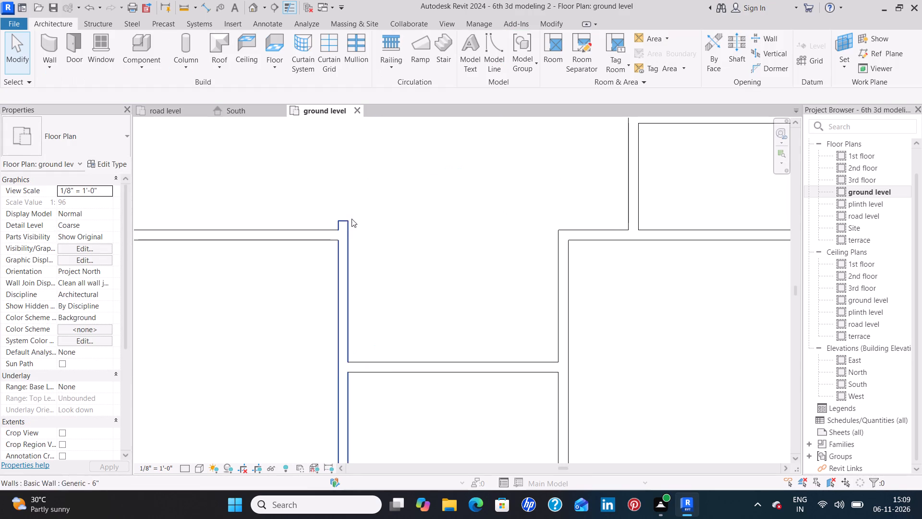
{"action": "left_click", "coordinate": [341, 222]}
{"action": "scroll", "coordinate": [341, 222], "scroll_direction": "up", "scroll_amount": 8}
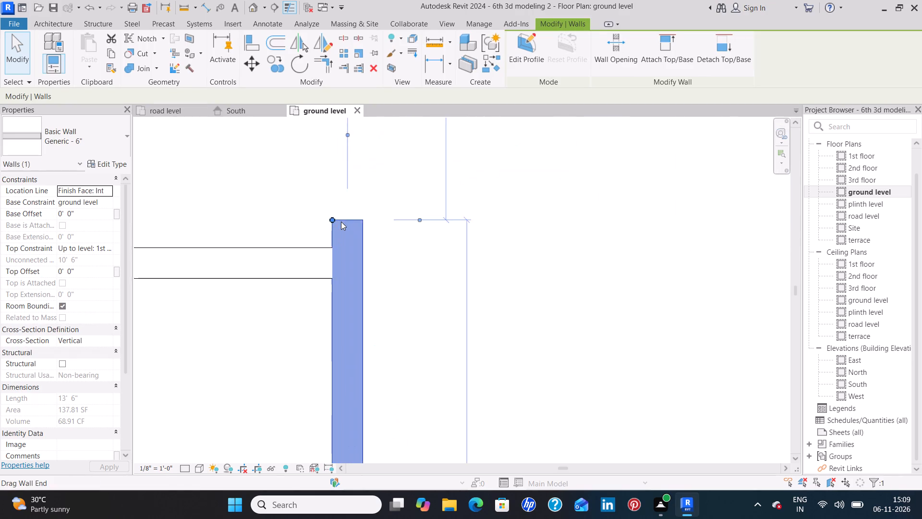
{"action": "scroll", "coordinate": [341, 222], "scroll_direction": "up", "scroll_amount": 5}
{"action": "left_click_drag", "start_coordinate": [323, 218], "coordinate": [321, 274]}
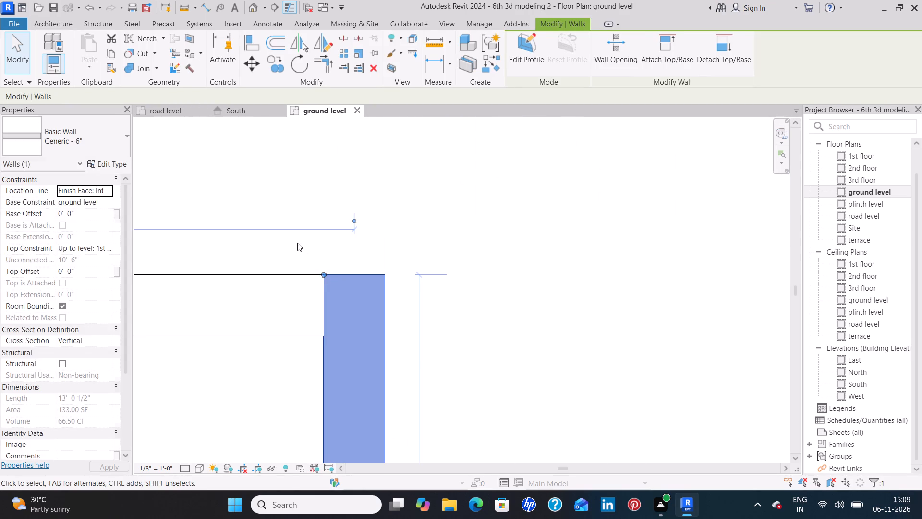
{"action": "left_click", "coordinate": [297, 242]}
Nudge the new foyer cross wall north to 6'-6" from the bedrooms' north wall.
{"action": "scroll", "coordinate": [297, 242], "scroll_direction": "down", "scroll_amount": 15}
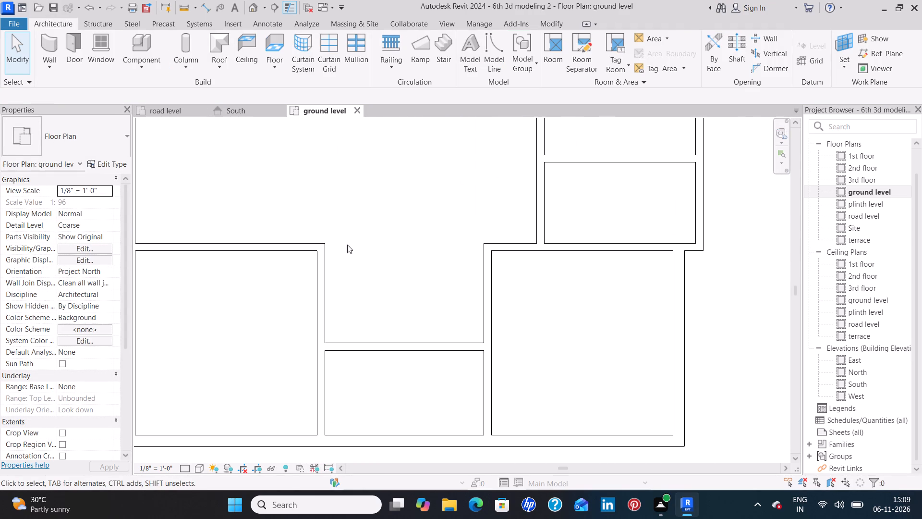
{"action": "scroll", "coordinate": [379, 260], "scroll_direction": "down", "scroll_amount": 2}
{"action": "middle_click_drag", "start_coordinate": [396, 334], "coordinate": [385, 314]}
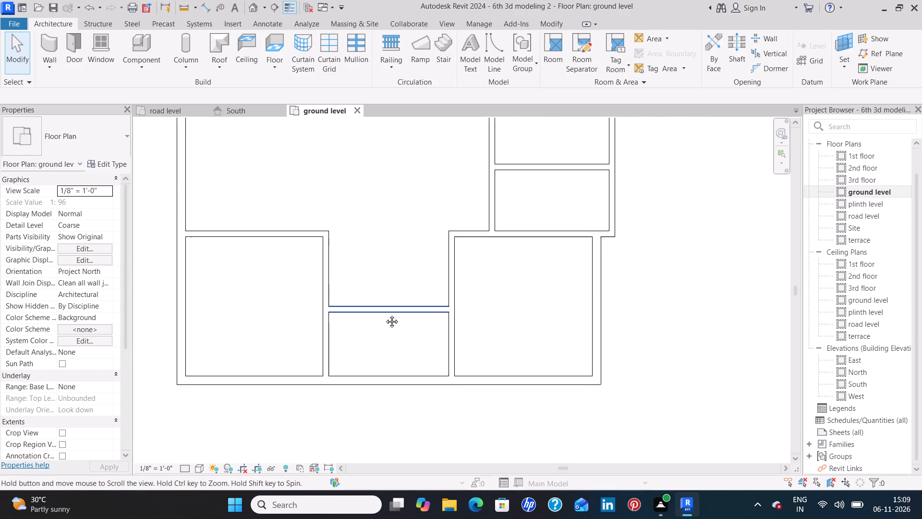
{"action": "middle_click_drag", "start_coordinate": [385, 314], "coordinate": [380, 307]}
{"action": "left_click", "coordinate": [378, 302]}
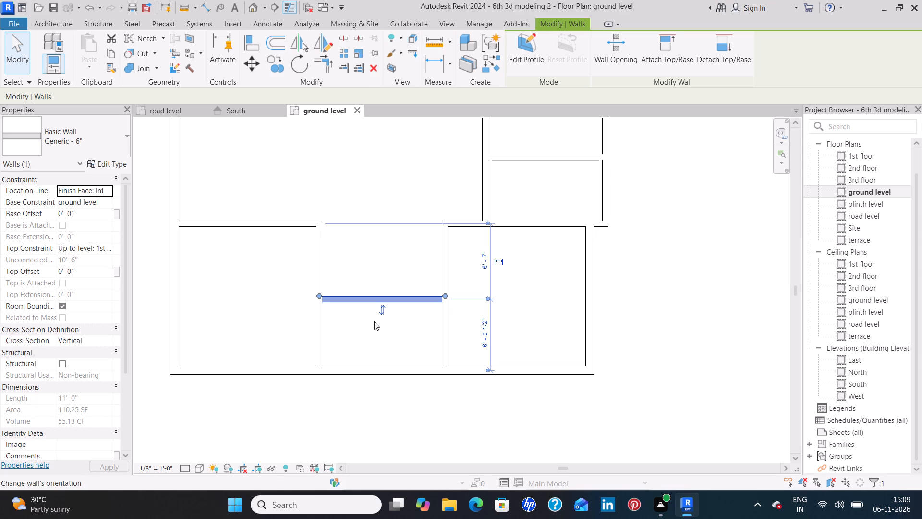
{"action": "scroll", "coordinate": [360, 328], "scroll_direction": "up", "scroll_amount": 5}
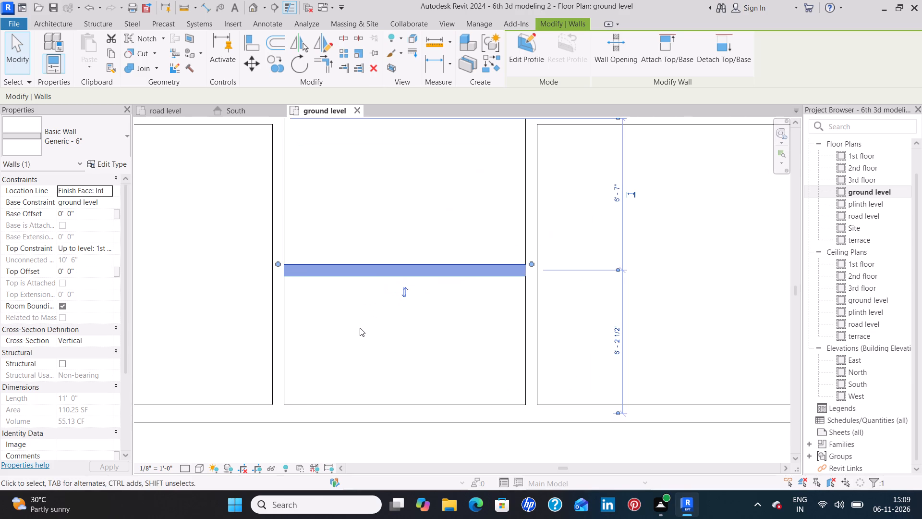
{"action": "key", "text": "Up"}
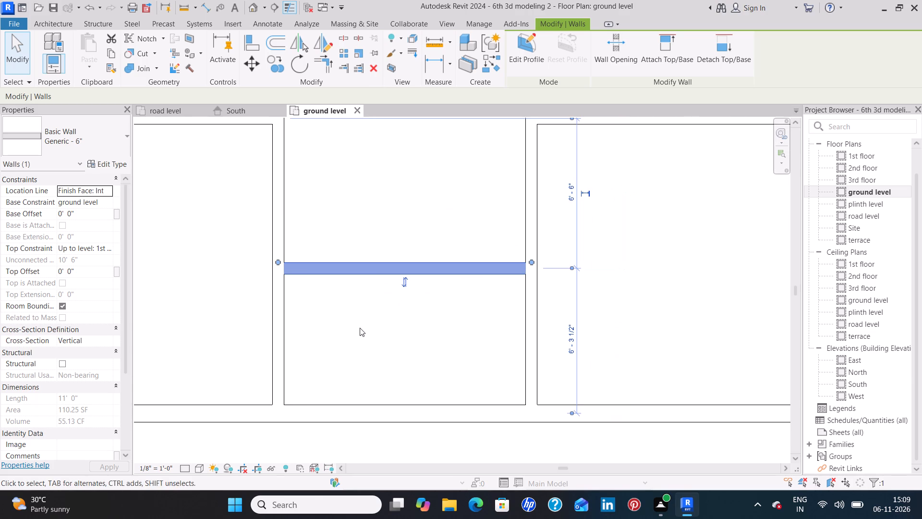
{"action": "left_click", "coordinate": [379, 352]}
{"action": "scroll", "coordinate": [379, 352], "scroll_direction": "down", "scroll_amount": 4}
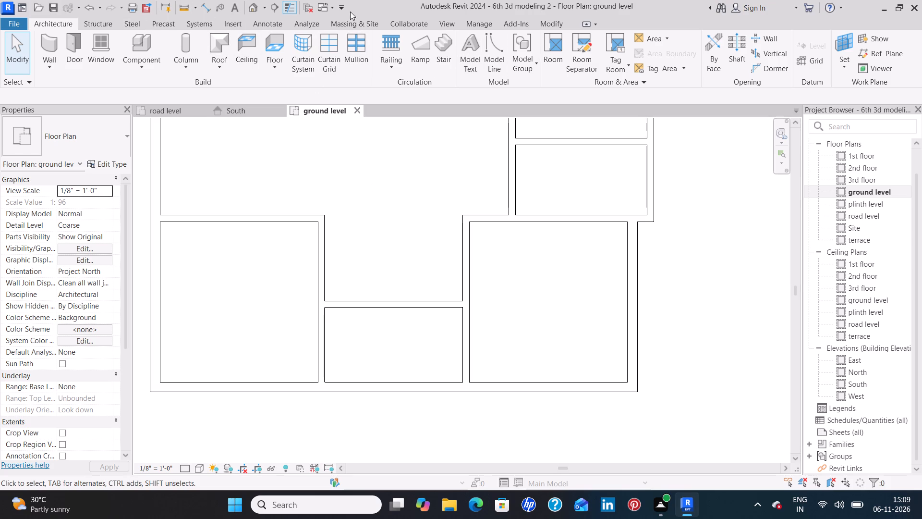
Split the 9" southern exterior wall at the porch-side faces of the two partitions between the southern bedrooms.
{"action": "left_click", "coordinate": [550, 25]}
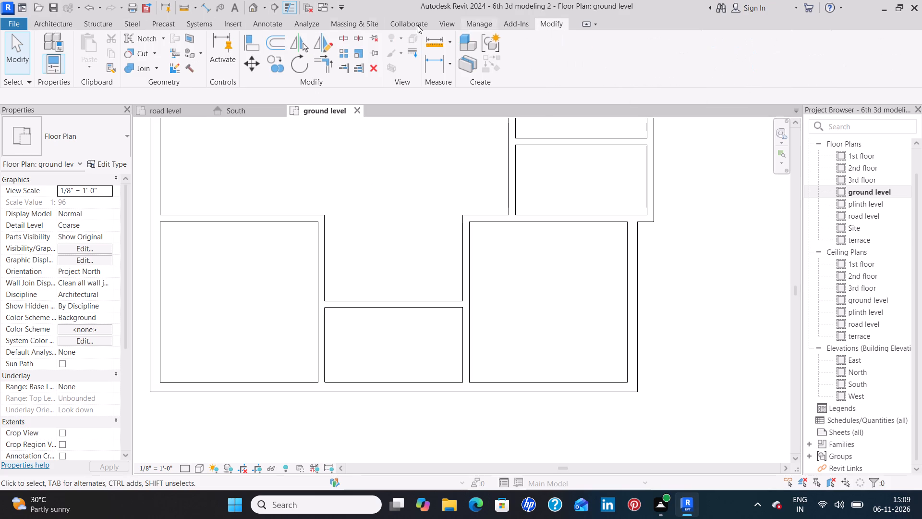
{"action": "left_click", "coordinate": [347, 37]}
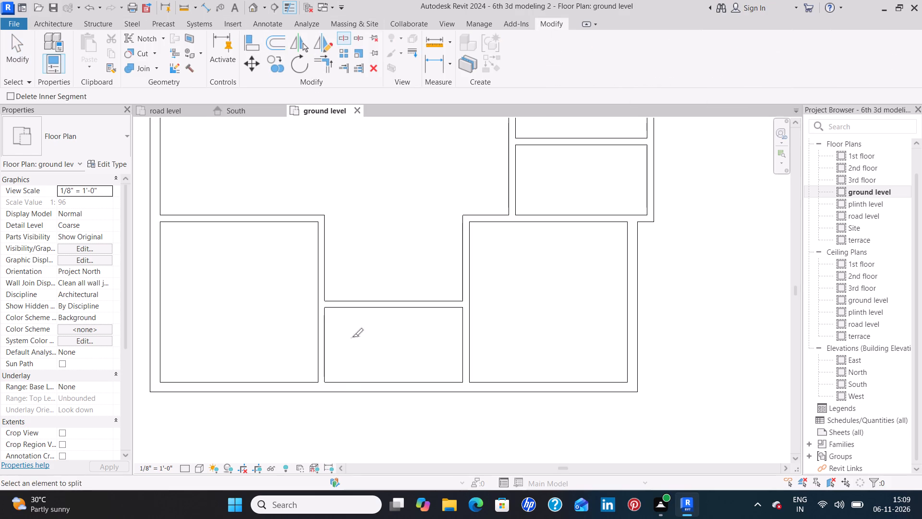
{"action": "scroll", "coordinate": [334, 403], "scroll_direction": "up", "scroll_amount": 13}
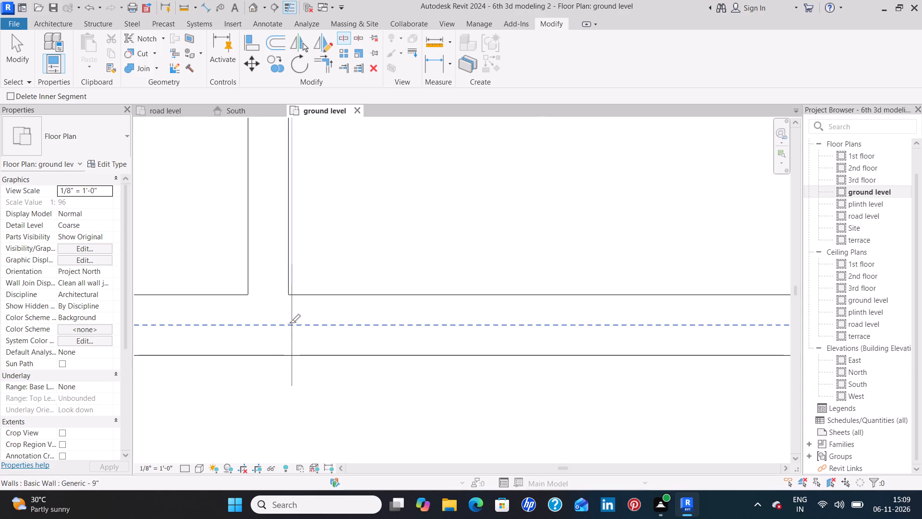
{"action": "scroll", "coordinate": [290, 323], "scroll_direction": "up", "scroll_amount": 5}
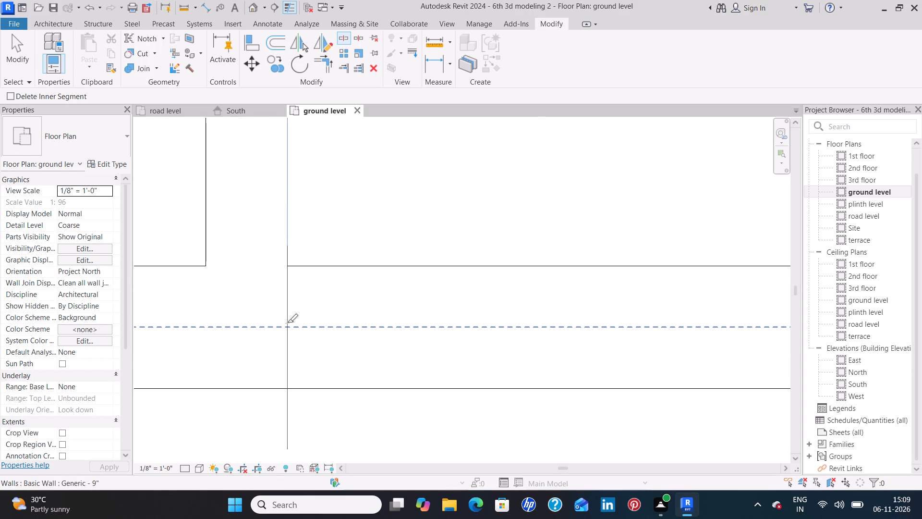
{"action": "left_click", "coordinate": [287, 322]}
{"action": "scroll", "coordinate": [366, 316], "scroll_direction": "down", "scroll_amount": 10}
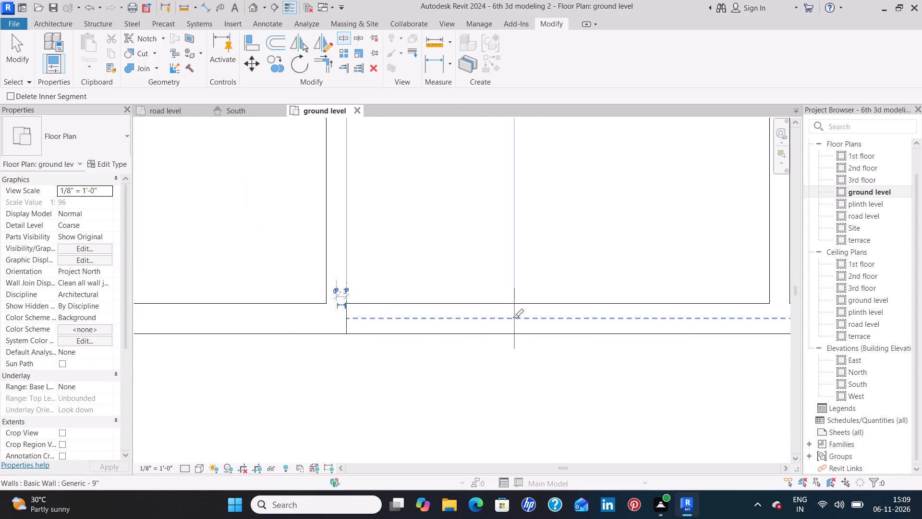
{"action": "scroll", "coordinate": [513, 318], "scroll_direction": "down", "scroll_amount": 4}
{"action": "middle_click_drag", "start_coordinate": [534, 319], "coordinate": [296, 334]}
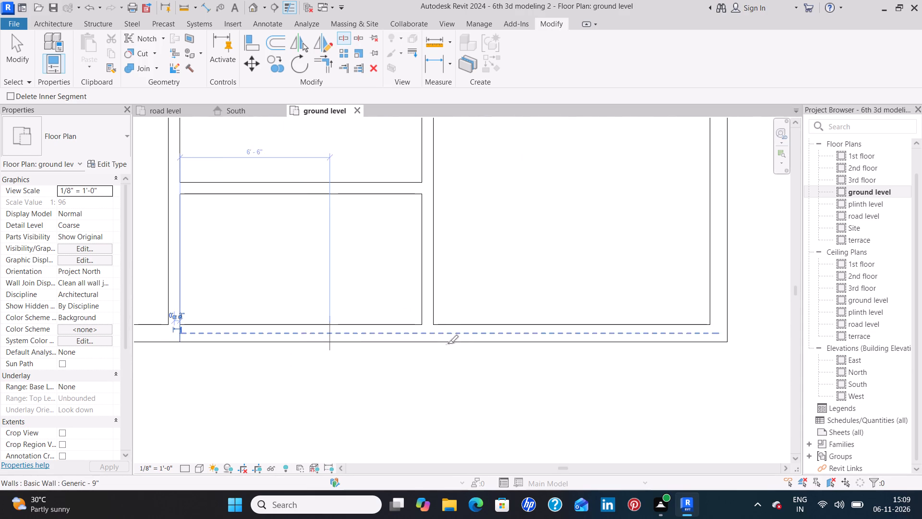
{"action": "scroll", "coordinate": [423, 325], "scroll_direction": "up", "scroll_amount": 7}
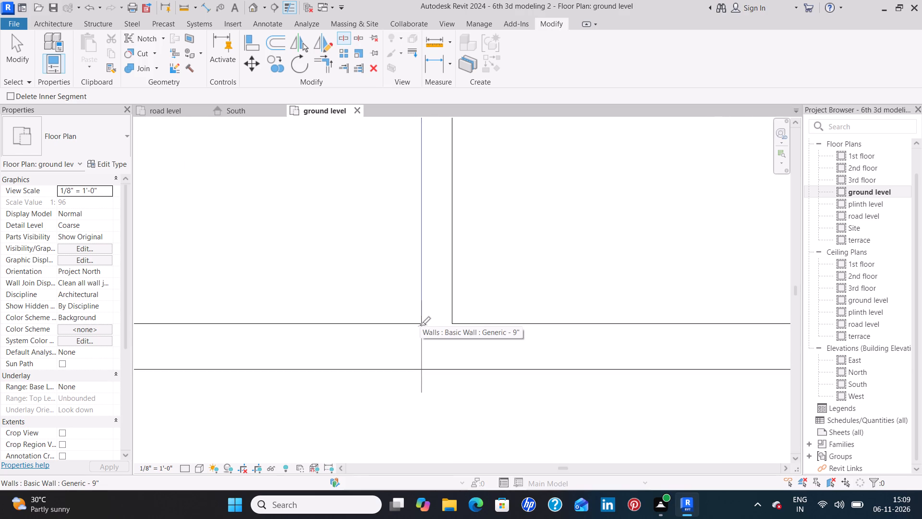
{"action": "left_click", "coordinate": [420, 325]}
{"action": "scroll", "coordinate": [323, 356], "scroll_direction": "down", "scroll_amount": 10}
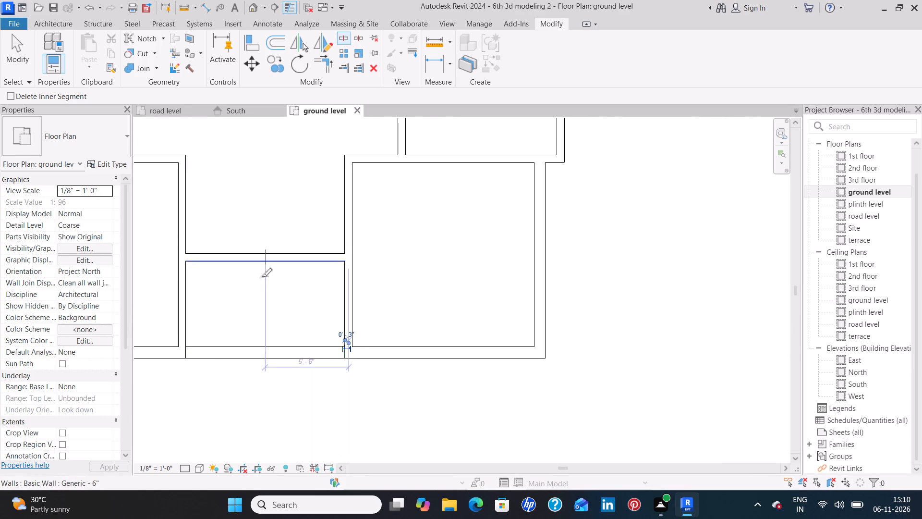
{"action": "scroll", "coordinate": [247, 310], "scroll_direction": "down", "scroll_amount": 1}
{"action": "key", "text": "Escape"}
{"action": "key", "text": "Escape"}
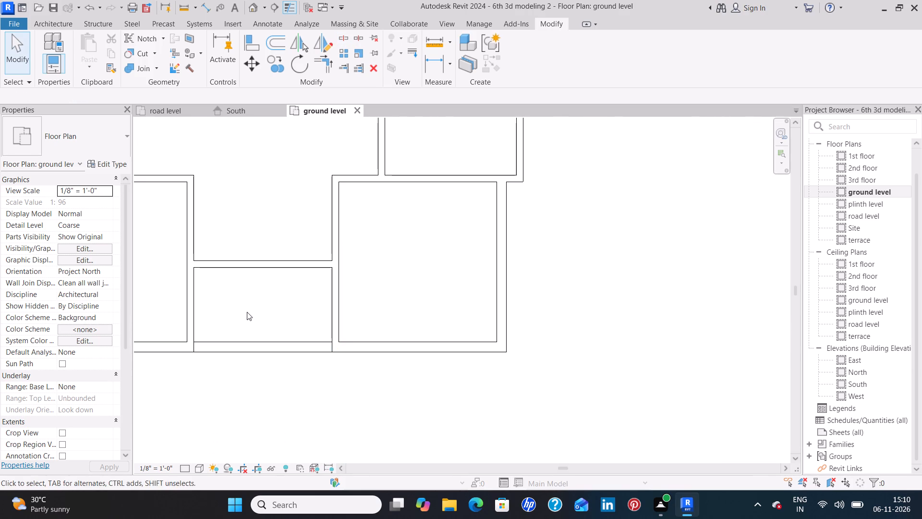
Compare the ground level walls around the foyer and porch with the reference 4 BHK floor plan.
{"action": "scroll", "coordinate": [247, 312], "scroll_direction": "down", "scroll_amount": 4}
{"action": "middle_click_drag", "start_coordinate": [247, 312], "coordinate": [506, 306]}
{"action": "scroll", "coordinate": [508, 309], "scroll_direction": "down", "scroll_amount": 4}
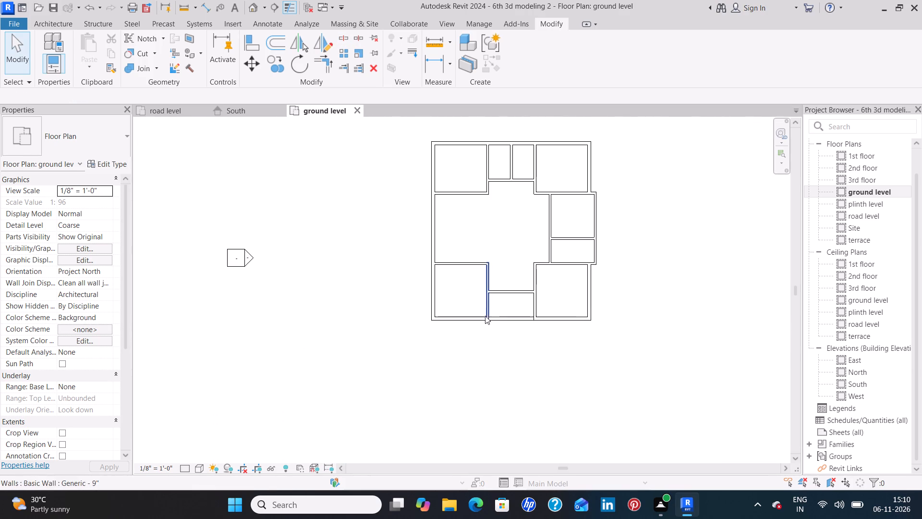
{"action": "scroll", "coordinate": [456, 323], "scroll_direction": "down", "scroll_amount": 3}
{"action": "scroll", "coordinate": [390, 333], "scroll_direction": "down", "scroll_amount": 5}
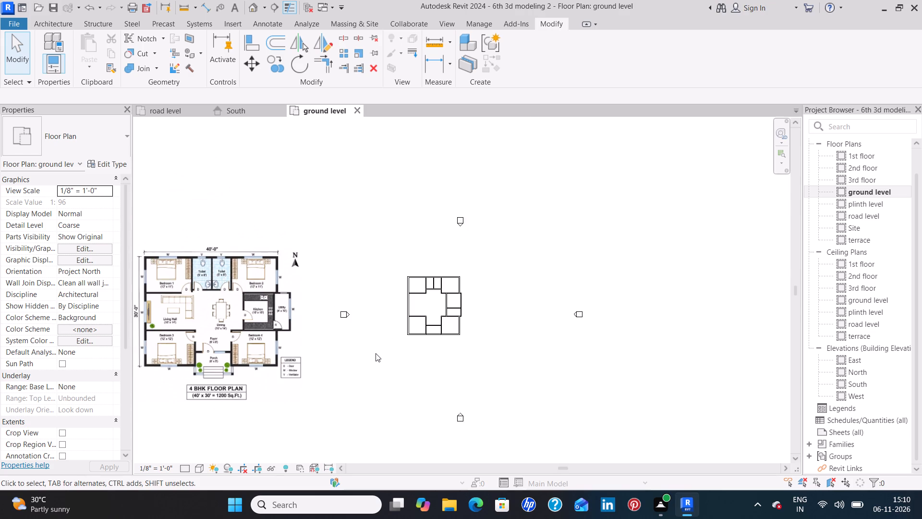
{"action": "scroll", "coordinate": [376, 353], "scroll_direction": "up", "scroll_amount": 3}
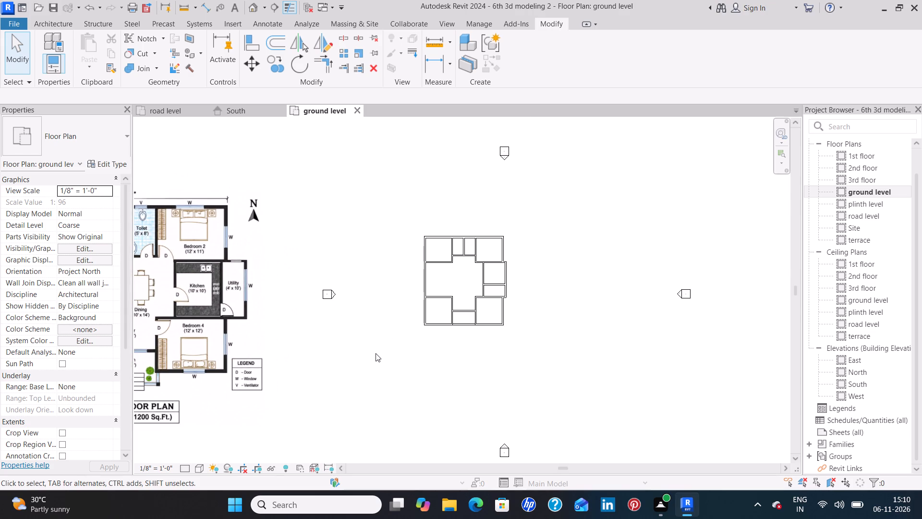
{"action": "scroll", "coordinate": [376, 353], "scroll_direction": "down", "scroll_amount": 1}
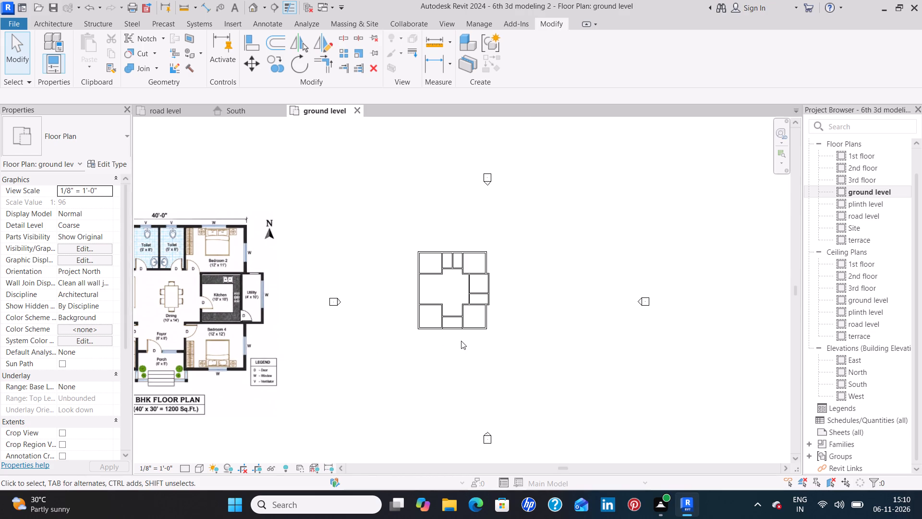
{"action": "scroll", "coordinate": [453, 343], "scroll_direction": "down", "scroll_amount": 1}
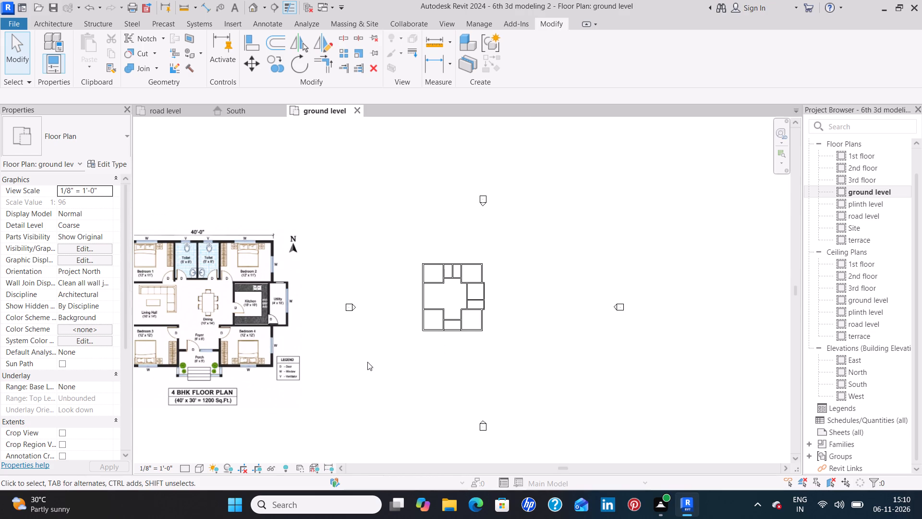
{"action": "scroll", "coordinate": [358, 363], "scroll_direction": "up", "scroll_amount": 2}
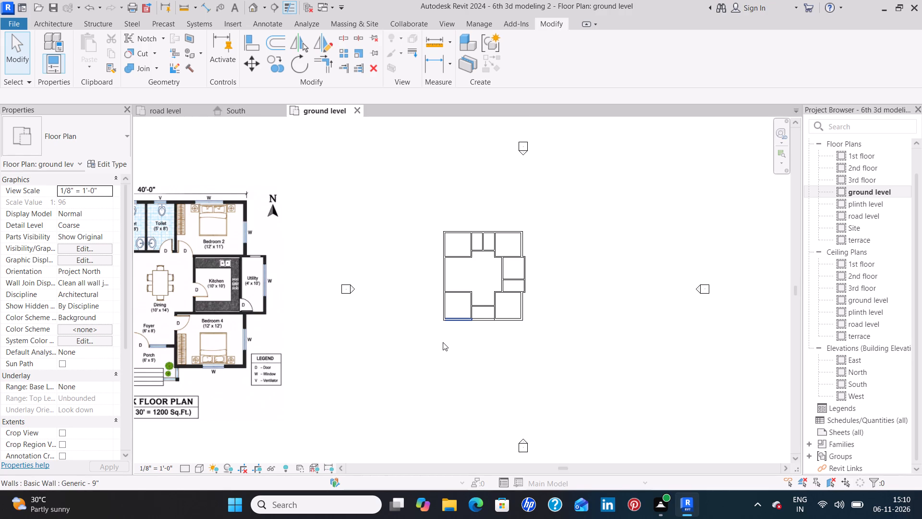
Delete the split 9" southern exterior wall segment between the two southern bedrooms to open the porch.
{"action": "scroll", "coordinate": [443, 342], "scroll_direction": "up", "scroll_amount": 2}
{"action": "scroll", "coordinate": [528, 323], "scroll_direction": "up", "scroll_amount": 3}
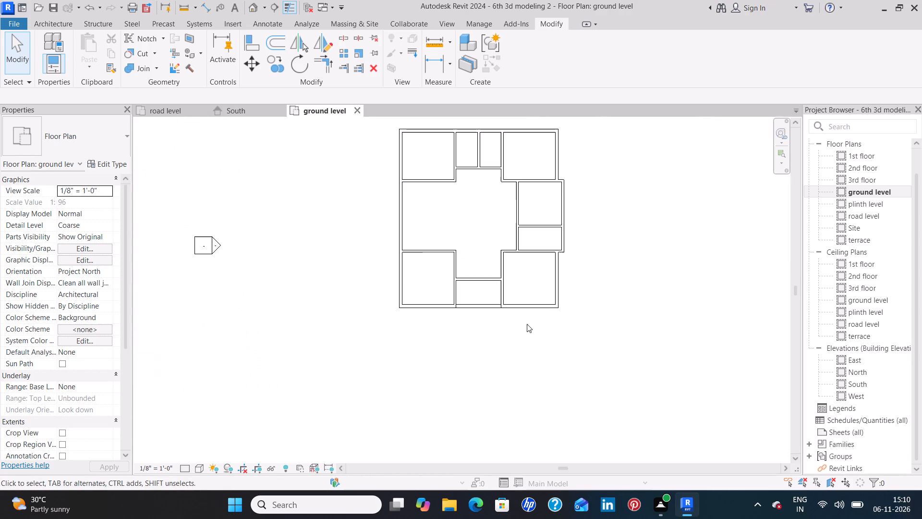
{"action": "scroll", "coordinate": [524, 324], "scroll_direction": "up", "scroll_amount": 9}
{"action": "middle_click_drag", "start_coordinate": [414, 296], "coordinate": [391, 368]}
{"action": "left_click", "coordinate": [372, 335]}
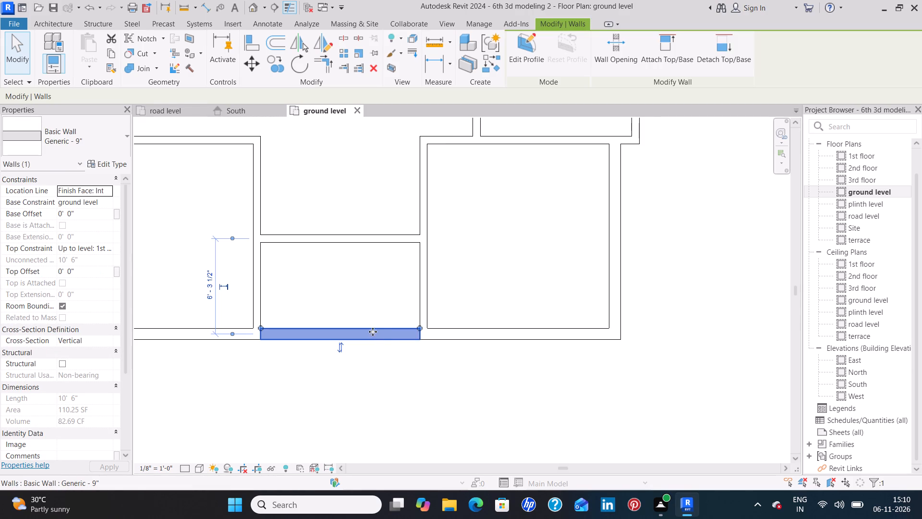
{"action": "key", "text": "Delete"}
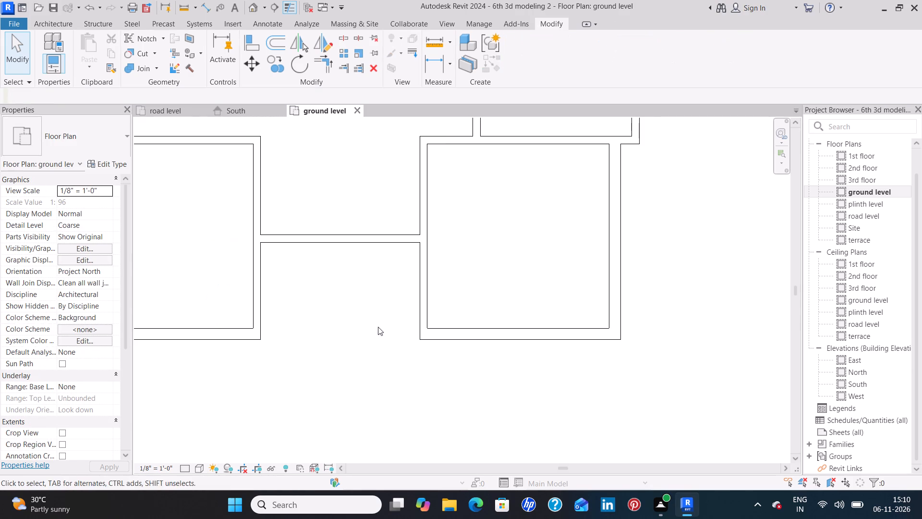
Nudge the 6" foyer cross wall south to 8'-6" from the southern bedrooms' north wall.
{"action": "left_click", "coordinate": [321, 242]}
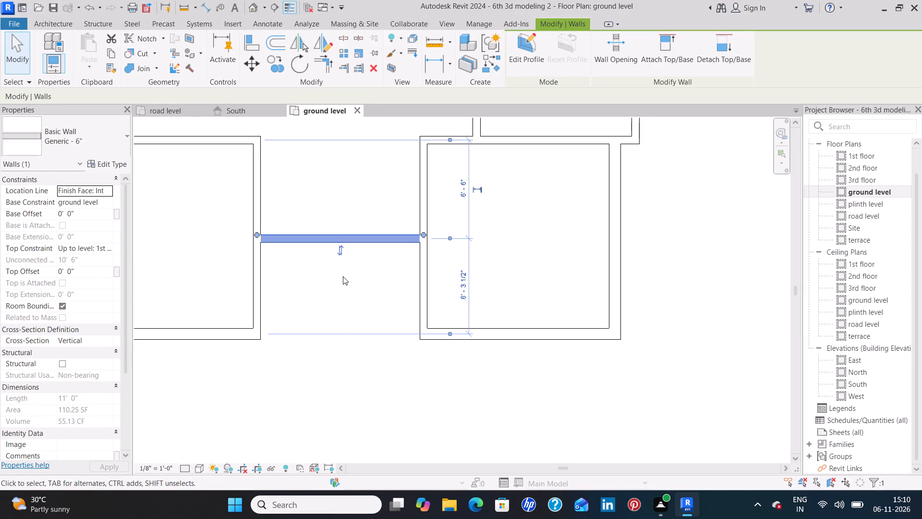
{"action": "middle_click_drag", "start_coordinate": [337, 284], "coordinate": [332, 314]}
{"action": "scroll", "coordinate": [331, 314], "scroll_direction": "up", "scroll_amount": 1}
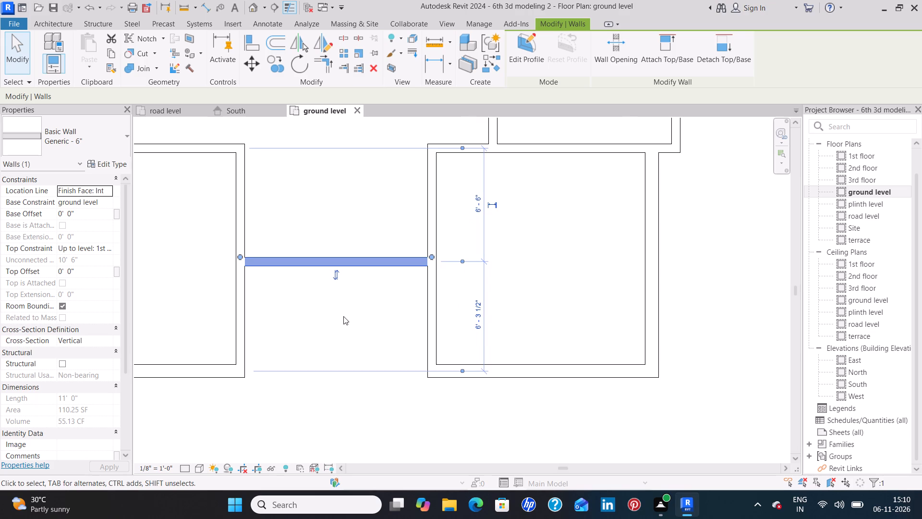
{"action": "key", "text": "Down"}
{"action": "key", "text": "Down"}
{"action": "key", "text": "Down"}
{"action": "key", "text": "Down"}
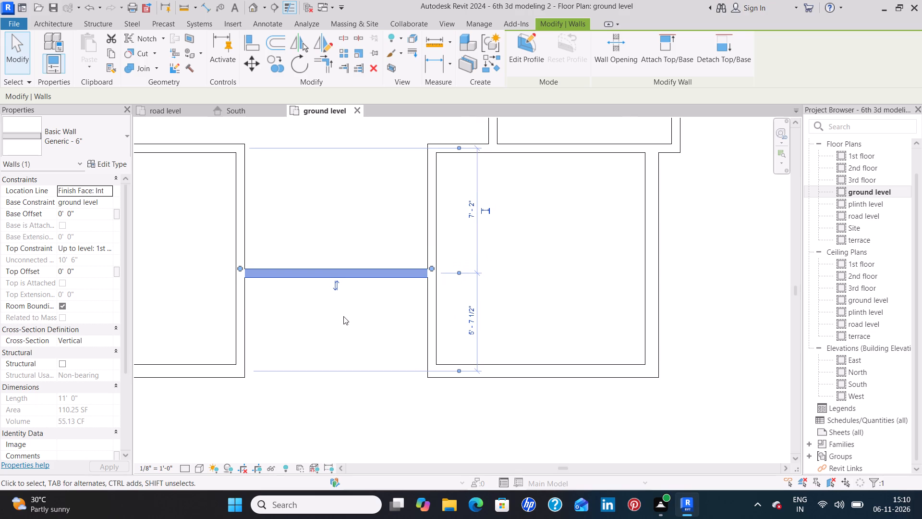
{"action": "key", "text": "Down"}
{"action": "key", "text": "Down"}
{"action": "key", "text": "Down"}
{"action": "key", "text": "Down"}
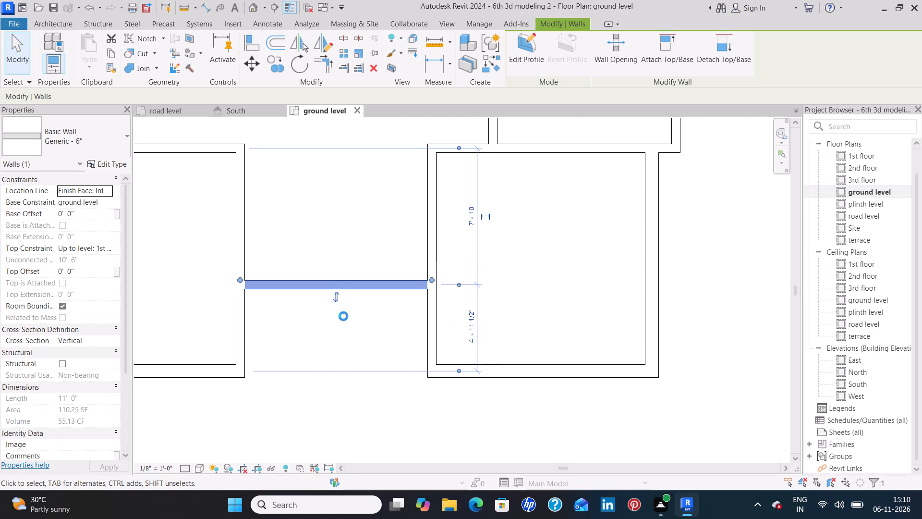
{"action": "key", "text": "Down"}
{"action": "key", "text": "Down"}
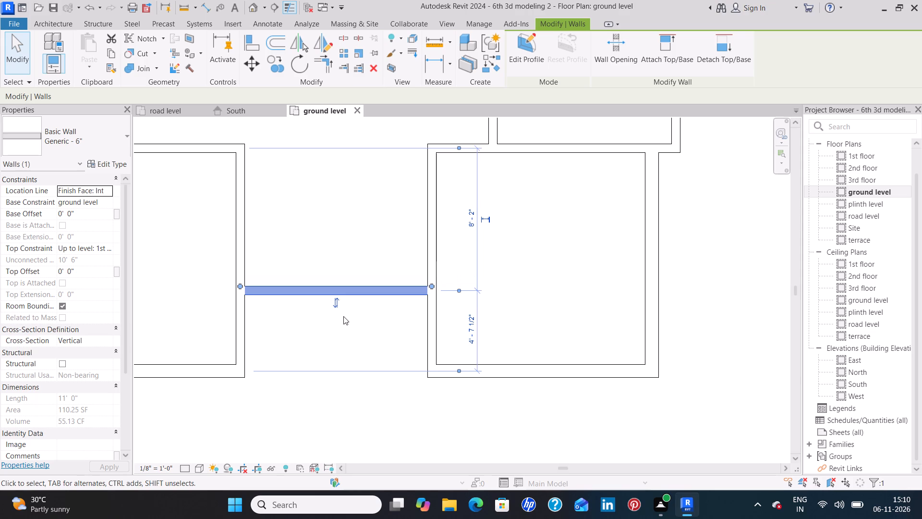
{"action": "key", "text": "Down"}
{"action": "key", "text": "Down"}
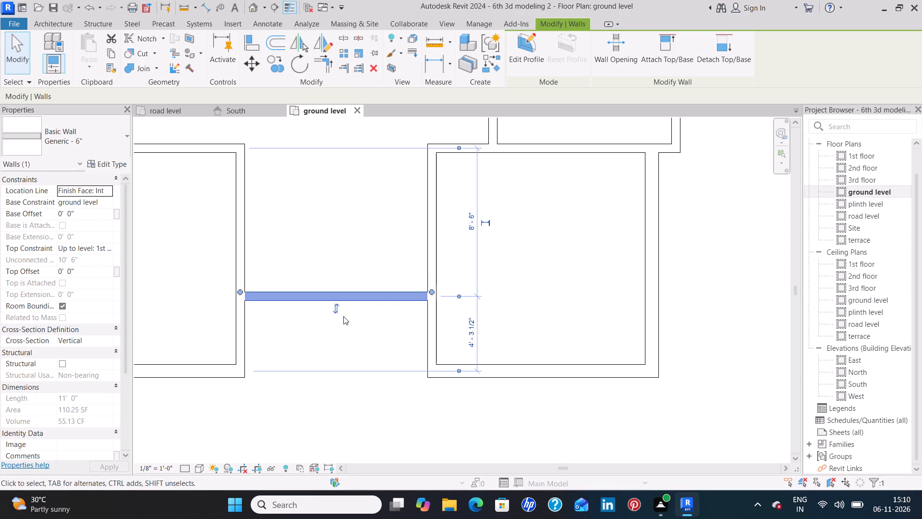
{"action": "left_click", "coordinate": [315, 421]}
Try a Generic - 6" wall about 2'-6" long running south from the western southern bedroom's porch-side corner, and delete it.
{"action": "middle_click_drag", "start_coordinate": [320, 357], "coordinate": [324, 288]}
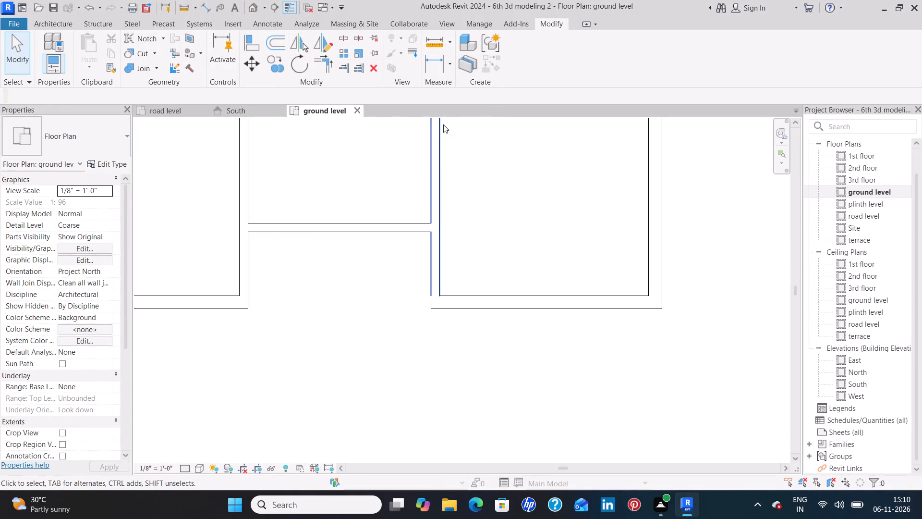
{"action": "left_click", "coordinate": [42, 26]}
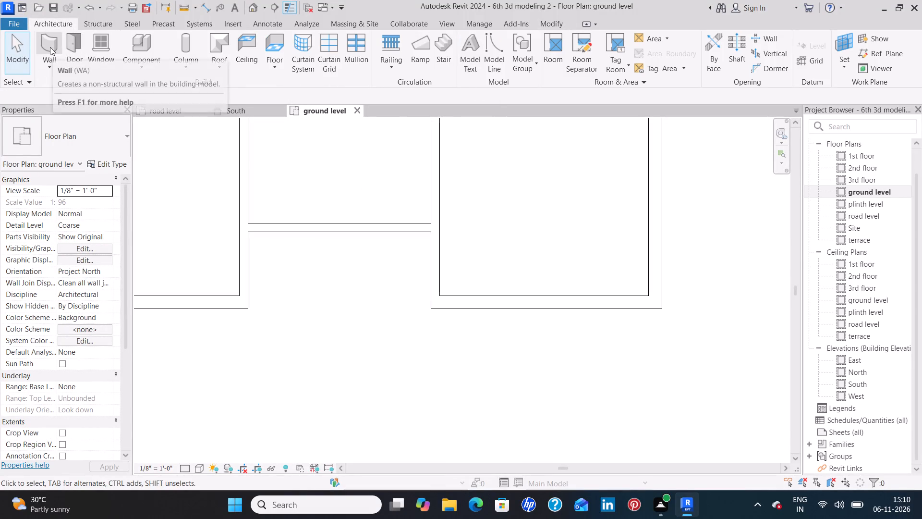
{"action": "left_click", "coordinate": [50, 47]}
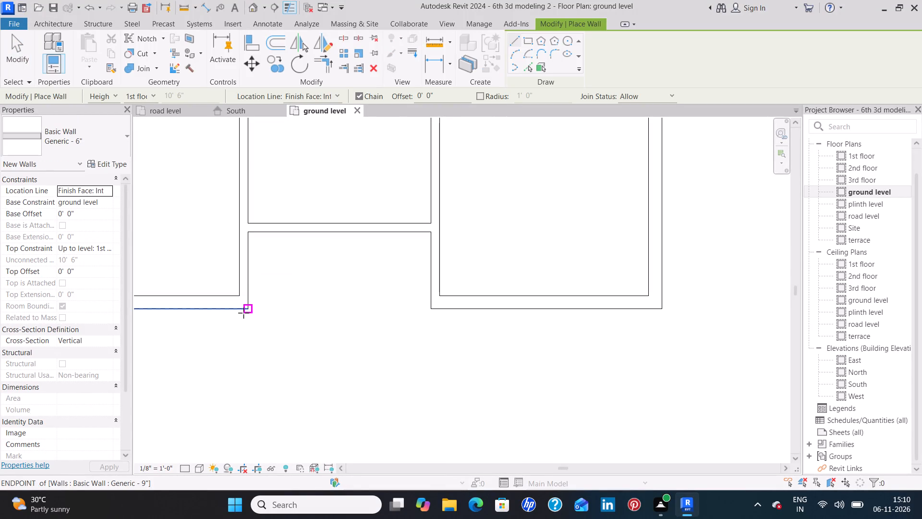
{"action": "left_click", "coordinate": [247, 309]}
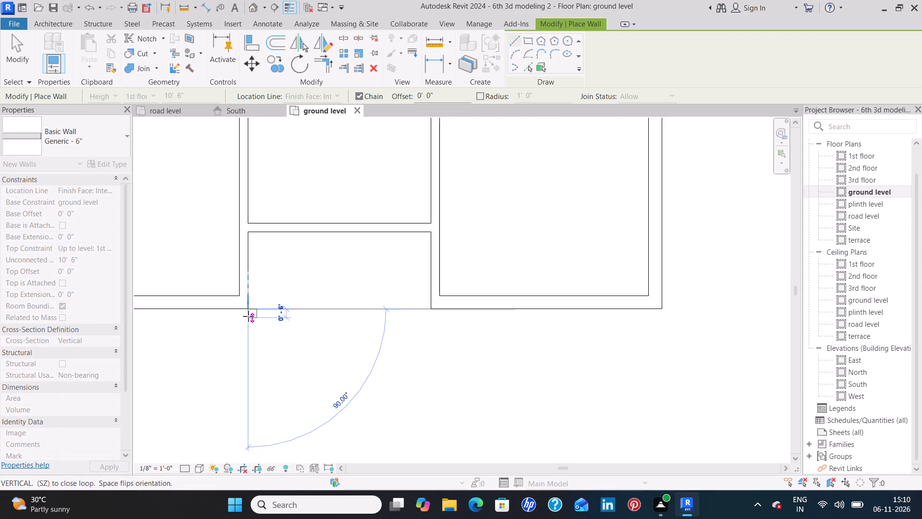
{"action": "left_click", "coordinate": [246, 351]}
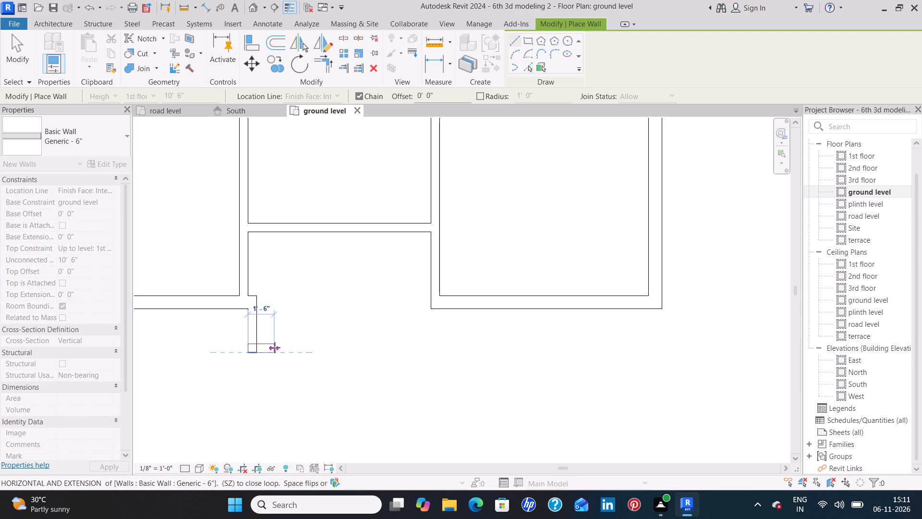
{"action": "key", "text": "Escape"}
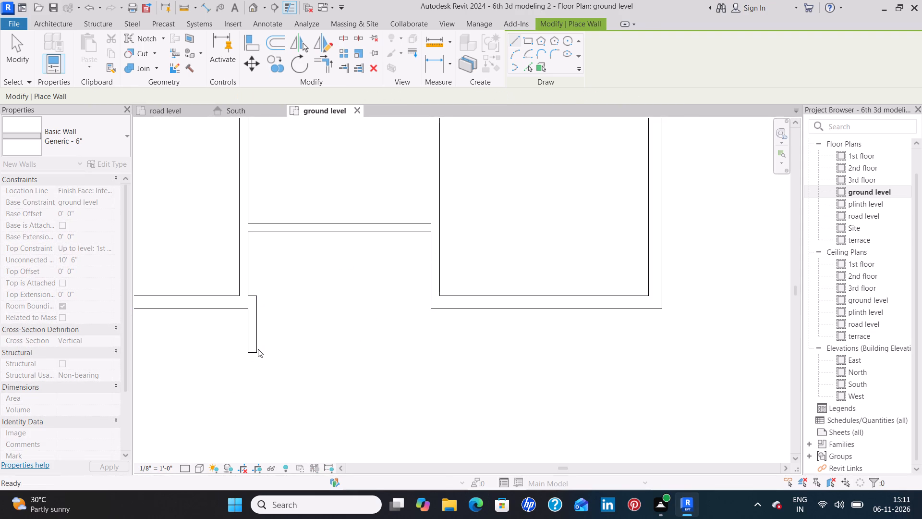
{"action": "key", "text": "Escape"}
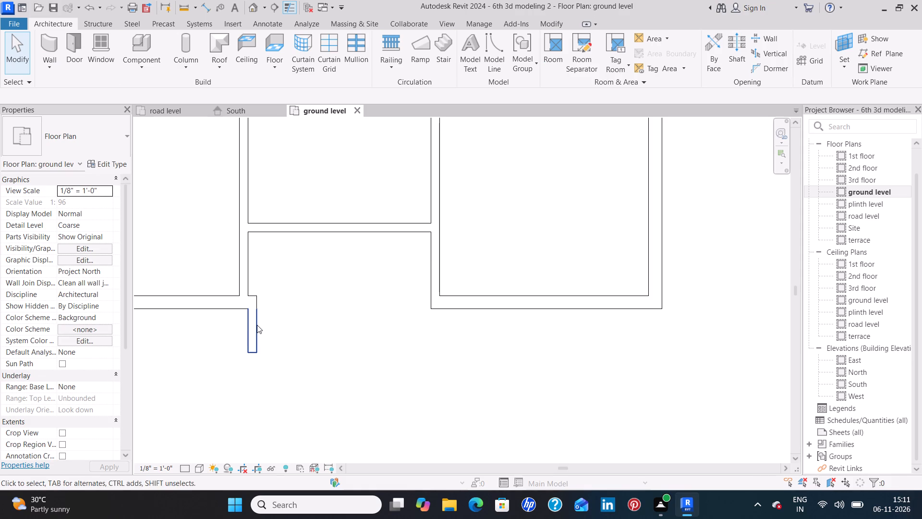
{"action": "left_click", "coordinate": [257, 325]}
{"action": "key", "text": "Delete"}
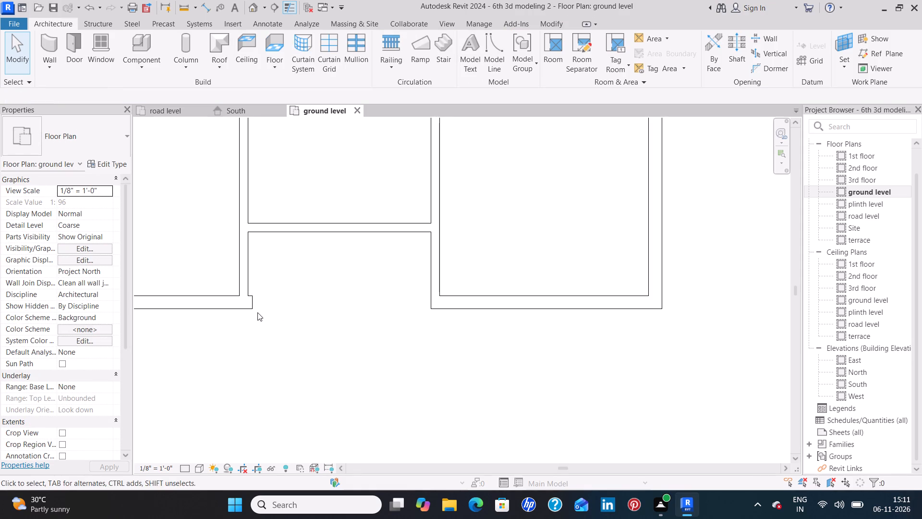
Pull the western bedroom's 9" south wall end back flush with the porch-side face of its partition.
{"action": "left_click", "coordinate": [252, 309]}
{"action": "scroll", "coordinate": [251, 293], "scroll_direction": "up", "scroll_amount": 5}
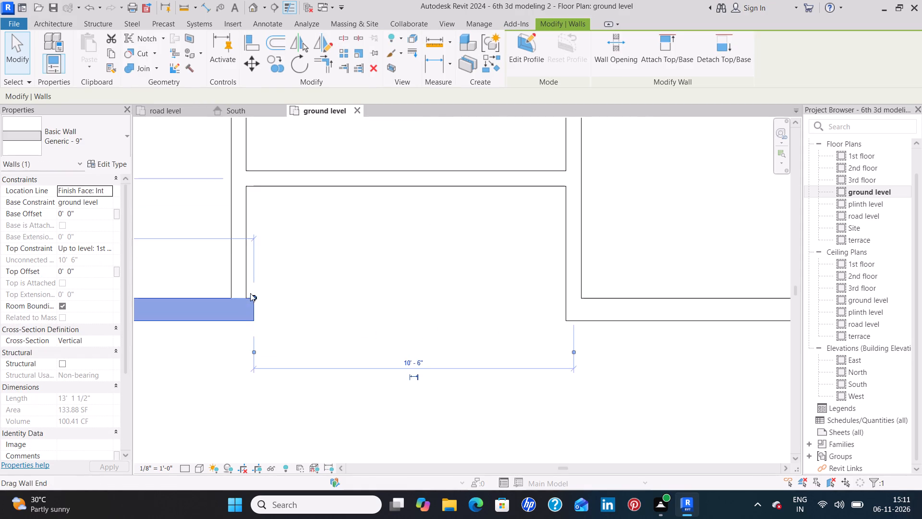
{"action": "scroll", "coordinate": [250, 293], "scroll_direction": "up", "scroll_amount": 8}
{"action": "left_click_drag", "start_coordinate": [267, 313], "coordinate": [255, 314]}
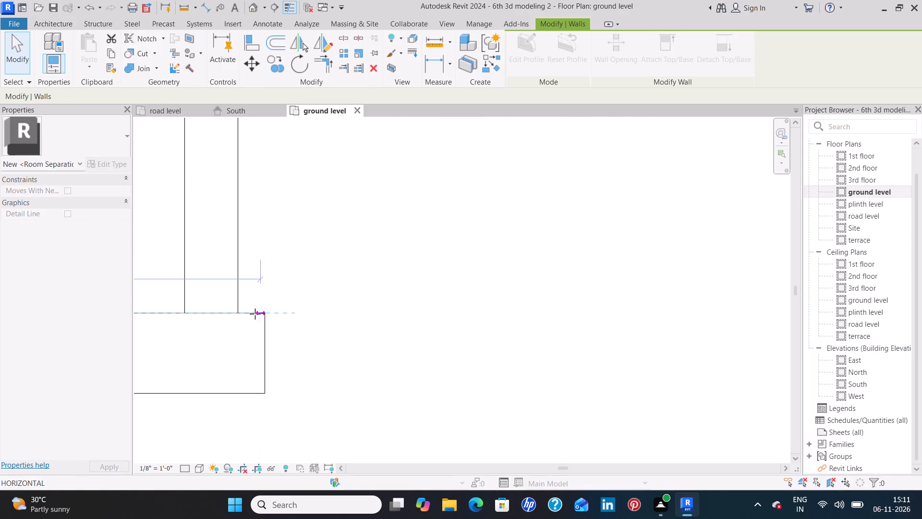
{"action": "left_click_drag", "start_coordinate": [255, 314], "coordinate": [243, 314]}
{"action": "left_click", "coordinate": [312, 294]}
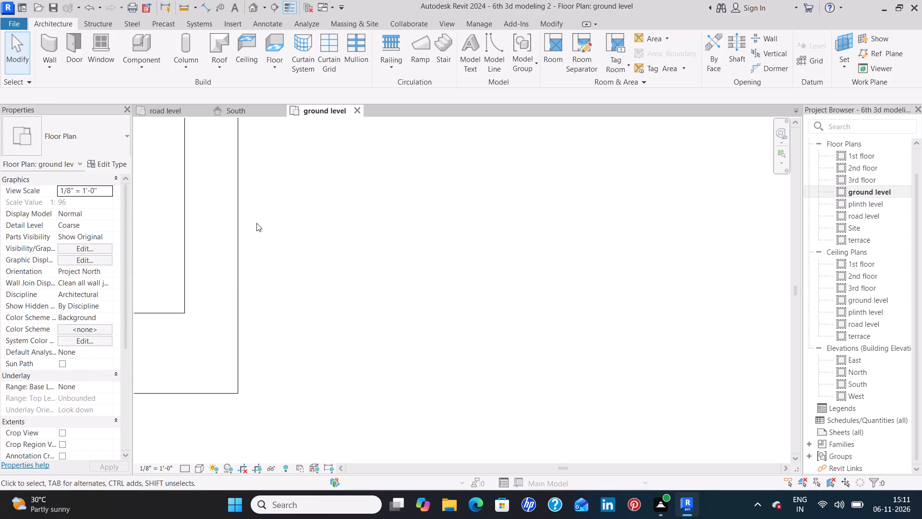
Draw a chain of Generic - 9" walls around the porch, projecting about 2'-9" south between the two southern bedrooms' porch-side corners.
{"action": "left_click", "coordinate": [38, 35]}
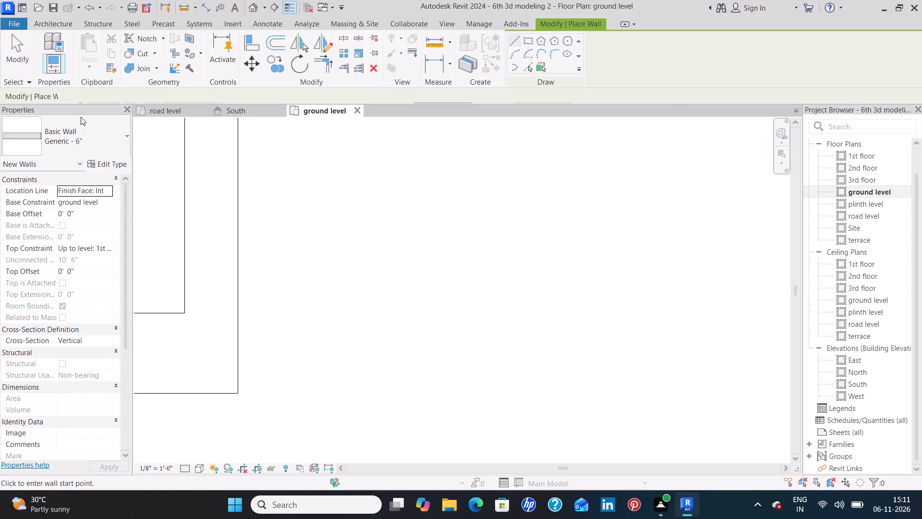
{"action": "left_click", "coordinate": [108, 146]}
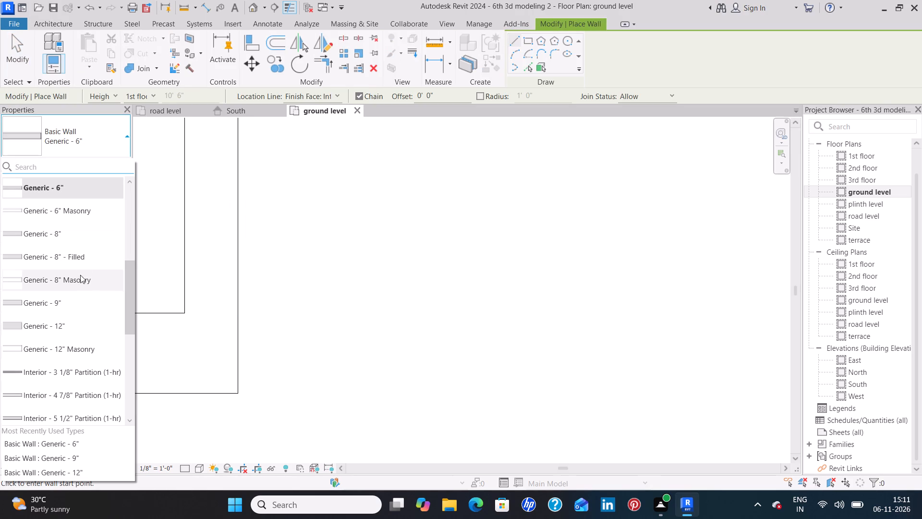
{"action": "left_click", "coordinate": [77, 300]}
{"action": "scroll", "coordinate": [264, 307], "scroll_direction": "down", "scroll_amount": 4}
{"action": "scroll", "coordinate": [317, 334], "scroll_direction": "down", "scroll_amount": 2}
{"action": "middle_click_drag", "start_coordinate": [316, 332], "coordinate": [281, 217]}
{"action": "scroll", "coordinate": [278, 216], "scroll_direction": "down", "scroll_amount": 4}
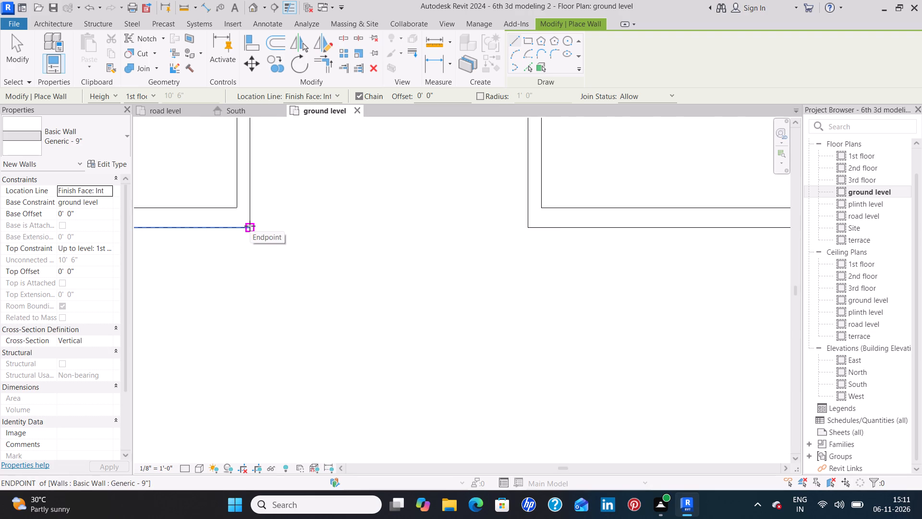
{"action": "left_click", "coordinate": [250, 226]}
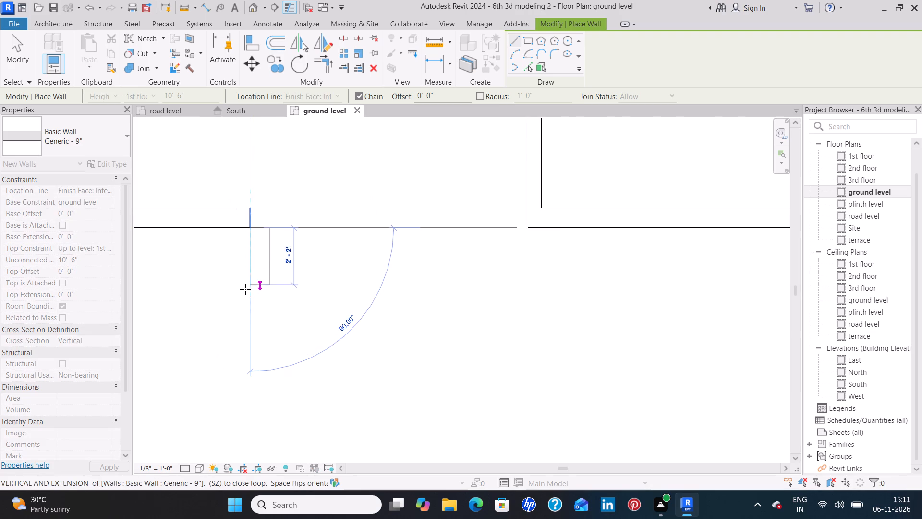
{"action": "key", "text": "space"}
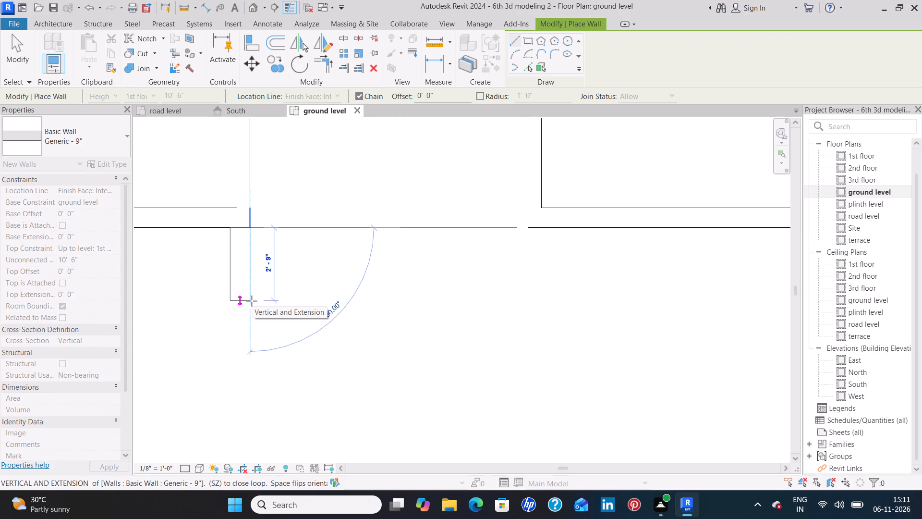
{"action": "left_click", "coordinate": [252, 301]}
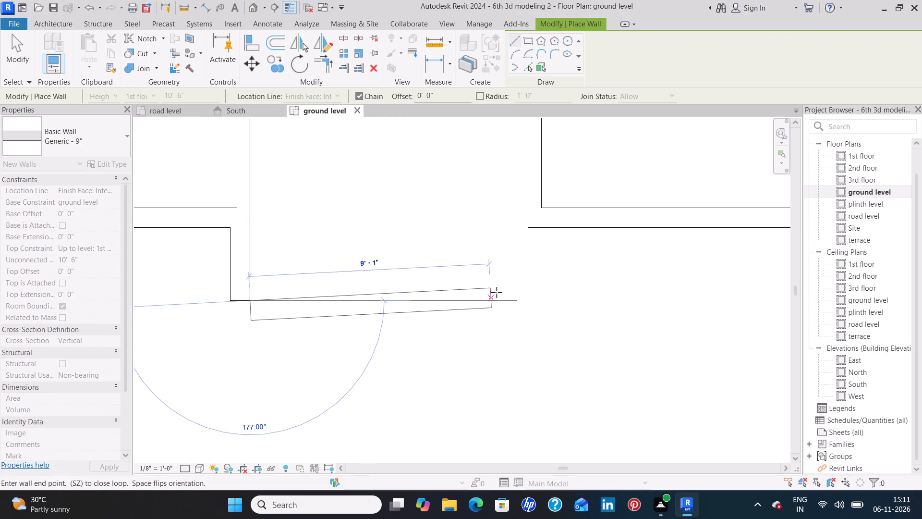
{"action": "left_click", "coordinate": [533, 294]}
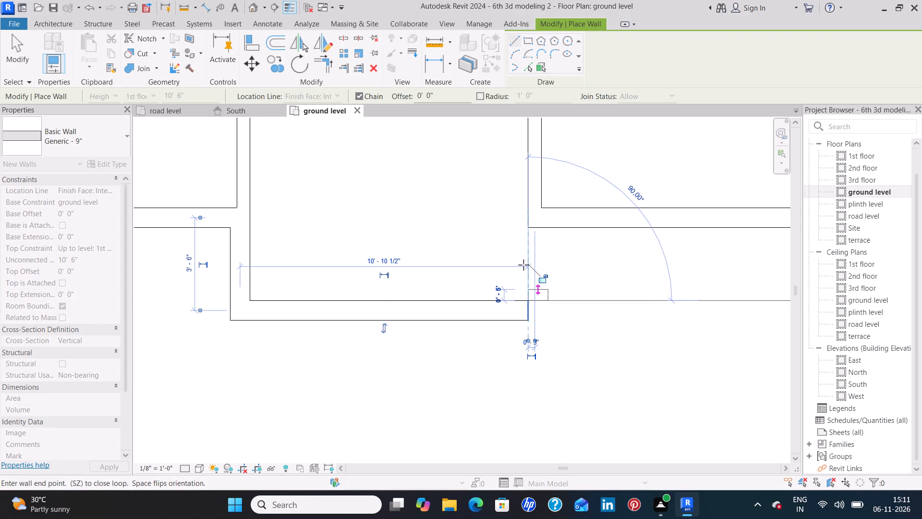
{"action": "left_click", "coordinate": [525, 229]}
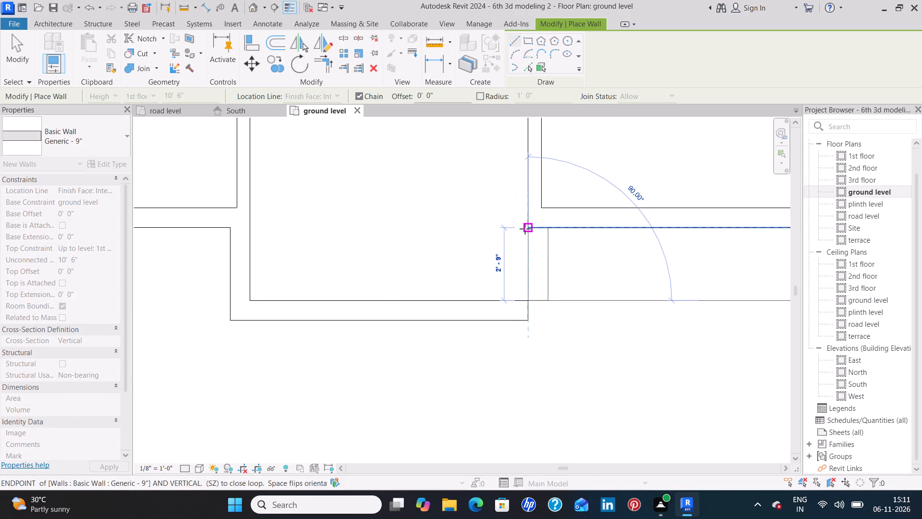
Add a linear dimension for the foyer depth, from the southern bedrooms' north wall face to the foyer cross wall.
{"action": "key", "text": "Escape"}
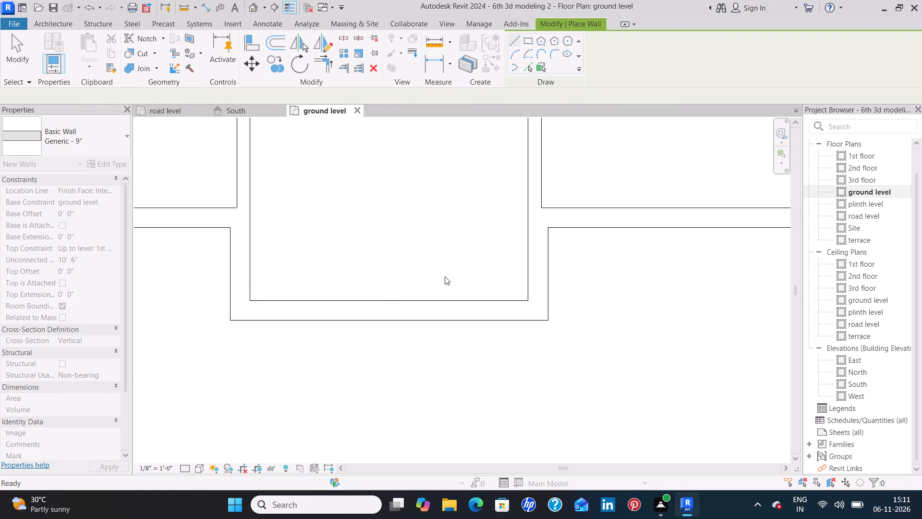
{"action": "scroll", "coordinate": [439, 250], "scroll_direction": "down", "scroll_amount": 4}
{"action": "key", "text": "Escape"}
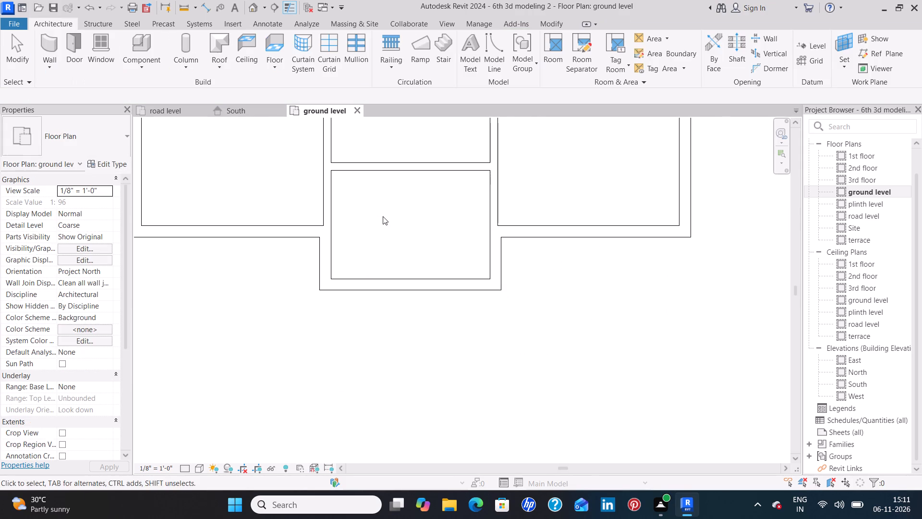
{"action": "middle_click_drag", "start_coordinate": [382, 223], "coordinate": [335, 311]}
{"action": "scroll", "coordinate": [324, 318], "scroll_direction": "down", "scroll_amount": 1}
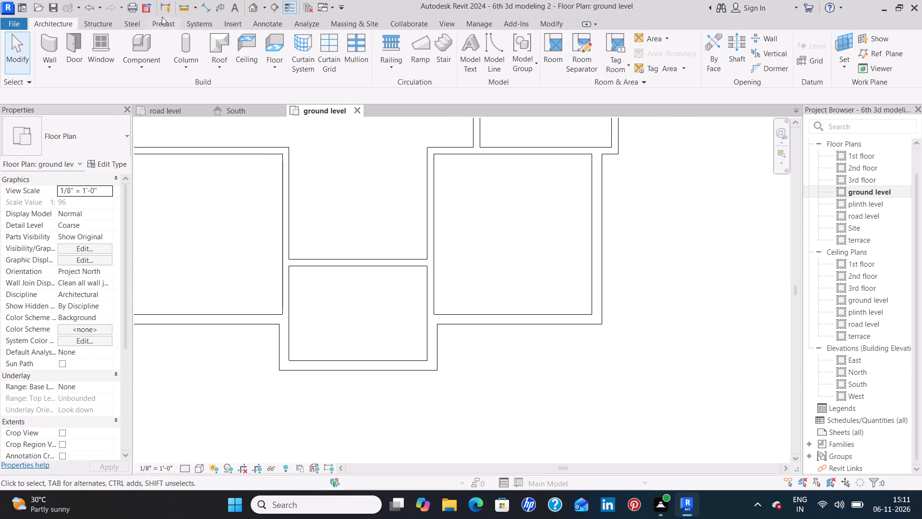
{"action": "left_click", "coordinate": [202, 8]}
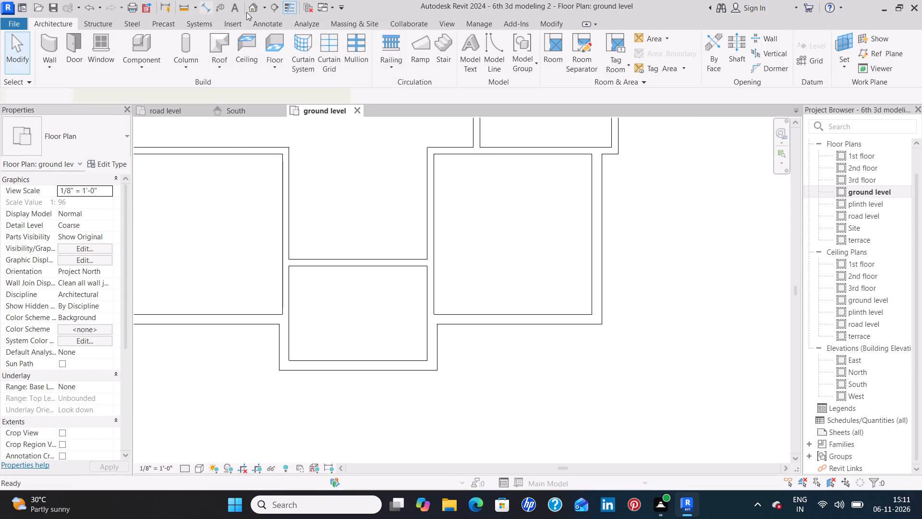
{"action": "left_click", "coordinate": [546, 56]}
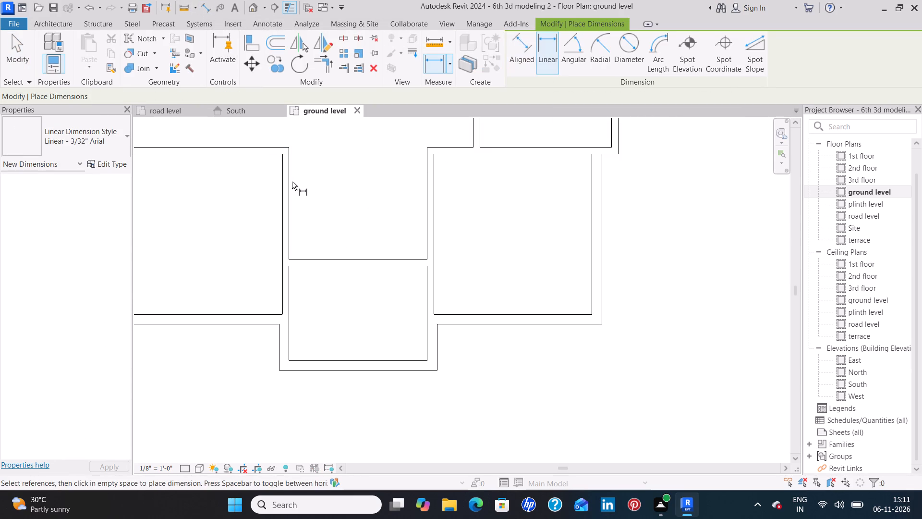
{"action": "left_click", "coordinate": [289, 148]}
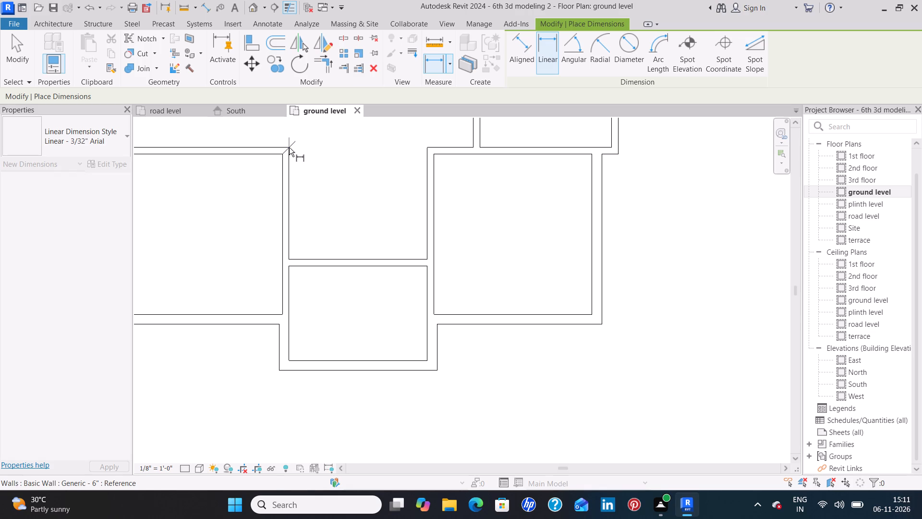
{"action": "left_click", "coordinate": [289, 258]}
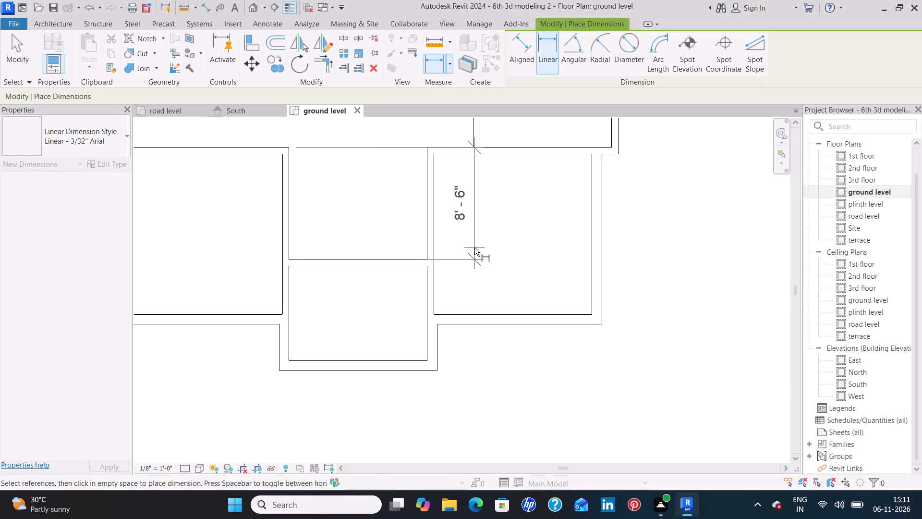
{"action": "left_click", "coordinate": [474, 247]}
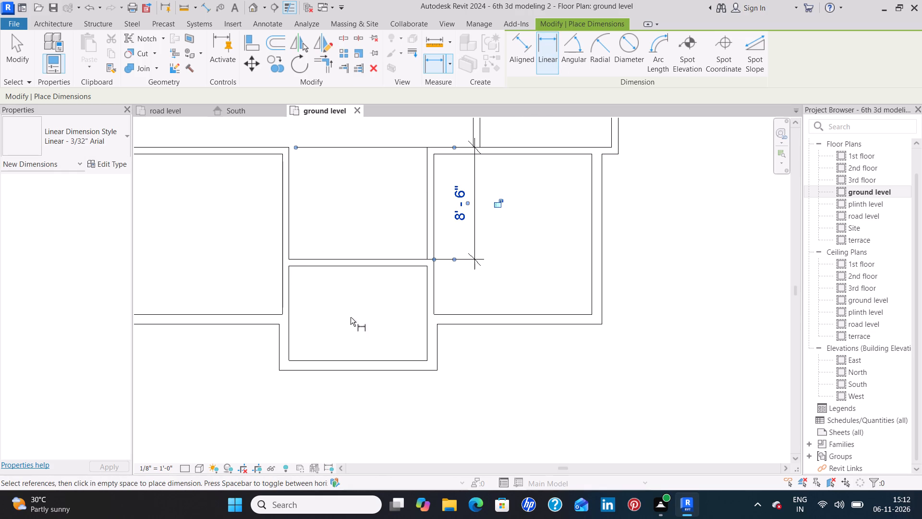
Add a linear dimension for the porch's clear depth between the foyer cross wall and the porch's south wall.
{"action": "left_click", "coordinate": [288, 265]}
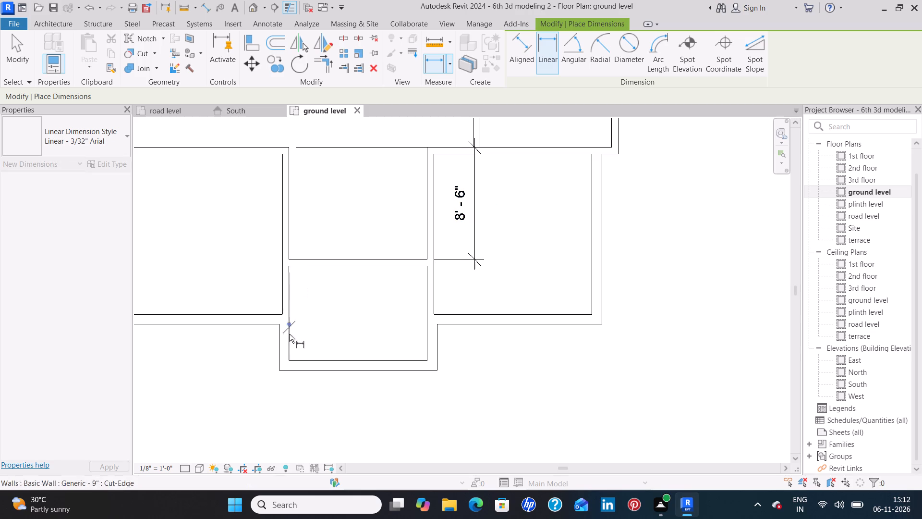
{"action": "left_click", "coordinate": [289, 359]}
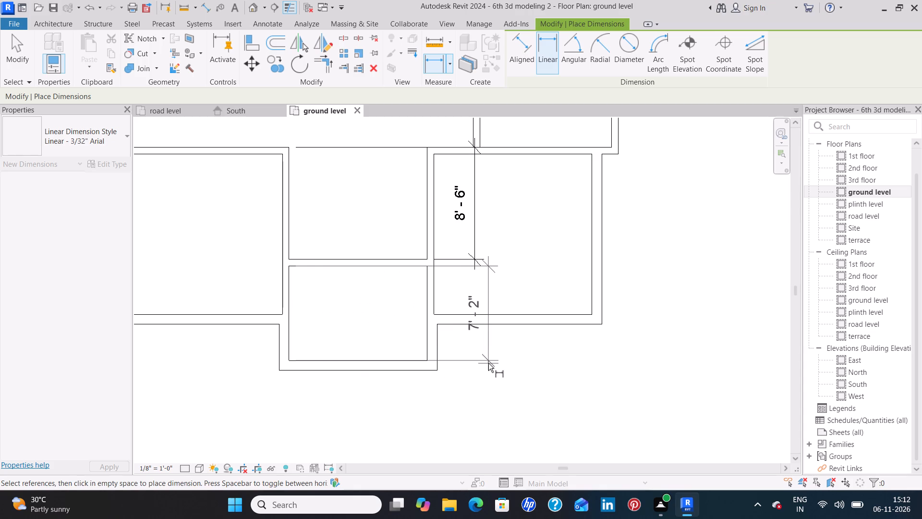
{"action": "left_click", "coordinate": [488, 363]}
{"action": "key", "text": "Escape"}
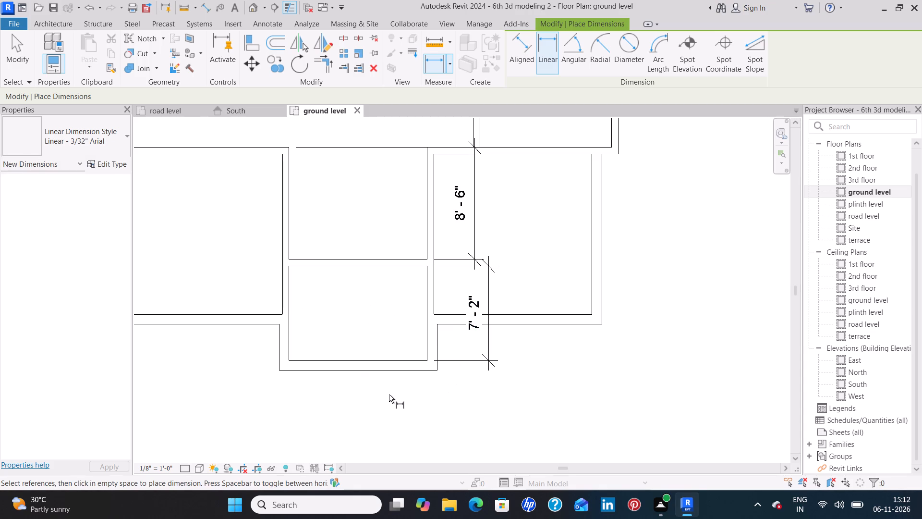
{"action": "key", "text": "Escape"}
Nudge the 6" cross wall between foyer and porch north to give an 8'-0" foyer depth.
{"action": "left_click", "coordinate": [367, 260]}
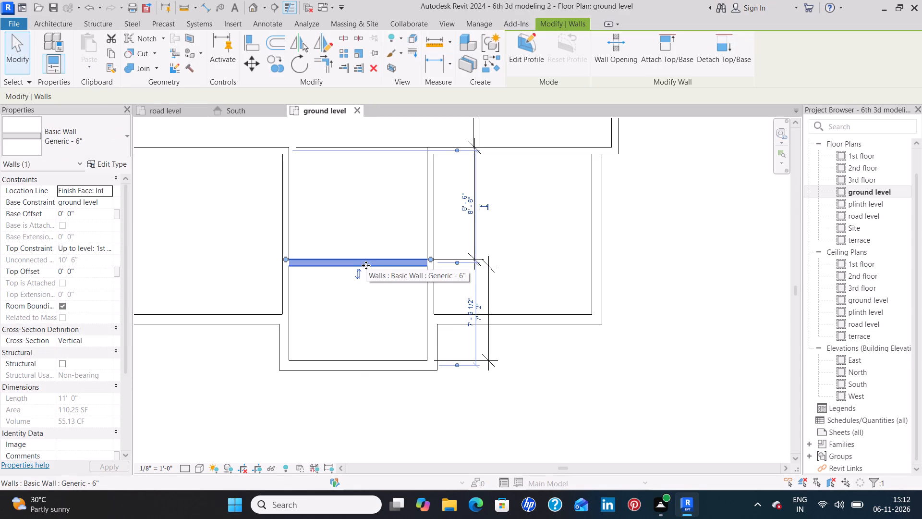
{"action": "key", "text": "Up"}
{"action": "key", "text": "Up"}
{"action": "key", "text": "Up"}
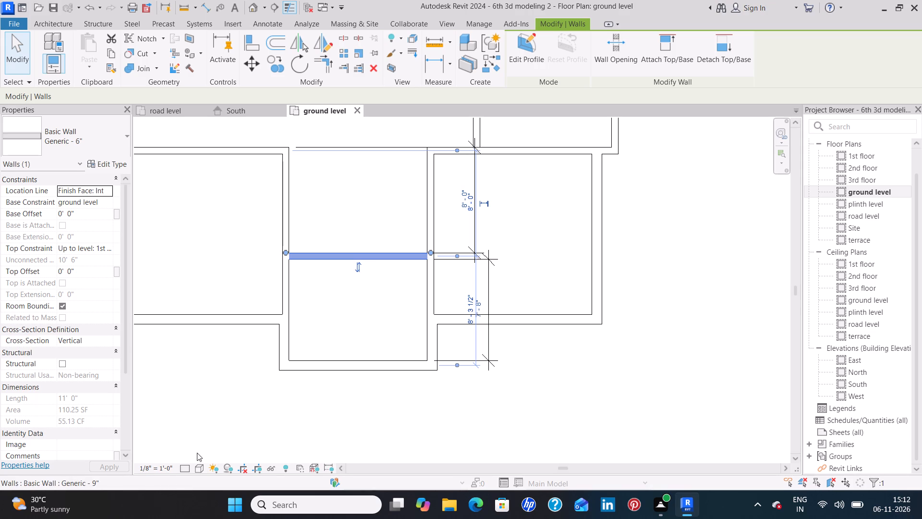
{"action": "left_click", "coordinate": [207, 416]}
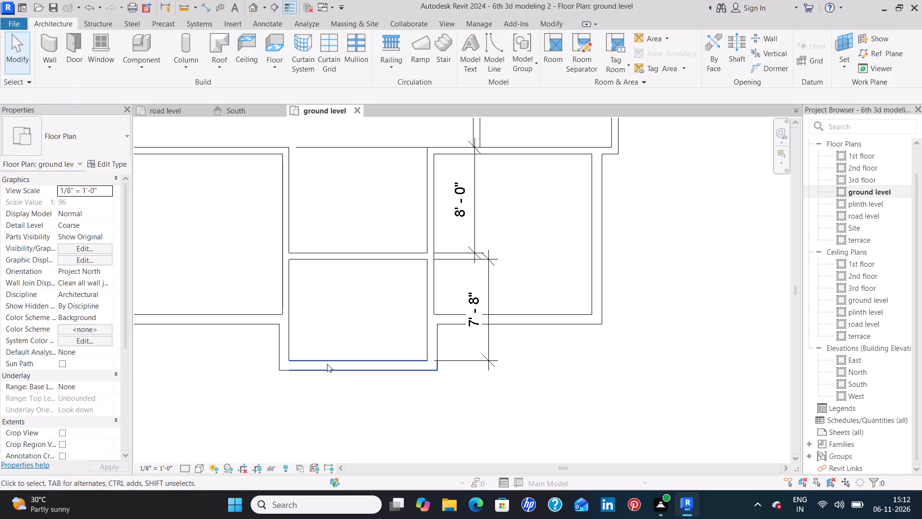
Nudge the porch's 9" south wall north to give a 6'-0" clear porch depth.
{"action": "left_click", "coordinate": [327, 364]}
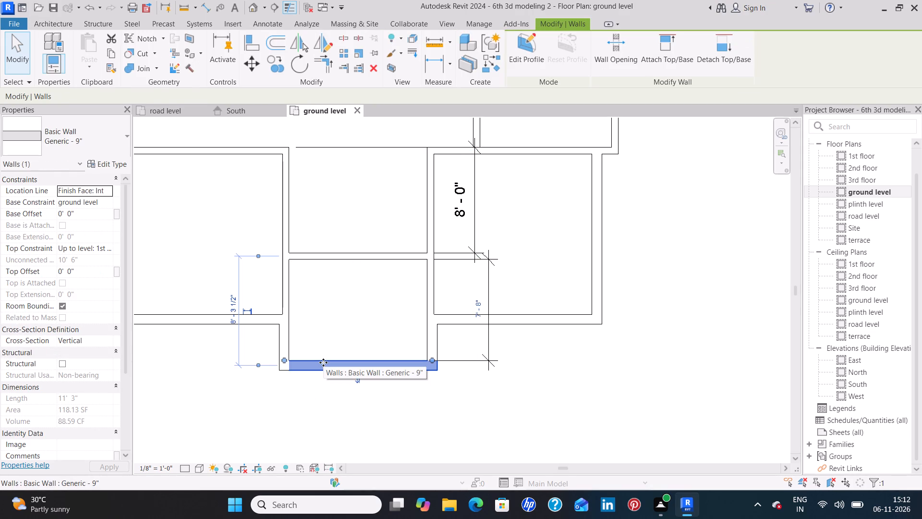
{"action": "key", "text": "Up"}
{"action": "key", "text": "Up"}
{"action": "key", "text": "Up"}
{"action": "key", "text": "Up"}
{"action": "key", "text": "Up"}
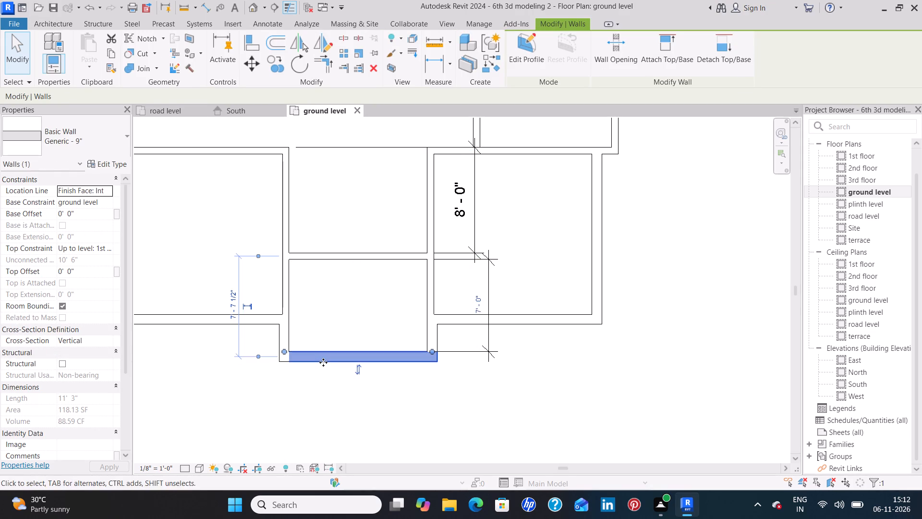
{"action": "key", "text": "Up"}
{"action": "key", "text": "Up"}
{"action": "key", "text": "Up"}
{"action": "key", "text": "Up"}
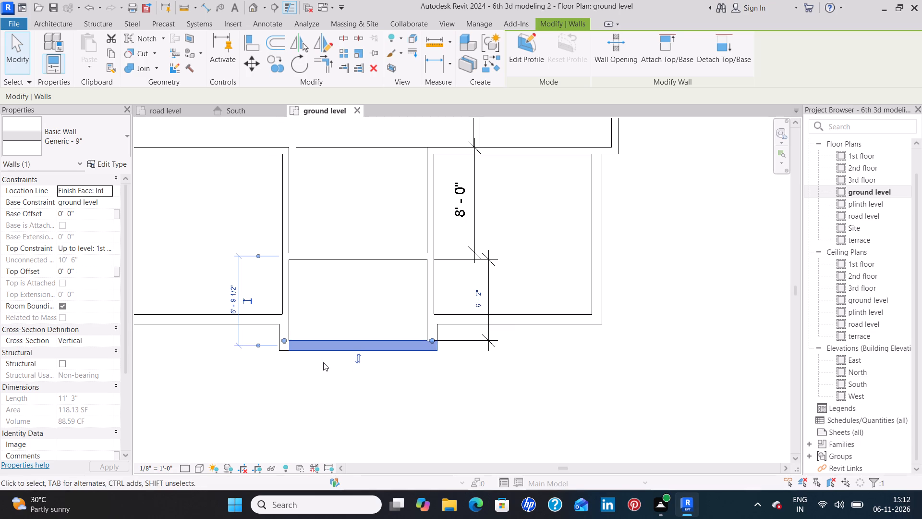
{"action": "key", "text": "Up"}
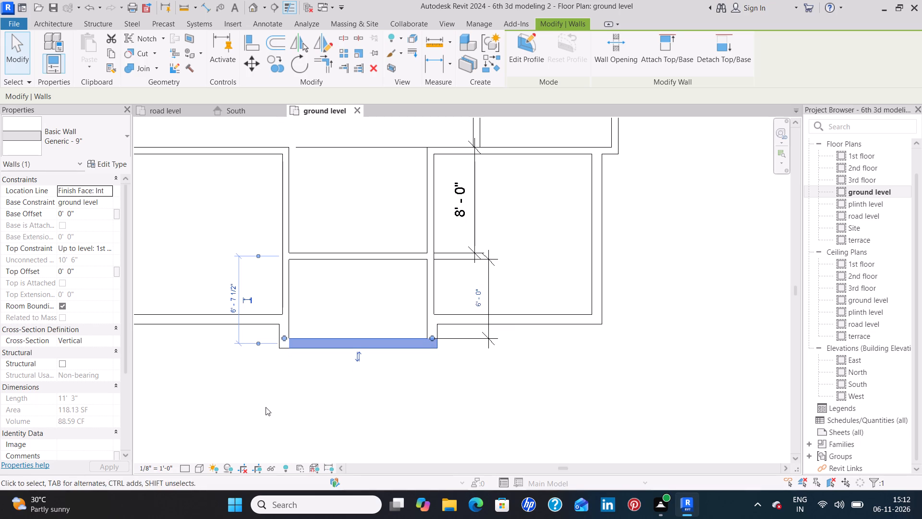
{"action": "left_click", "coordinate": [265, 406]}
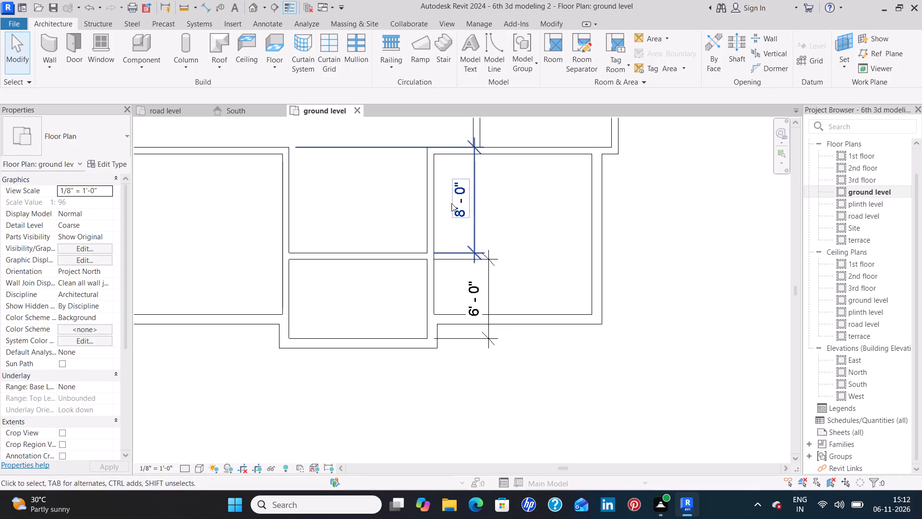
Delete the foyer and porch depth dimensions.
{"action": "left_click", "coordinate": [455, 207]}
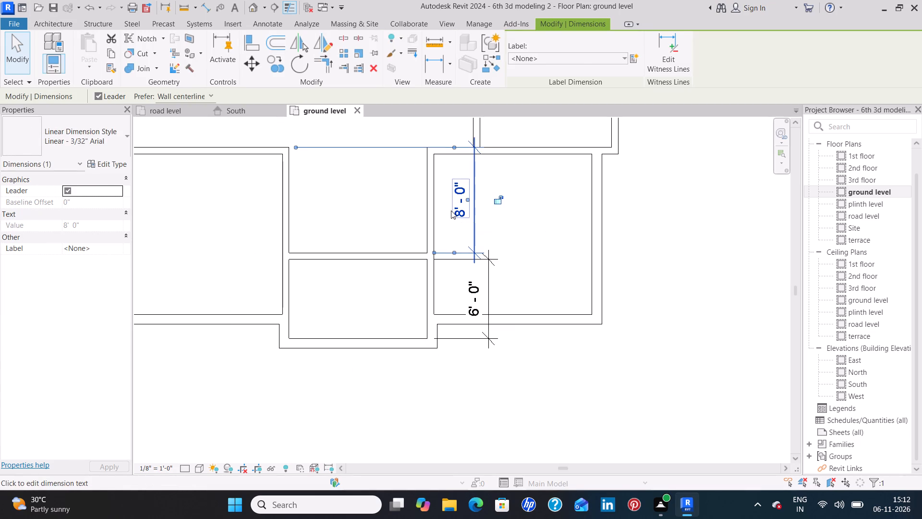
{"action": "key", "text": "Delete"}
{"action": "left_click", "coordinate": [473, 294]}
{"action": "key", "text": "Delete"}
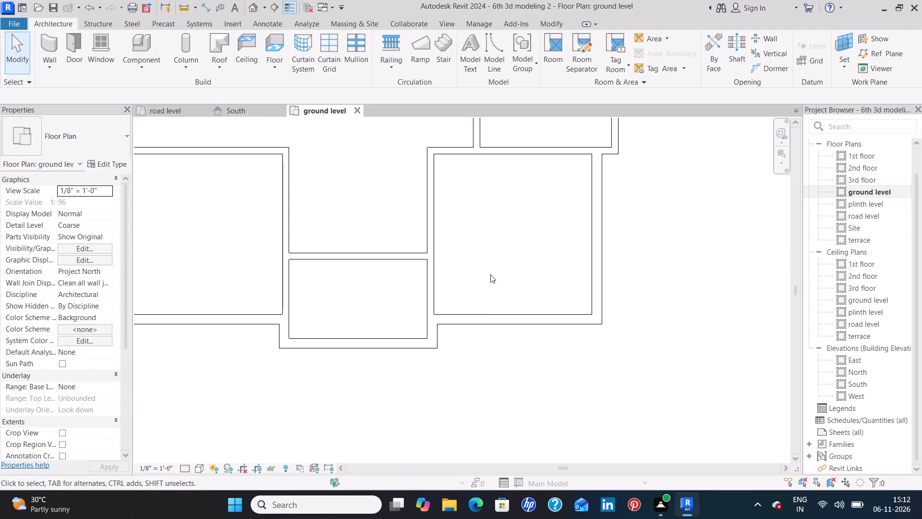
Compare the overall ground level wall layout, including the foyer and porch, with the 4 BHK reference floor plan.
{"action": "scroll", "coordinate": [492, 258], "scroll_direction": "down", "scroll_amount": 6}
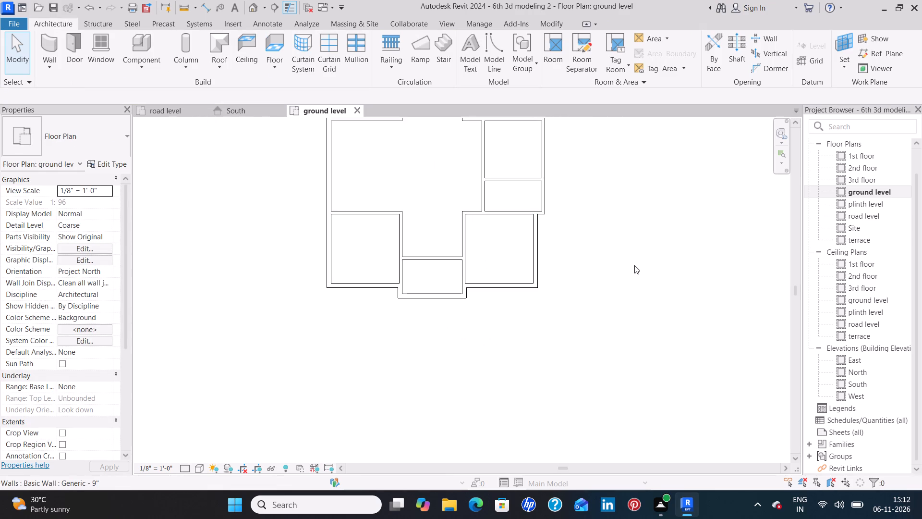
{"action": "scroll", "coordinate": [632, 264], "scroll_direction": "down", "scroll_amount": 2}
{"action": "middle_click_drag", "start_coordinate": [633, 265], "coordinate": [589, 404]}
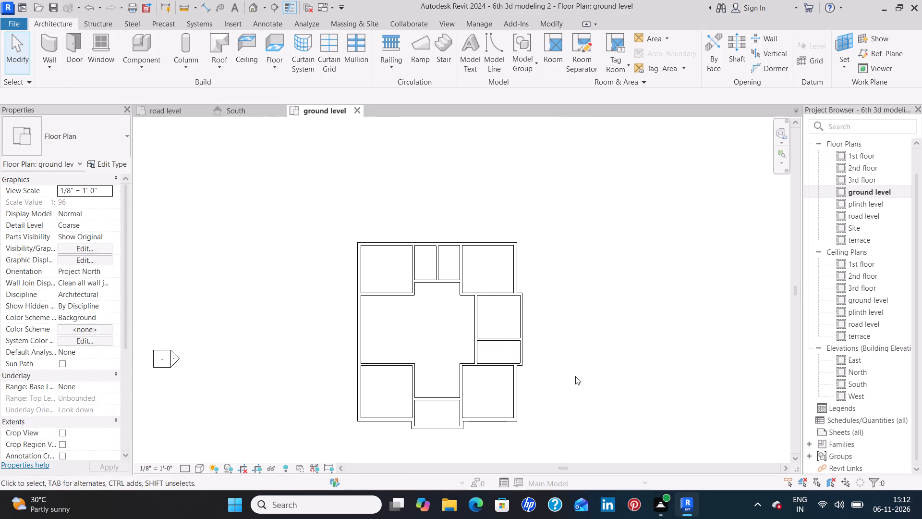
{"action": "middle_click_drag", "start_coordinate": [575, 368], "coordinate": [593, 305]}
{"action": "scroll", "coordinate": [307, 326], "scroll_direction": "down", "scroll_amount": 3}
{"action": "middle_click_drag", "start_coordinate": [302, 315], "coordinate": [340, 296]}
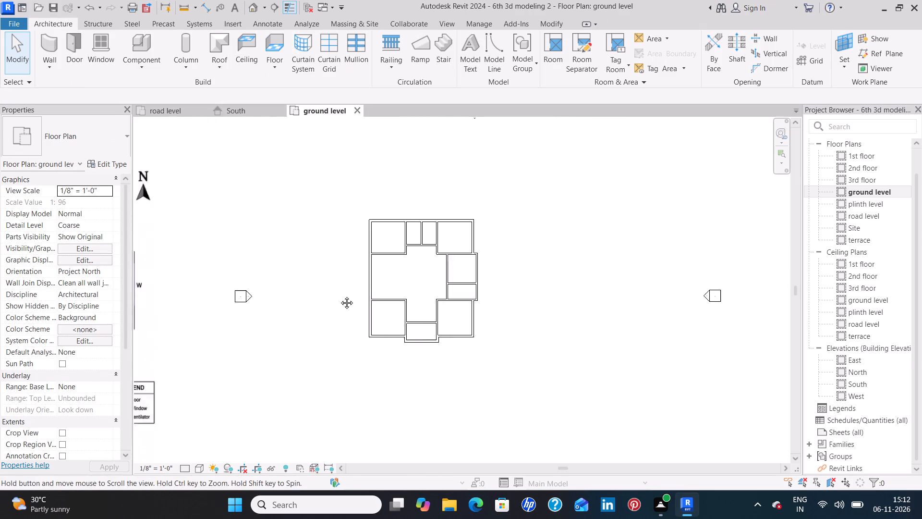
{"action": "middle_click_drag", "start_coordinate": [340, 296], "coordinate": [431, 267]}
{"action": "scroll", "coordinate": [423, 269], "scroll_direction": "down", "scroll_amount": 3}
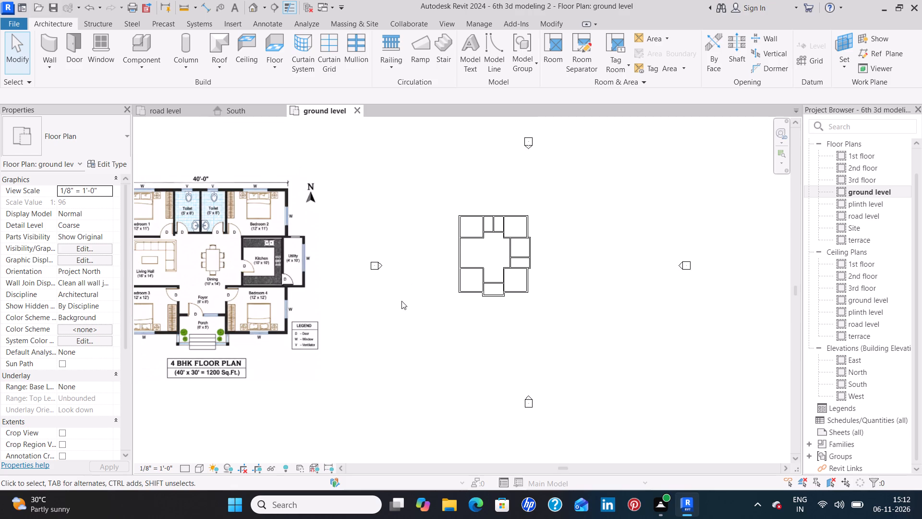
{"action": "scroll", "coordinate": [401, 301], "scroll_direction": "down", "scroll_amount": 2}
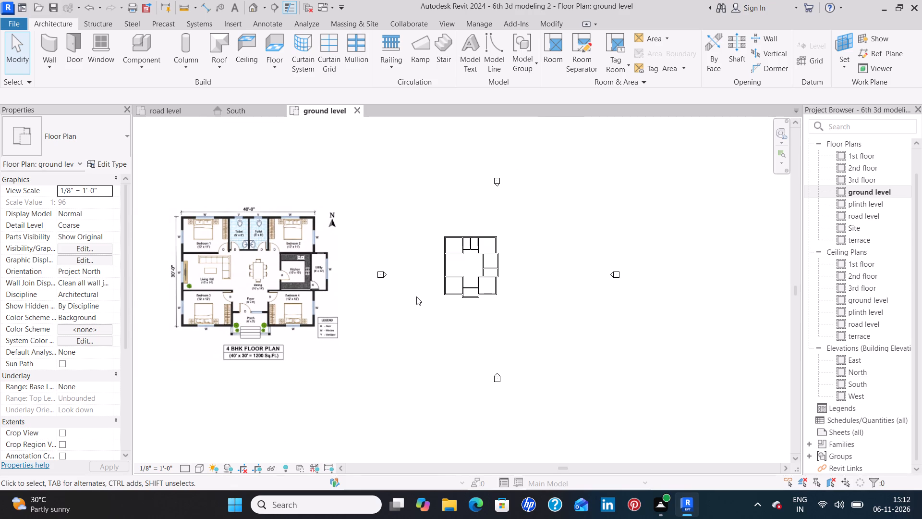
{"action": "scroll", "coordinate": [416, 297], "scroll_direction": "up", "scroll_amount": 2}
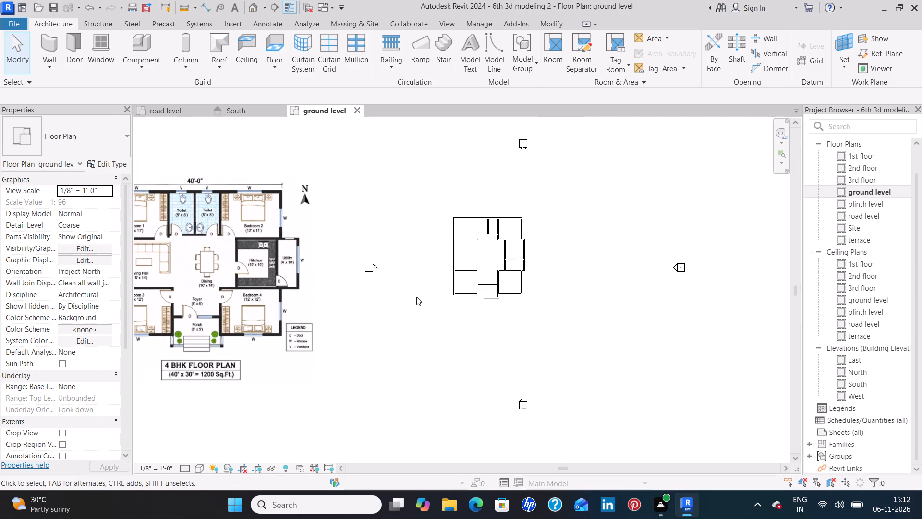
{"action": "scroll", "coordinate": [487, 308], "scroll_direction": "up", "scroll_amount": 9}
{"action": "middle_click_drag", "start_coordinate": [474, 318], "coordinate": [441, 381]}
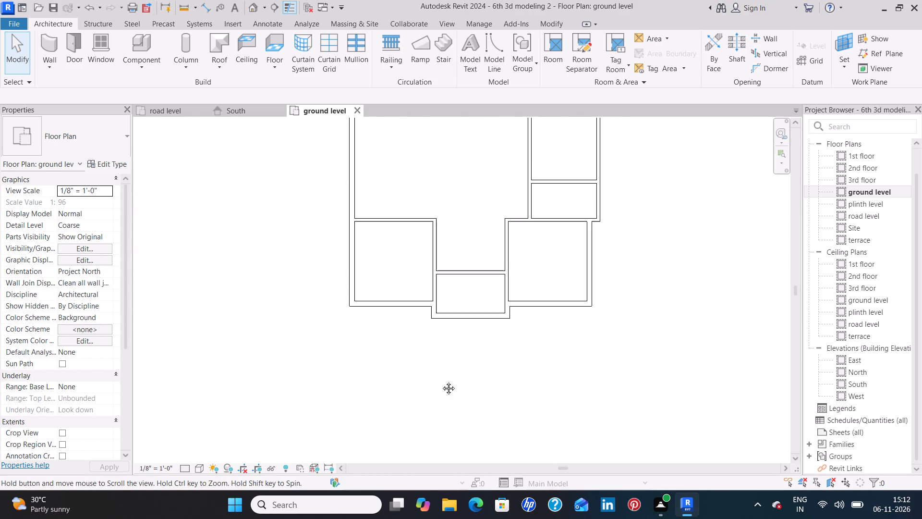
{"action": "middle_click_drag", "start_coordinate": [441, 381], "coordinate": [420, 414]}
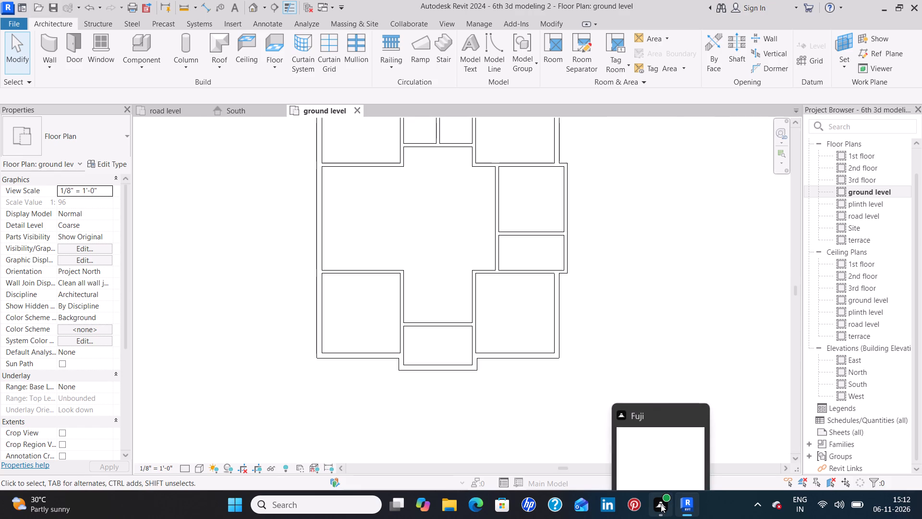
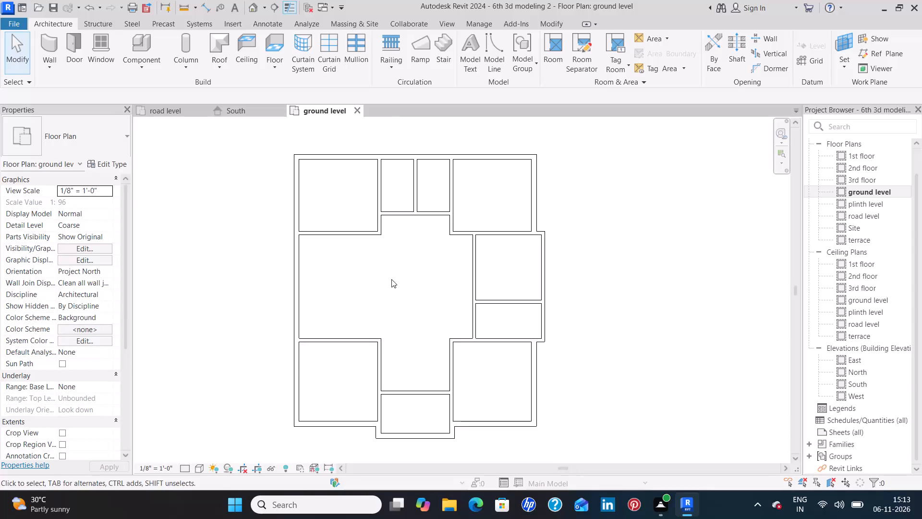
Examine the reference 4 BHK floor plan image beside the ground level walls for the door positions.
{"action": "middle_click_drag", "start_coordinate": [391, 283], "coordinate": [379, 324]}
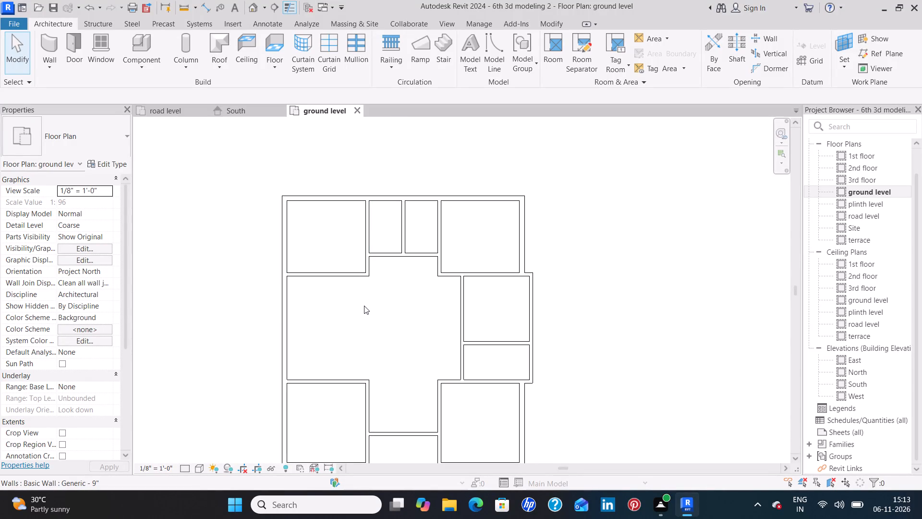
{"action": "scroll", "coordinate": [245, 253], "scroll_direction": "down", "scroll_amount": 4}
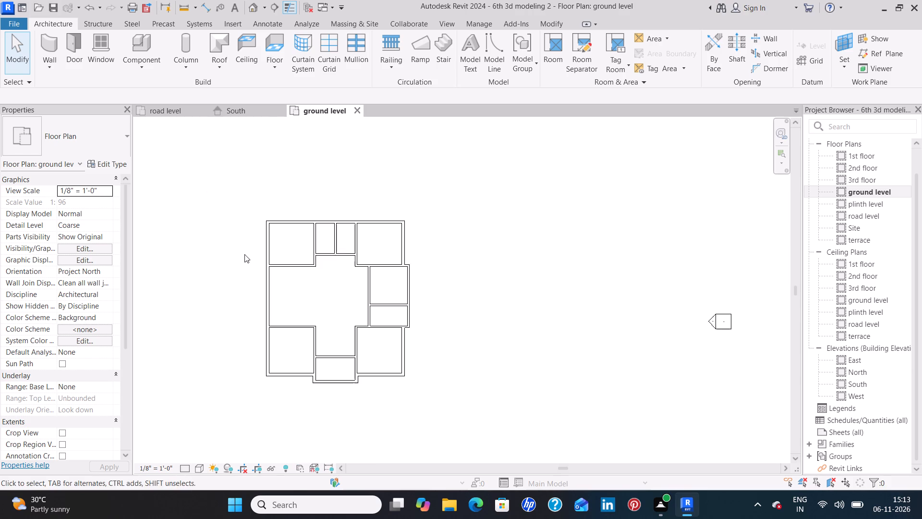
{"action": "middle_click_drag", "start_coordinate": [225, 268], "coordinate": [427, 296]}
{"action": "scroll", "coordinate": [429, 295], "scroll_direction": "down", "scroll_amount": 2}
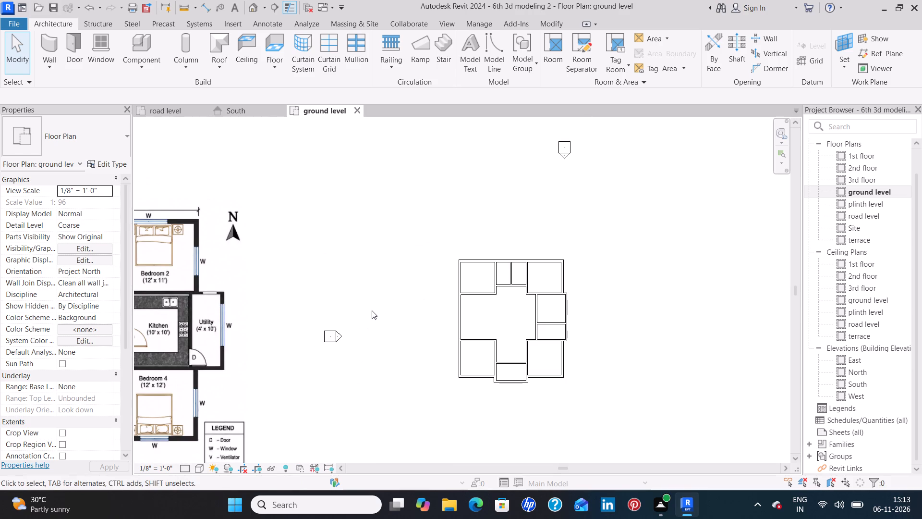
{"action": "middle_click_drag", "start_coordinate": [372, 310], "coordinate": [435, 292]}
{"action": "scroll", "coordinate": [446, 289], "scroll_direction": "down", "scroll_amount": 1}
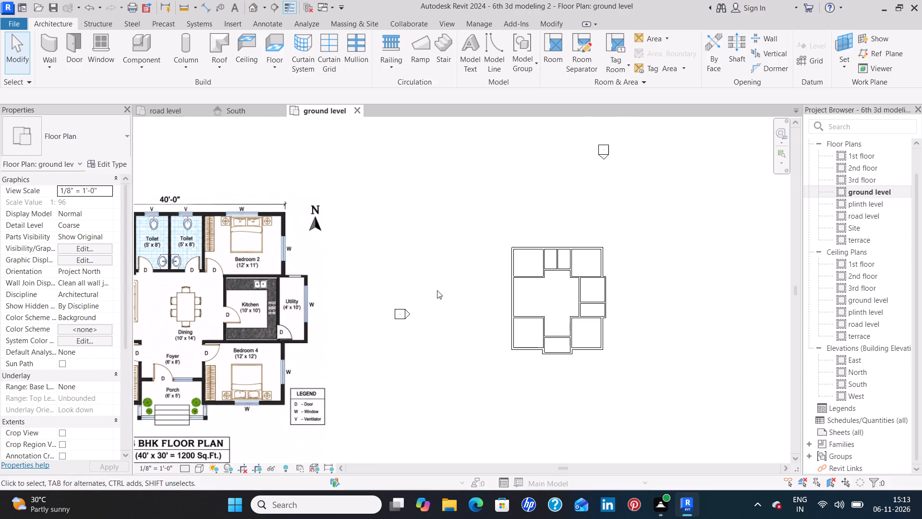
{"action": "middle_click_drag", "start_coordinate": [381, 280], "coordinate": [431, 282]}
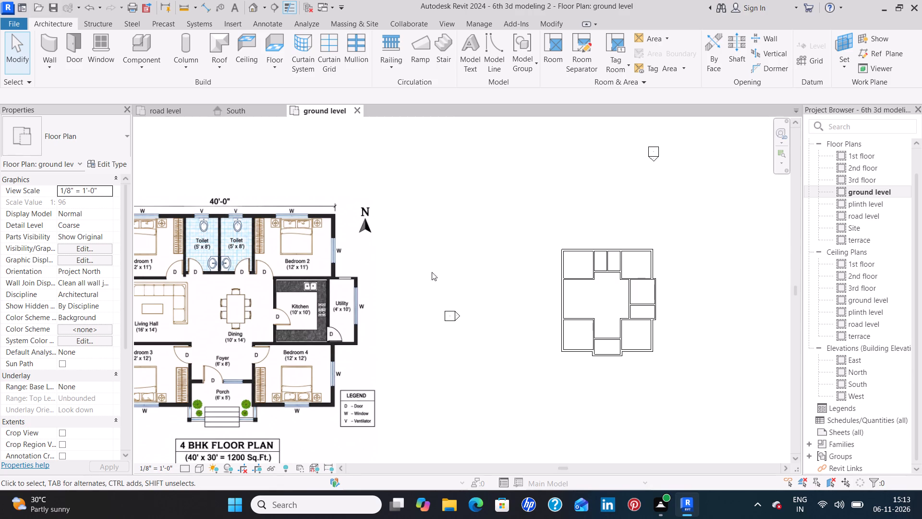
Place a Single-Flush 30" x 84" door in the western toilet's south wall, swinging inward, about 1'-8" from its west wall.
{"action": "left_click", "coordinate": [73, 50]}
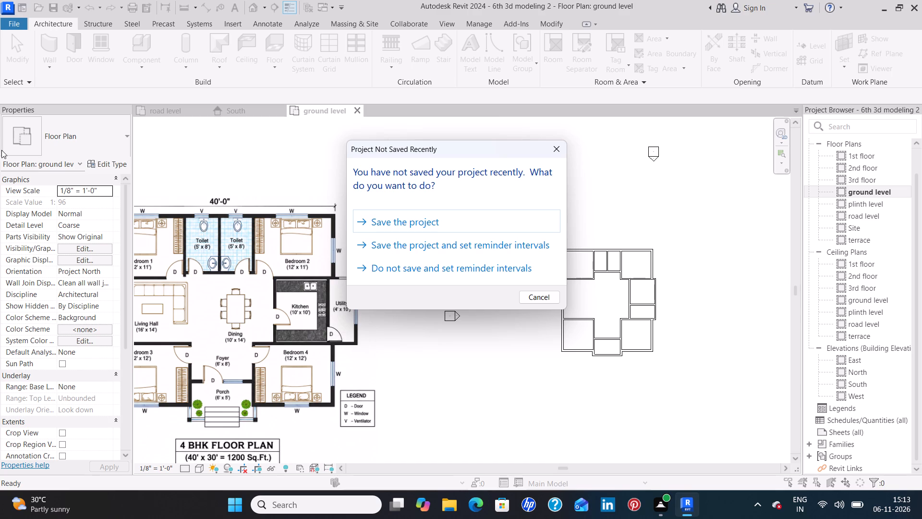
{"action": "left_click", "coordinate": [554, 146]}
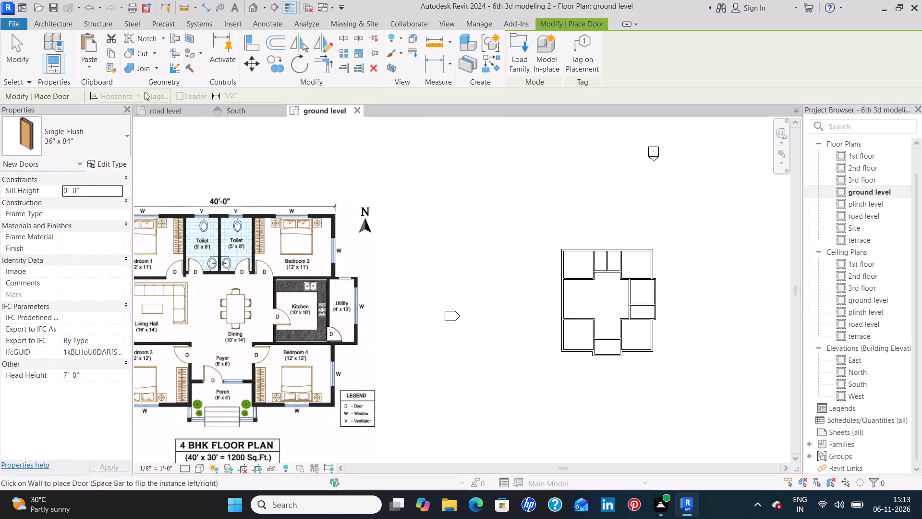
{"action": "left_click", "coordinate": [93, 142]}
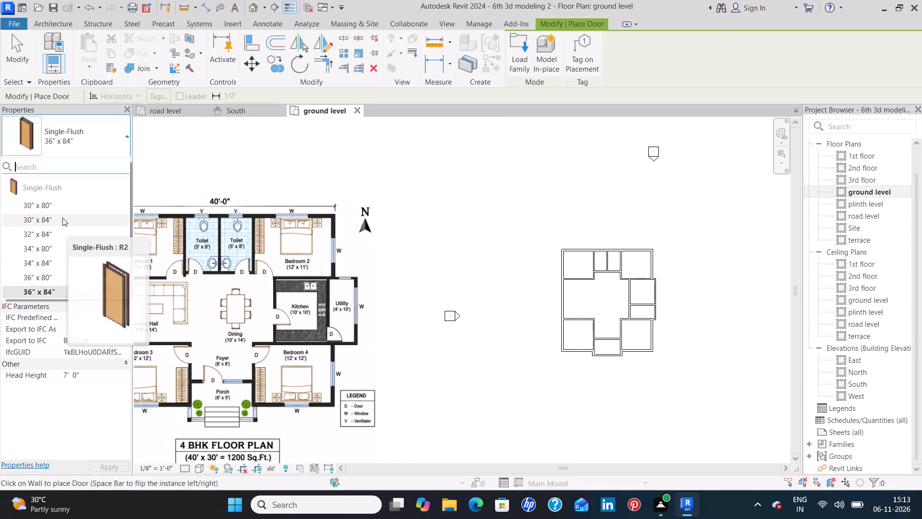
{"action": "left_click", "coordinate": [62, 218]}
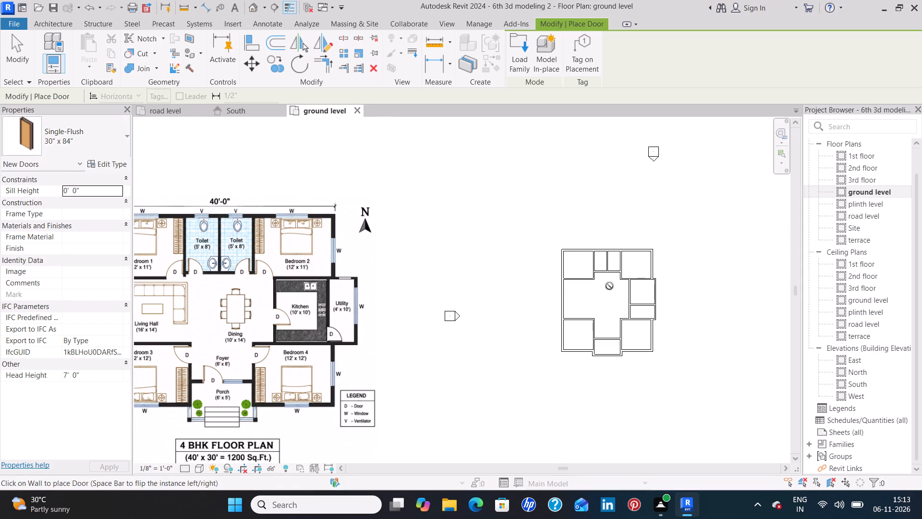
{"action": "scroll", "coordinate": [608, 283], "scroll_direction": "up", "scroll_amount": 11}
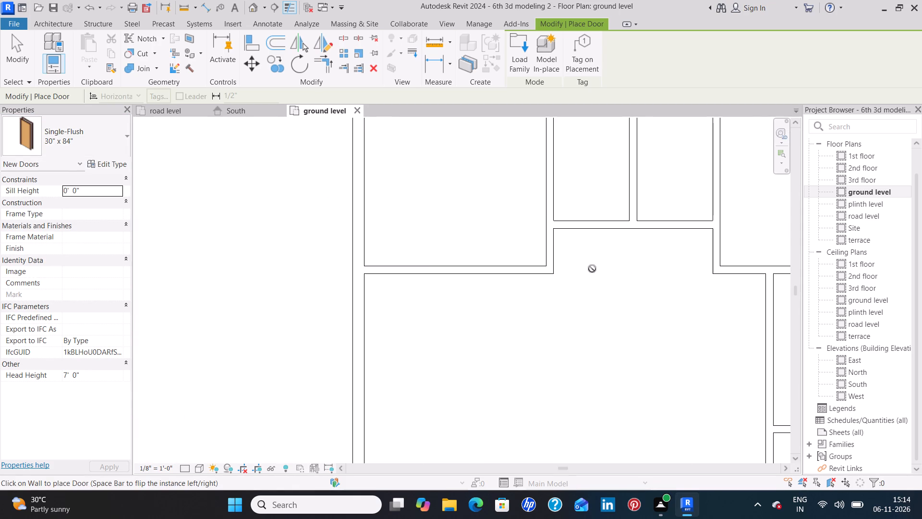
{"action": "scroll", "coordinate": [592, 269], "scroll_direction": "up", "scroll_amount": 5}
{"action": "middle_click_drag", "start_coordinate": [580, 242], "coordinate": [580, 292]}
{"action": "scroll", "coordinate": [579, 295], "scroll_direction": "down", "scroll_amount": 5}
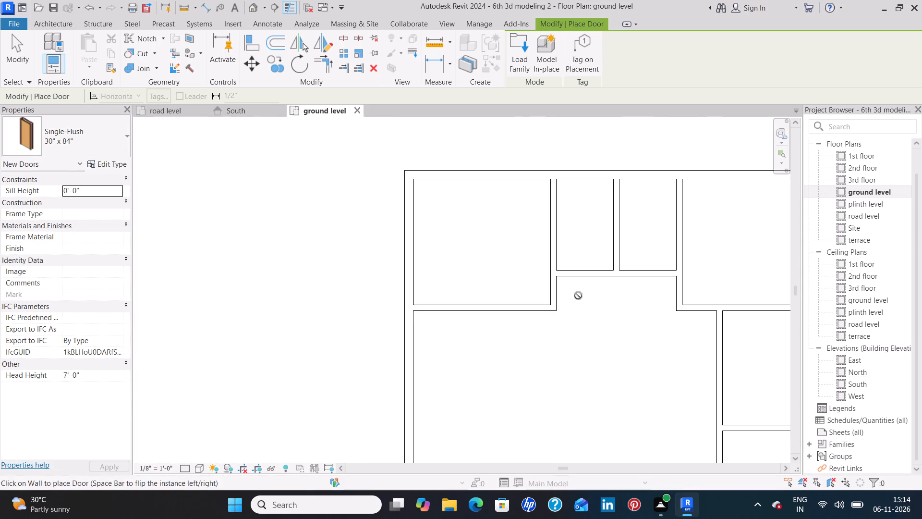
{"action": "scroll", "coordinate": [578, 296], "scroll_direction": "down", "scroll_amount": 11}
{"action": "scroll", "coordinate": [576, 297], "scroll_direction": "up", "scroll_amount": 5}
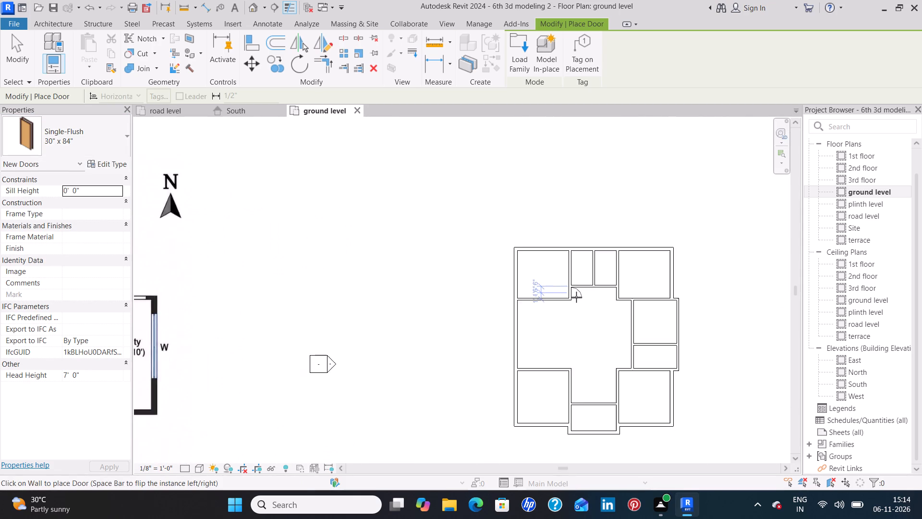
{"action": "scroll", "coordinate": [576, 297], "scroll_direction": "up", "scroll_amount": 12}
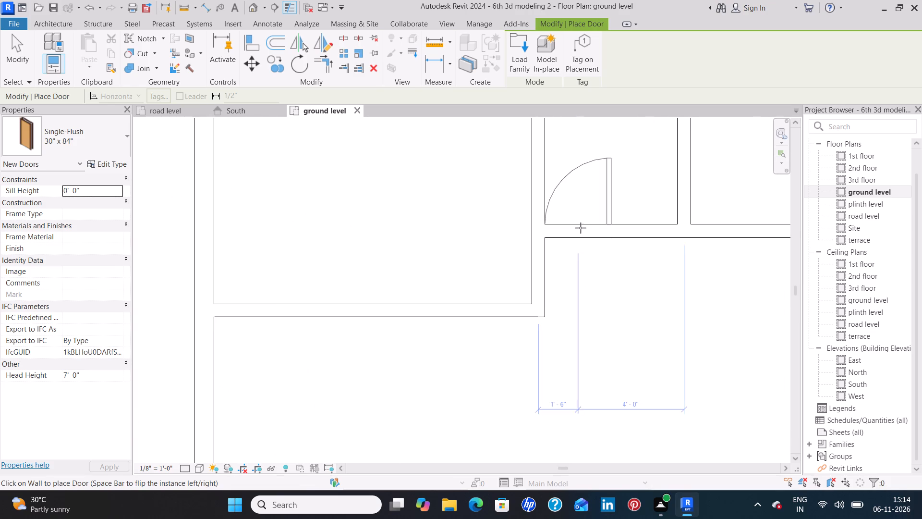
{"action": "key", "text": "space"}
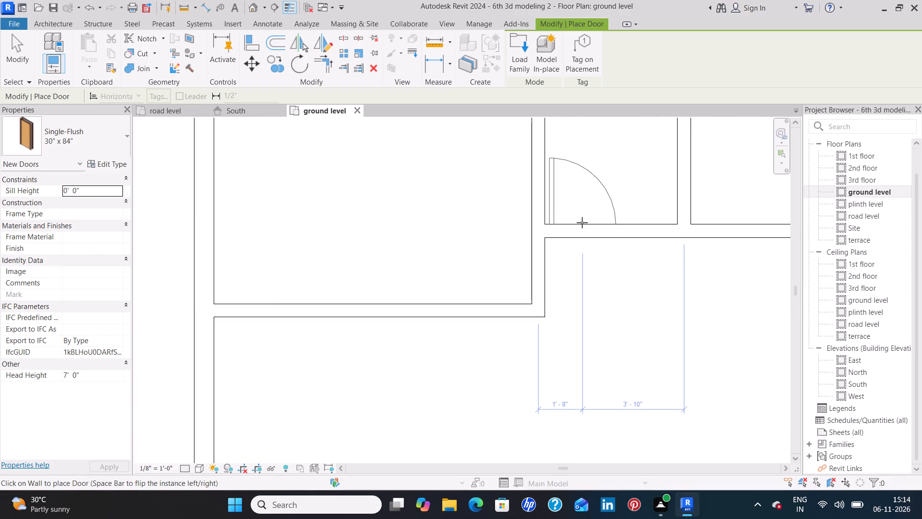
{"action": "left_click", "coordinate": [582, 222]}
Place a mirrored 30" x 84" door in the eastern toilet's south wall, swinging inward, about 1'-8" from its east wall.
{"action": "scroll", "coordinate": [642, 303], "scroll_direction": "down", "scroll_amount": 4}
{"action": "middle_click_drag", "start_coordinate": [658, 298], "coordinate": [478, 352]}
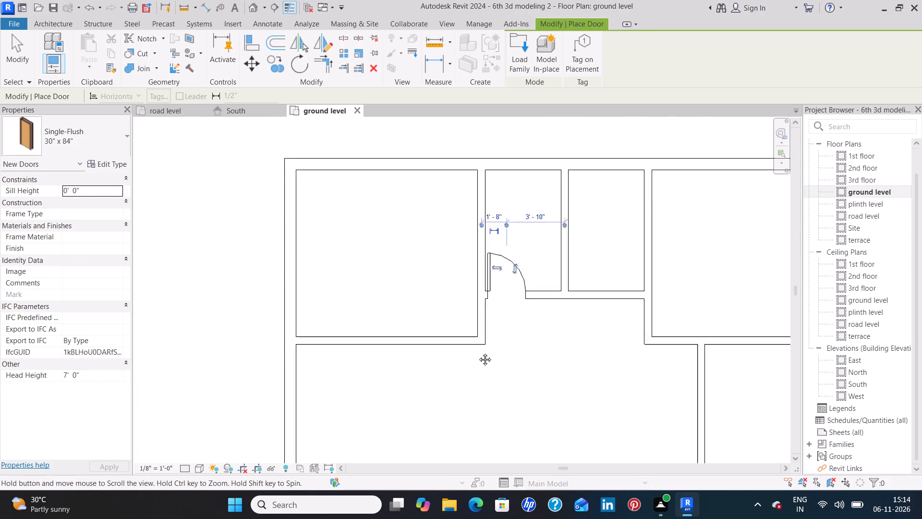
{"action": "middle_click_drag", "start_coordinate": [478, 352], "coordinate": [441, 368]}
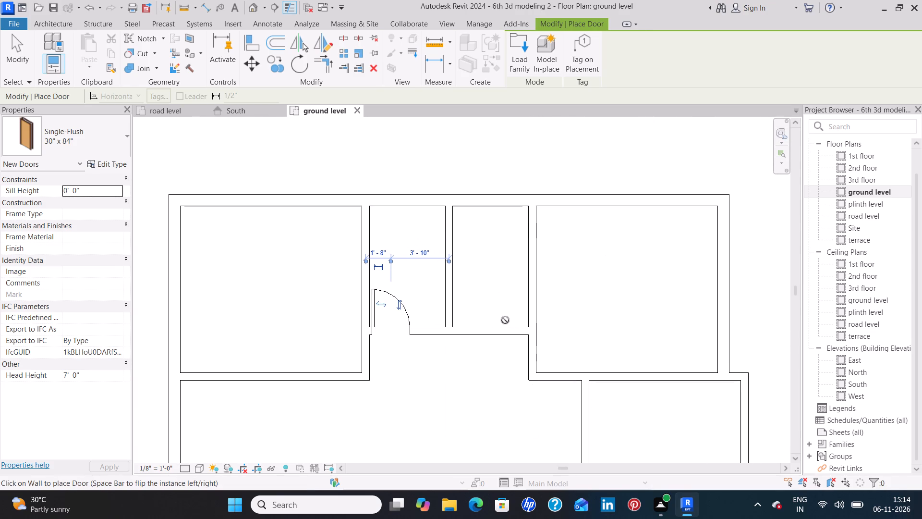
{"action": "key", "text": "space"}
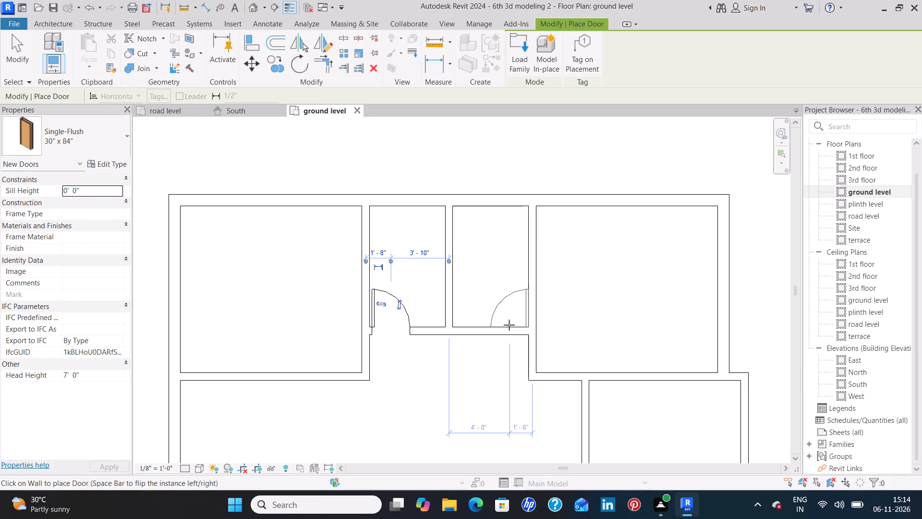
{"action": "scroll", "coordinate": [506, 326], "scroll_direction": "up", "scroll_amount": 3}
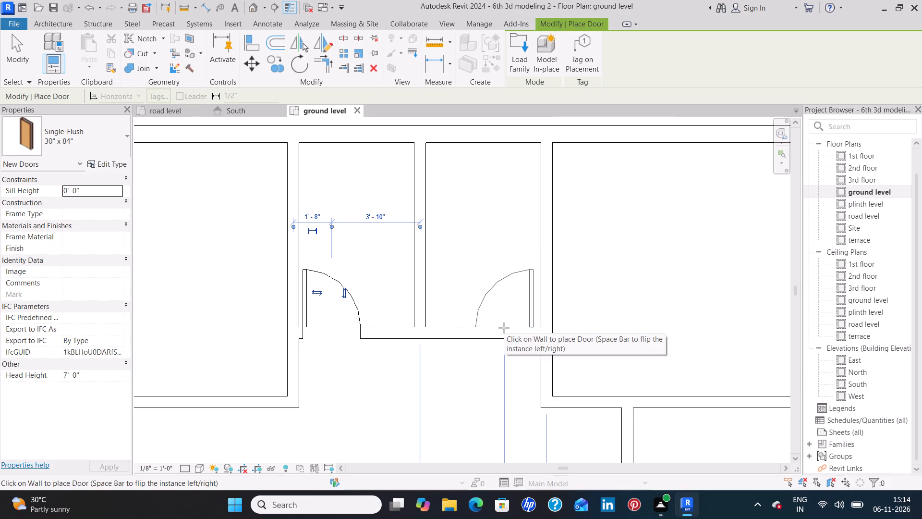
{"action": "scroll", "coordinate": [507, 329], "scroll_direction": "up", "scroll_amount": 1}
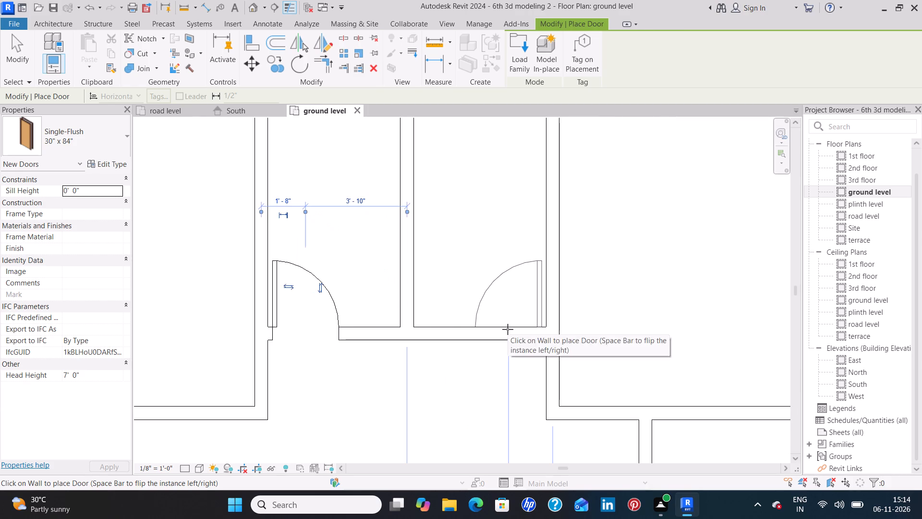
{"action": "left_click", "coordinate": [508, 329]}
Place a Single-Flush 32" x 84" door between the two east-side rooms, swinging into the southern one, about 1'-9" from the outer wall.
{"action": "scroll", "coordinate": [478, 426], "scroll_direction": "down", "scroll_amount": 8}
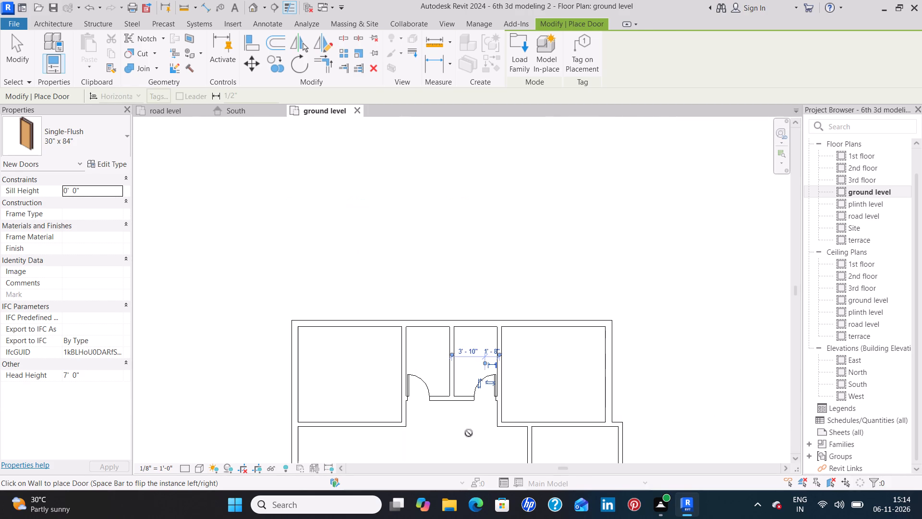
{"action": "middle_click_drag", "start_coordinate": [459, 439], "coordinate": [455, 300]}
{"action": "scroll", "coordinate": [454, 289], "scroll_direction": "down", "scroll_amount": 9}
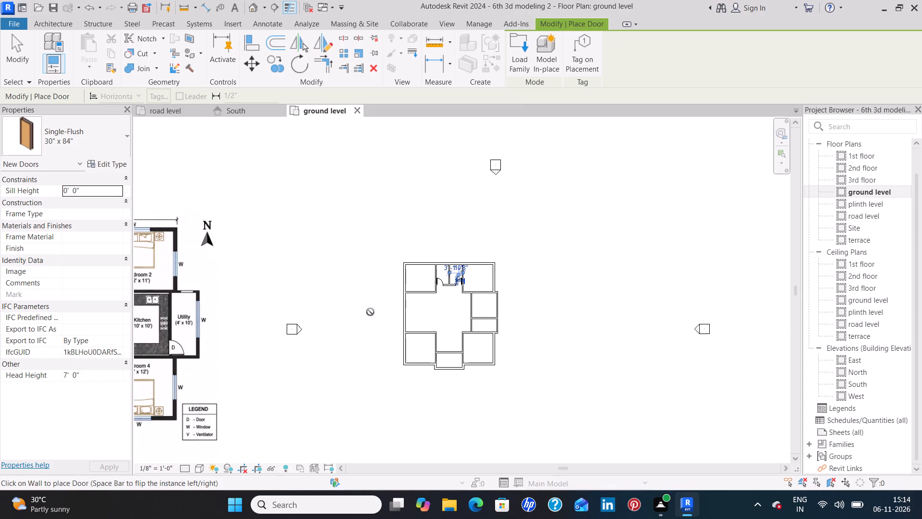
{"action": "scroll", "coordinate": [362, 312], "scroll_direction": "down", "scroll_amount": 2}
{"action": "middle_click_drag", "start_coordinate": [360, 314], "coordinate": [463, 330]}
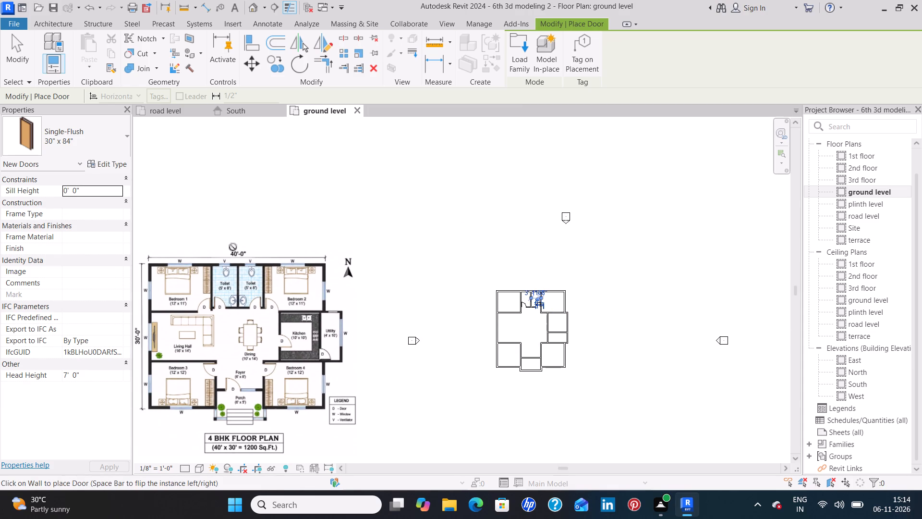
{"action": "left_click", "coordinate": [104, 133]}
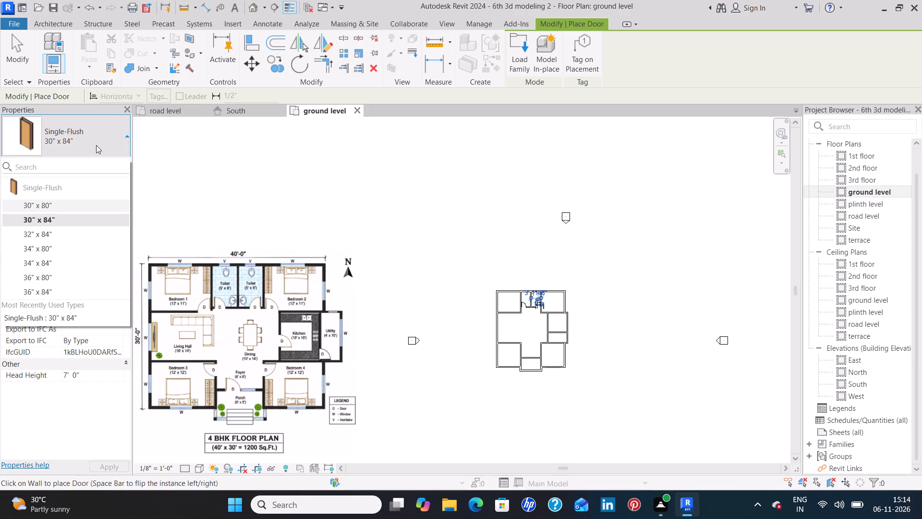
{"action": "left_click", "coordinate": [89, 240]}
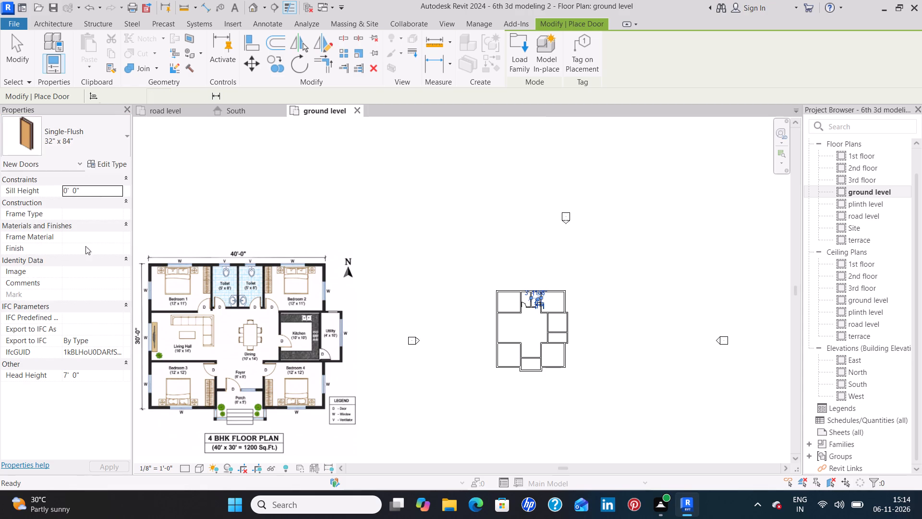
{"action": "scroll", "coordinate": [558, 337], "scroll_direction": "up", "scroll_amount": 12}
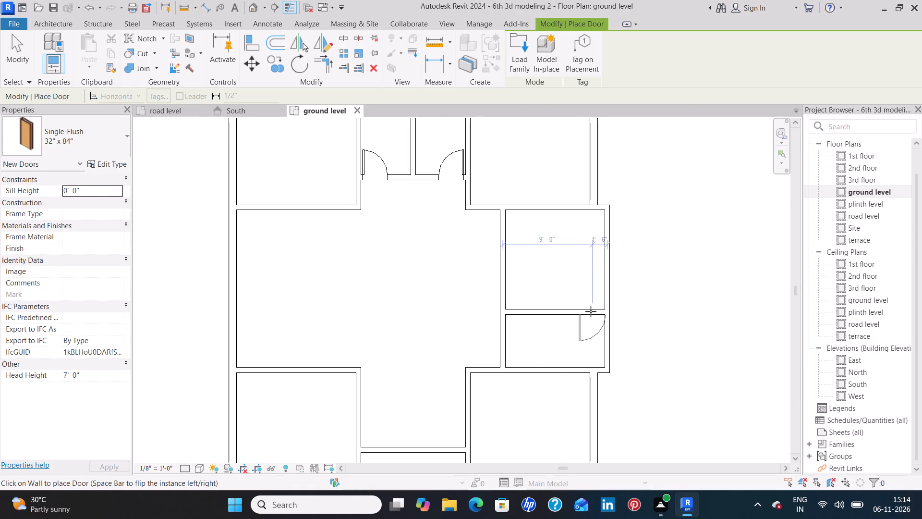
{"action": "key", "text": "space"}
{"action": "scroll", "coordinate": [592, 319], "scroll_direction": "up", "scroll_amount": 8}
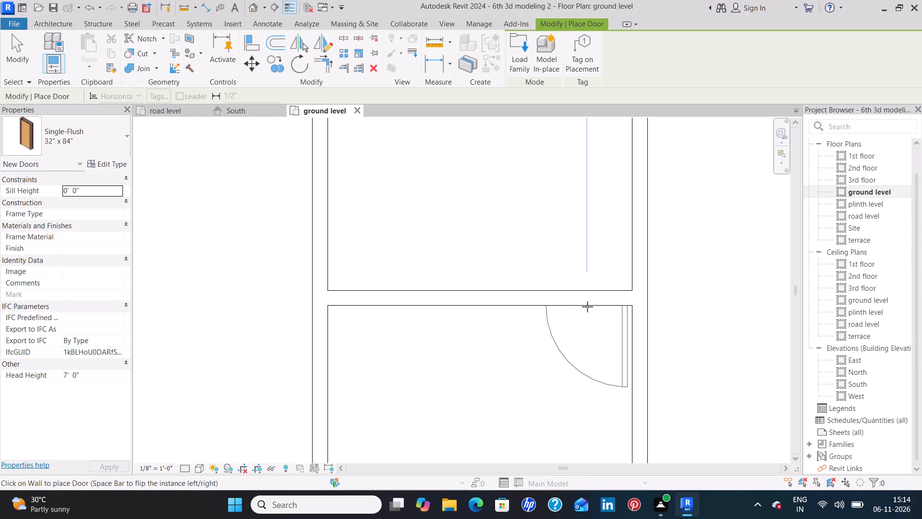
{"action": "left_click", "coordinate": [587, 307]}
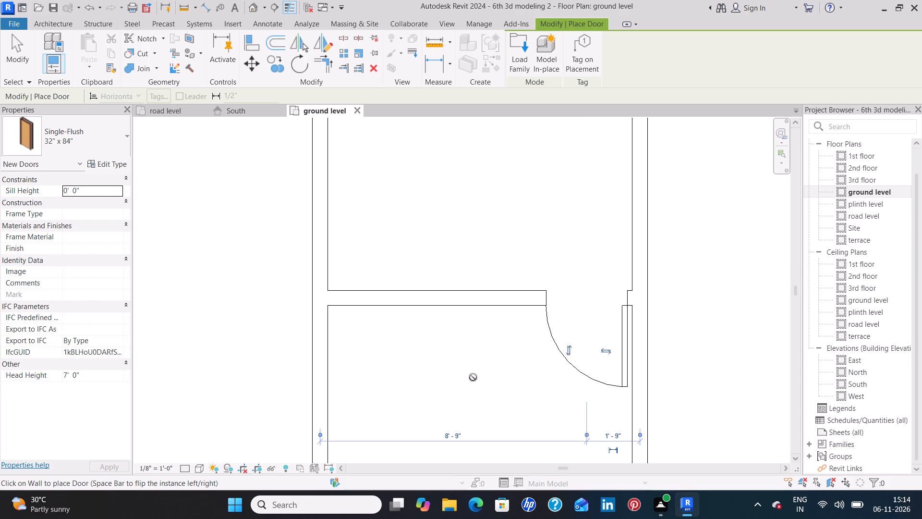
{"action": "key", "text": "Escape"}
{"action": "key", "text": "Escape"}
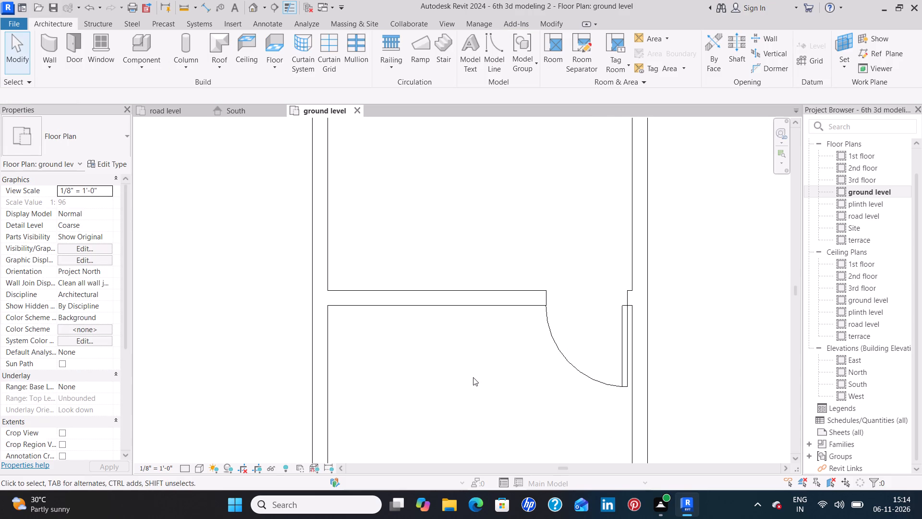
Load the residential door family Door-Interior-Single-1_Panel-Wood with its 36" x 84" type for placement.
{"action": "scroll", "coordinate": [473, 377], "scroll_direction": "down", "scroll_amount": 9}
{"action": "scroll", "coordinate": [471, 309], "scroll_direction": "down", "scroll_amount": 2}
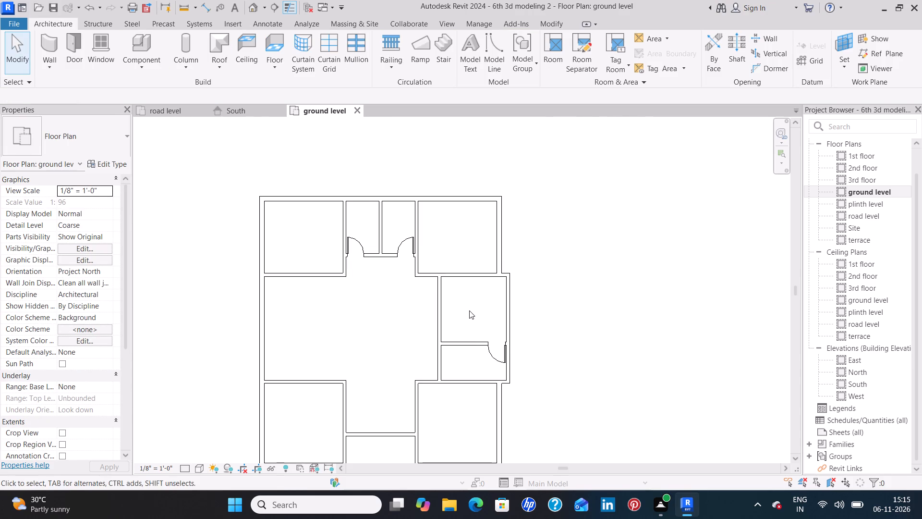
{"action": "middle_click_drag", "start_coordinate": [469, 310], "coordinate": [478, 331]}
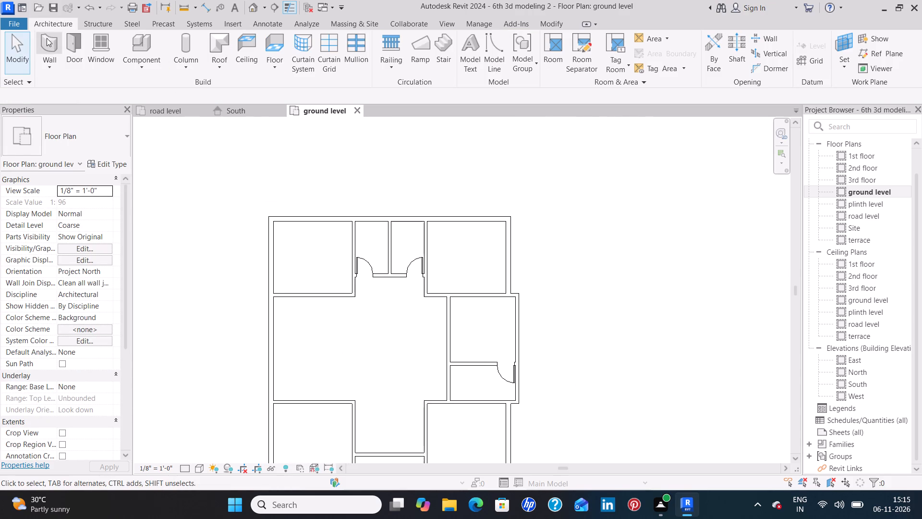
{"action": "left_click", "coordinate": [71, 49]}
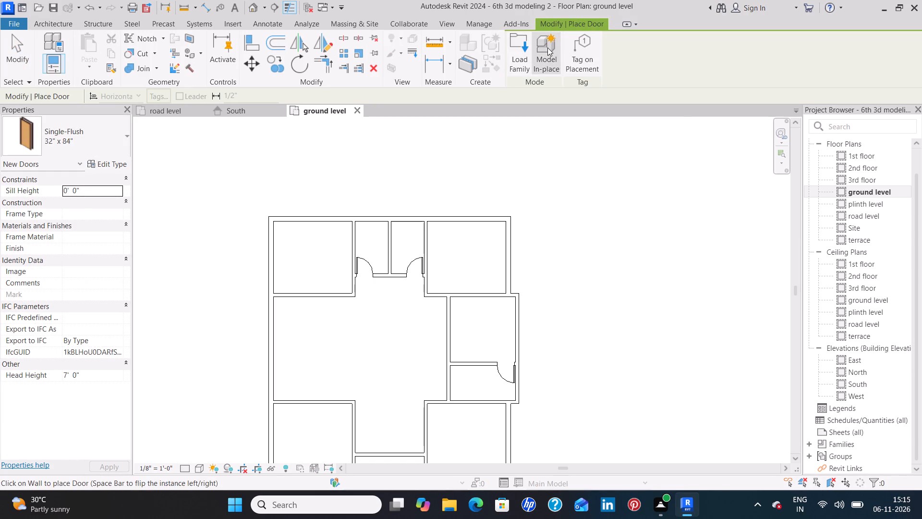
{"action": "left_click", "coordinate": [519, 61]}
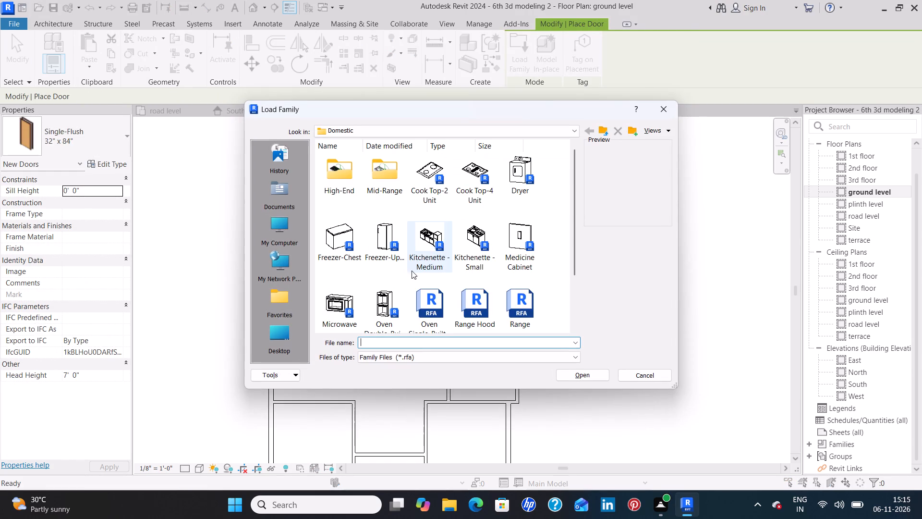
{"action": "left_click", "coordinate": [604, 132]}
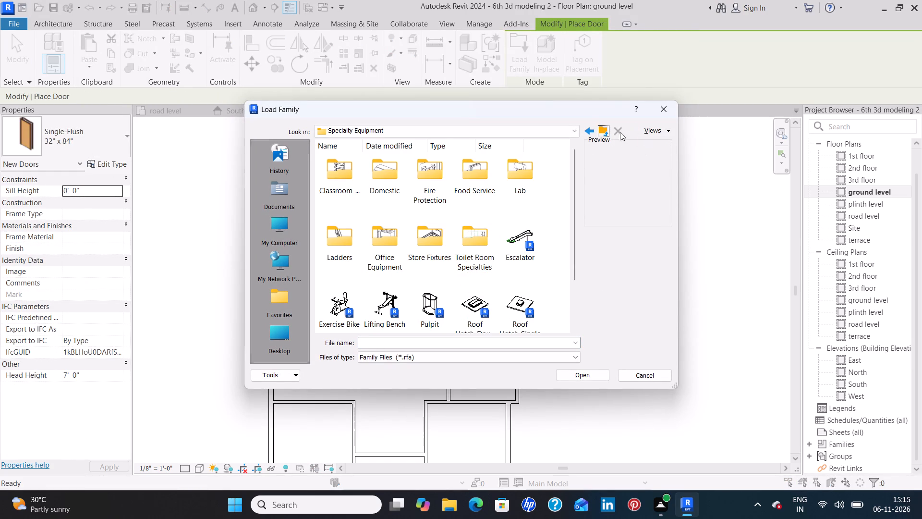
{"action": "left_click", "coordinate": [607, 135]}
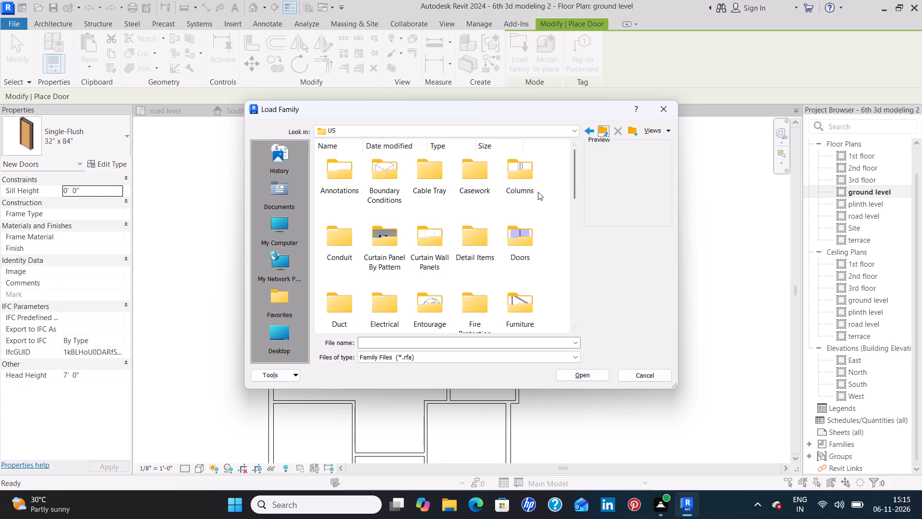
{"action": "double_click", "coordinate": [526, 237]}
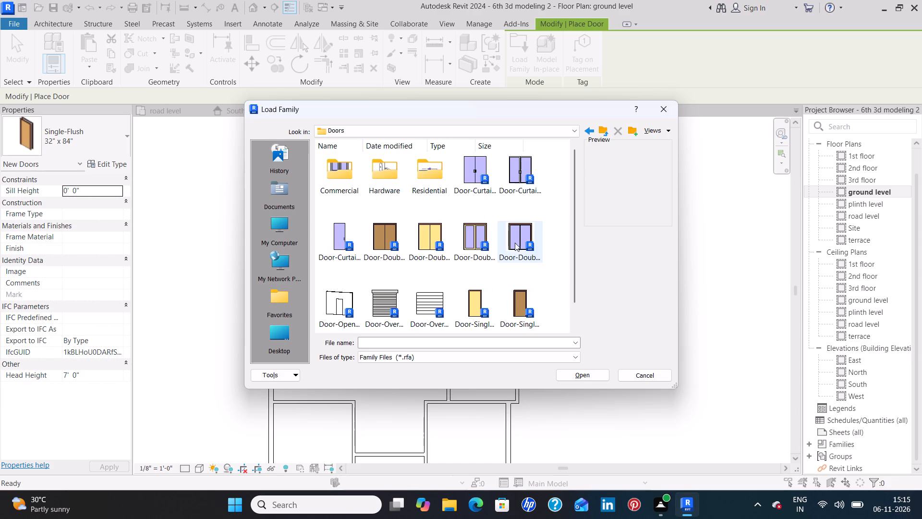
{"action": "double_click", "coordinate": [416, 173]}
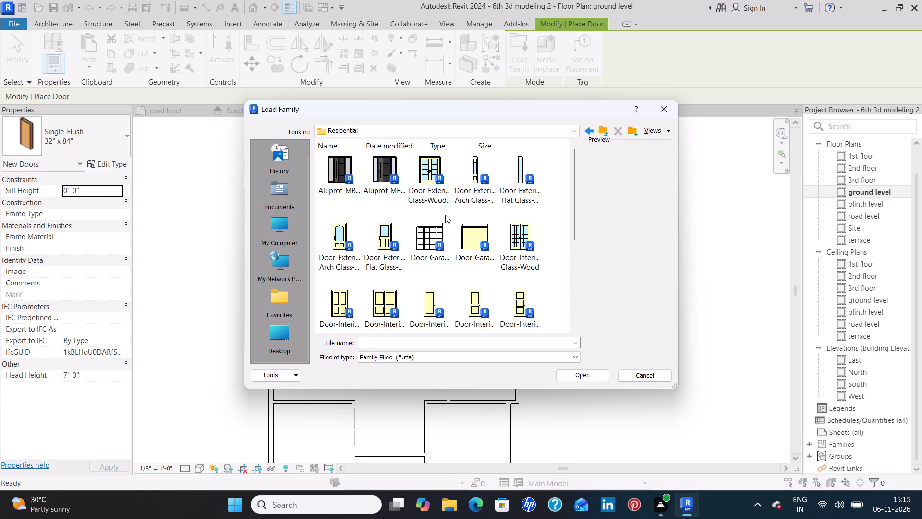
{"action": "left_click", "coordinate": [426, 297]}
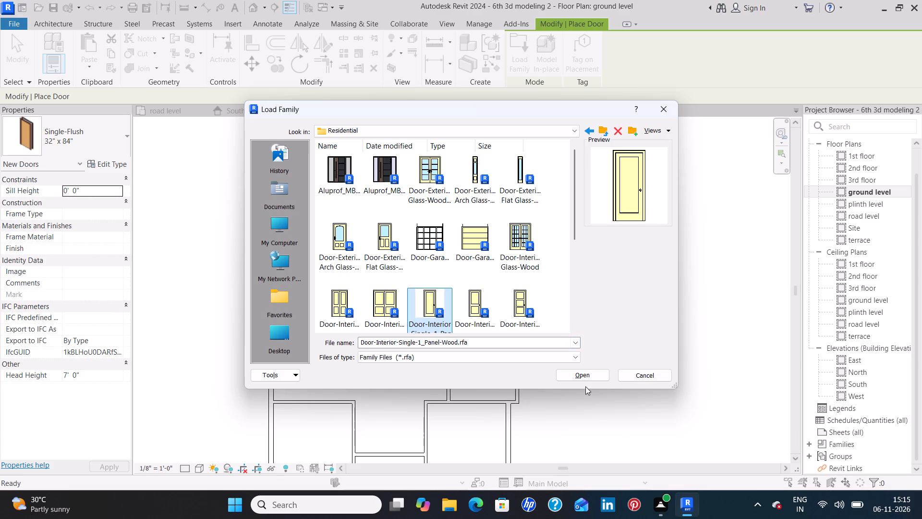
{"action": "left_click", "coordinate": [584, 371]}
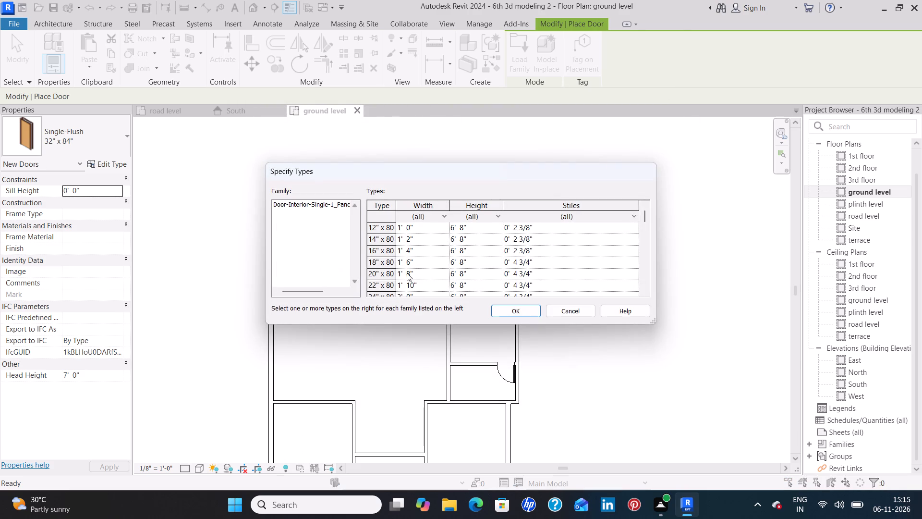
{"action": "scroll", "coordinate": [425, 262], "scroll_direction": "down", "scroll_amount": 3}
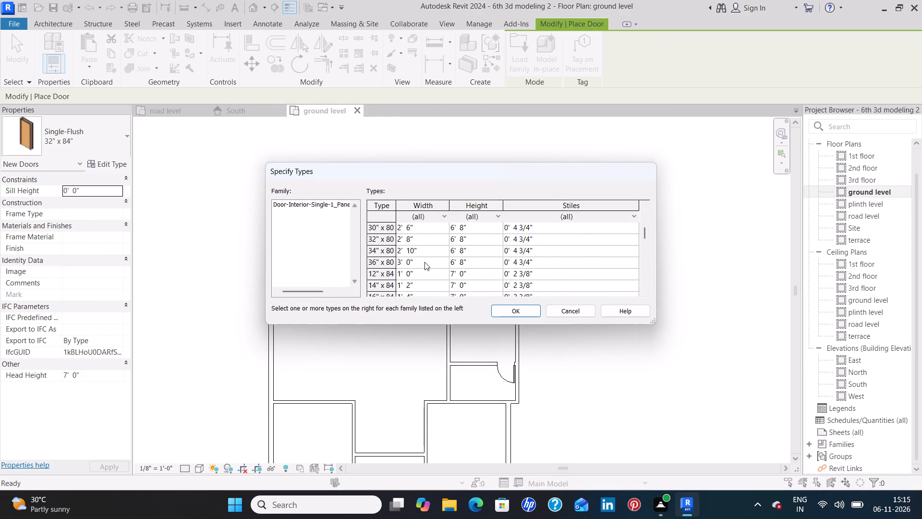
{"action": "scroll", "coordinate": [423, 267], "scroll_direction": "down", "scroll_amount": 2}
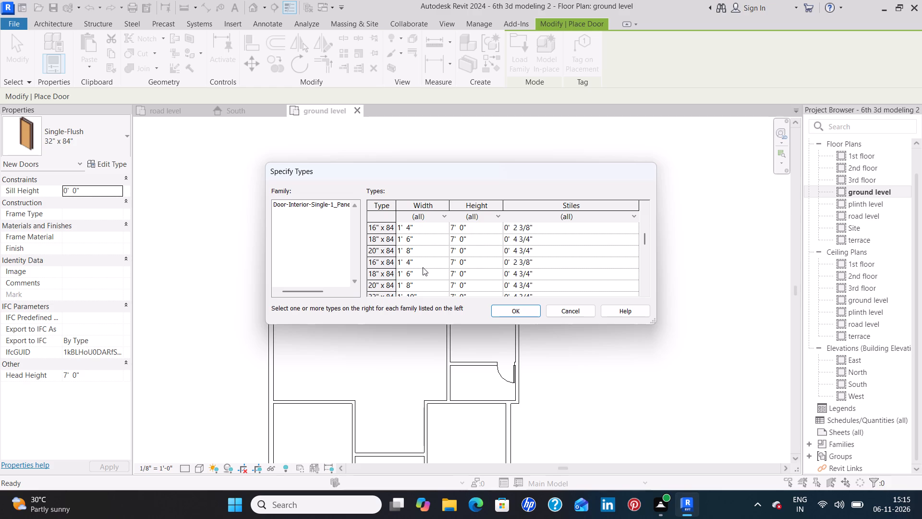
{"action": "scroll", "coordinate": [423, 267], "scroll_direction": "down", "scroll_amount": 2}
{"action": "left_click", "coordinate": [423, 276]}
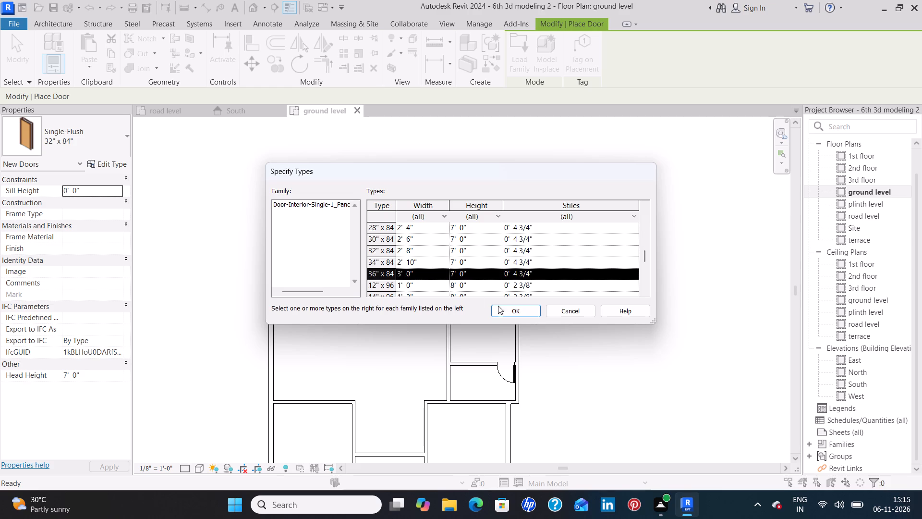
{"action": "left_click", "coordinate": [517, 309]}
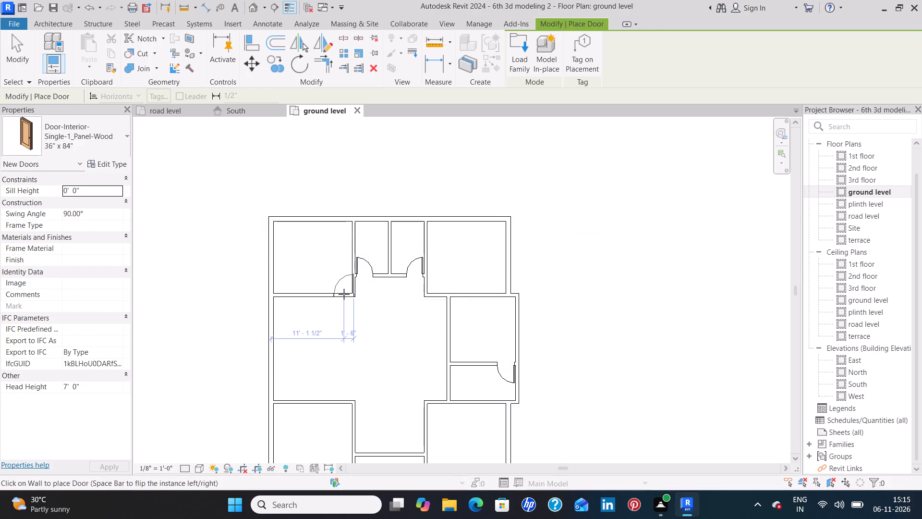
Place a 36" x 84" panel door in the northwest room's south wall, swinging inward, about 1'-11" from its east wall.
{"action": "scroll", "coordinate": [344, 294], "scroll_direction": "up", "scroll_amount": 12}
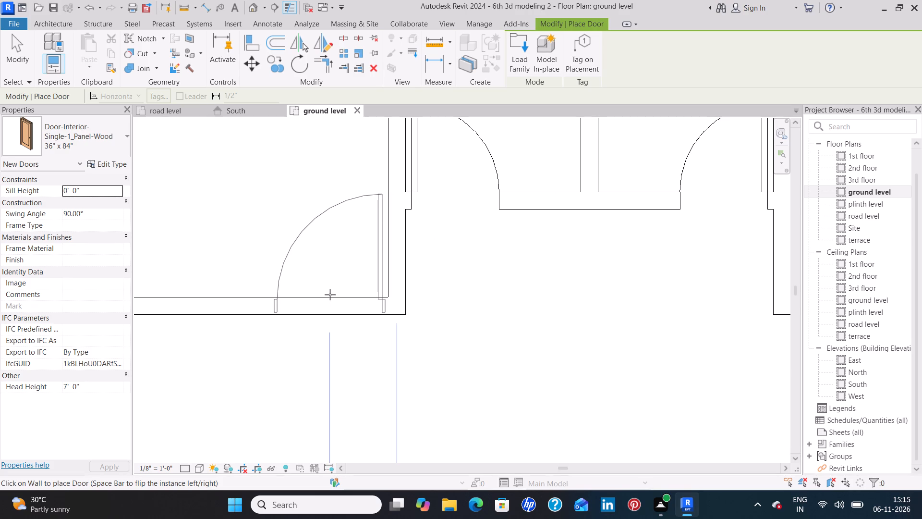
{"action": "left_click", "coordinate": [330, 295]}
Place a mirrored 36" x 84" panel door in the northeast room's south wall, swinging inward and hinged beside its west wall.
{"action": "scroll", "coordinate": [546, 301], "scroll_direction": "down", "scroll_amount": 4}
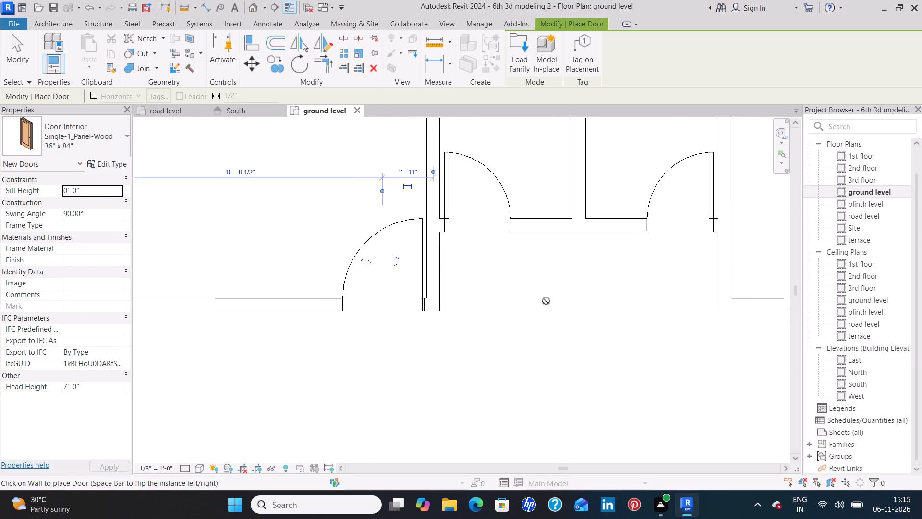
{"action": "middle_click_drag", "start_coordinate": [664, 320], "coordinate": [455, 322]}
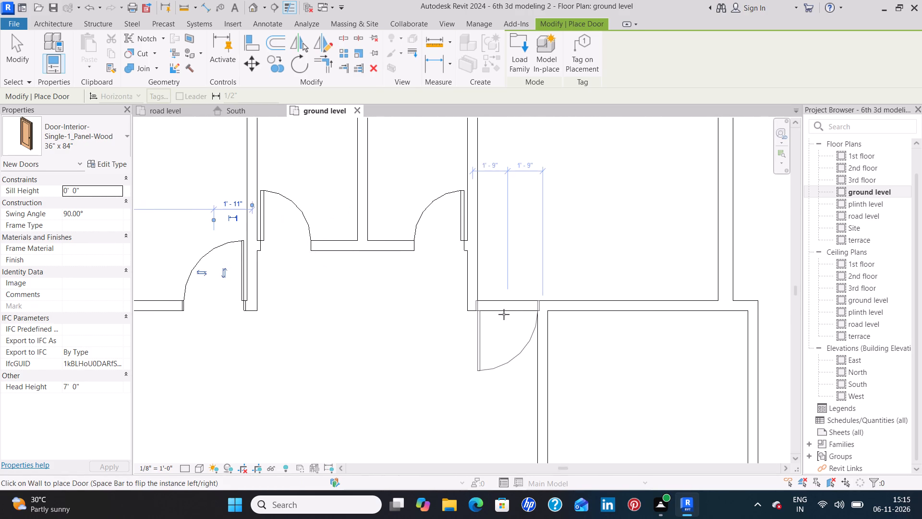
{"action": "scroll", "coordinate": [504, 314], "scroll_direction": "up", "scroll_amount": 8}
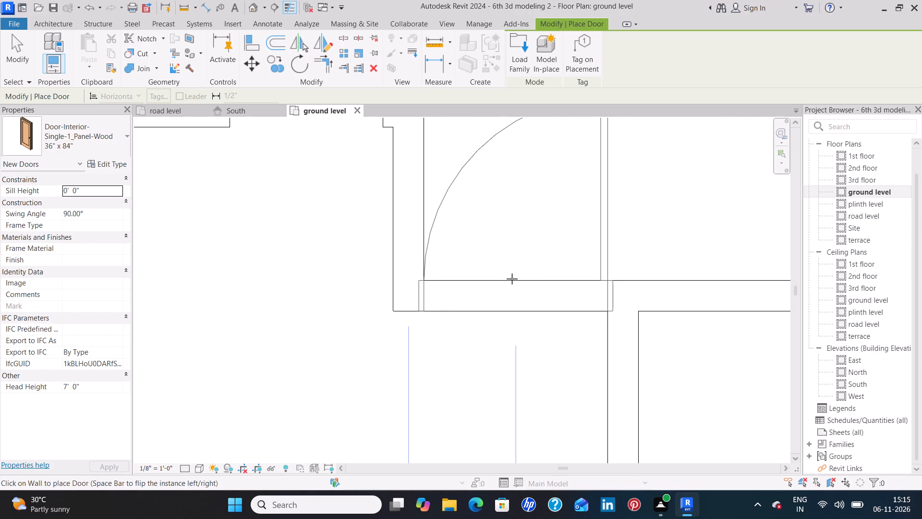
{"action": "key", "text": "space"}
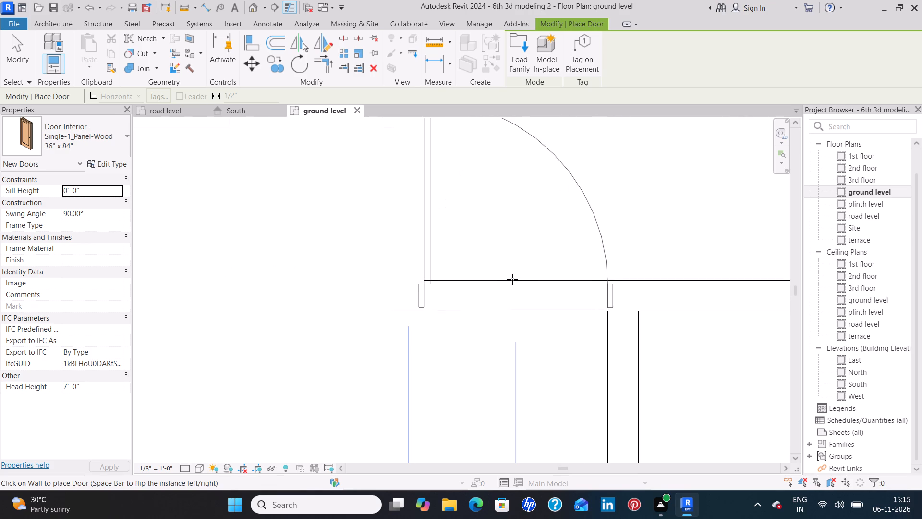
{"action": "scroll", "coordinate": [512, 279], "scroll_direction": "down", "scroll_amount": 2}
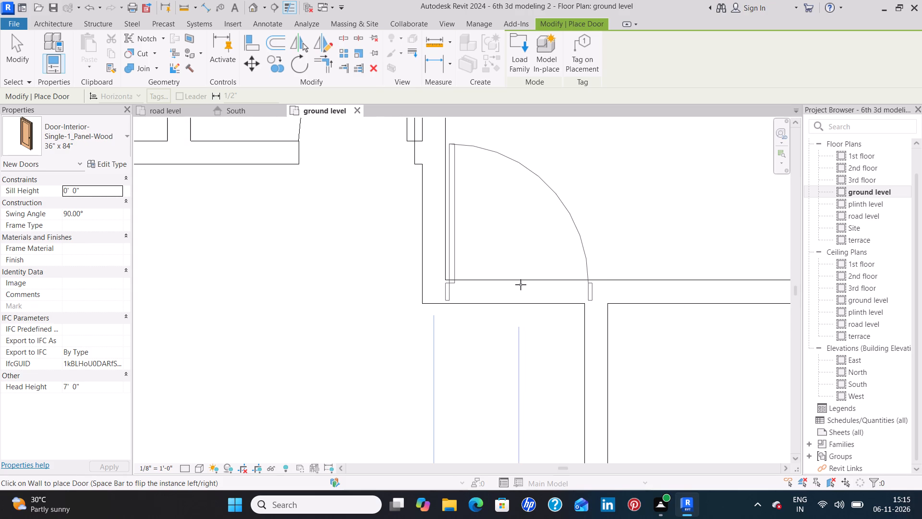
{"action": "left_click", "coordinate": [521, 284]}
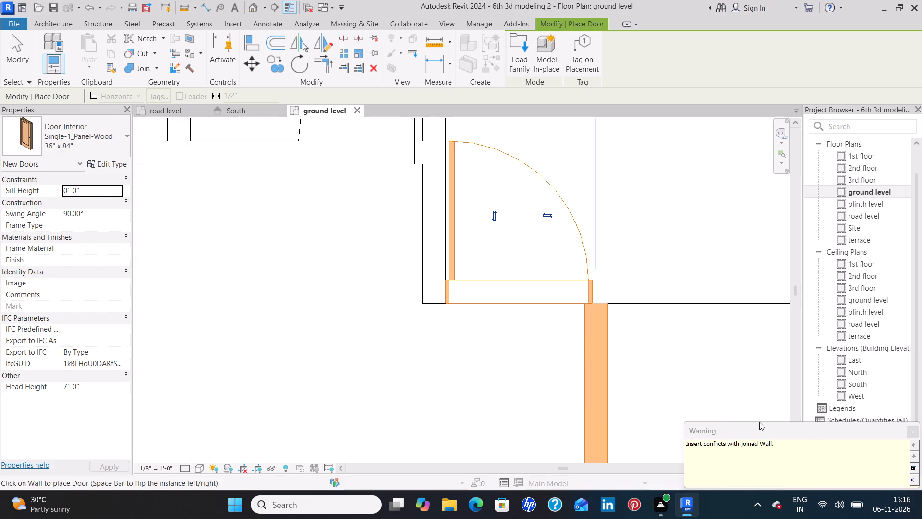
{"action": "left_click", "coordinate": [915, 431]}
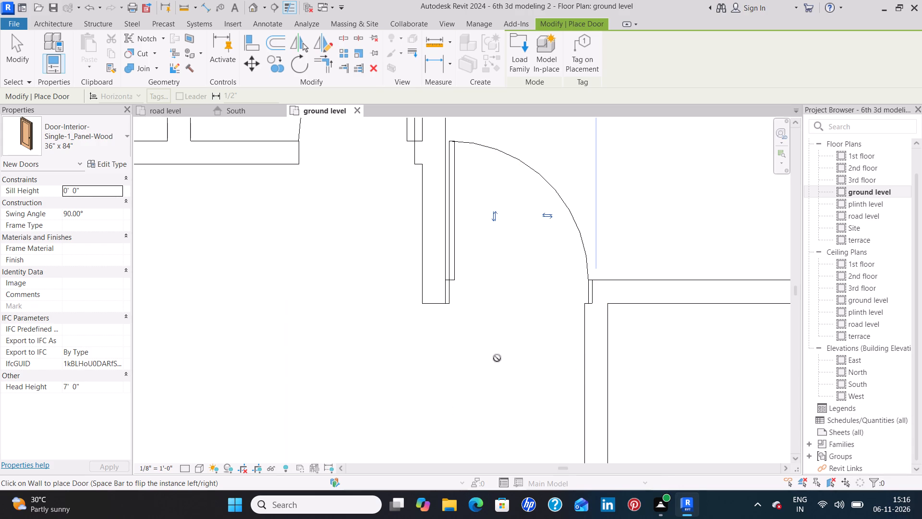
{"action": "key", "text": "Escape"}
{"action": "key", "text": "Escape"}
Nudge the wall between the hall and the two east-side rooms east, to about 3'-9" from the northeast room's west wall line.
{"action": "scroll", "coordinate": [497, 354], "scroll_direction": "down", "scroll_amount": 4}
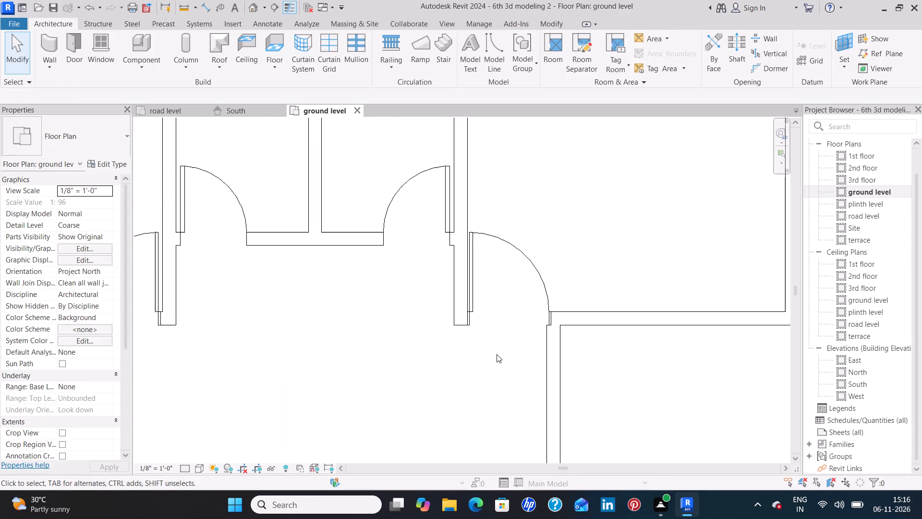
{"action": "scroll", "coordinate": [497, 354], "scroll_direction": "down", "scroll_amount": 1}
{"action": "scroll", "coordinate": [571, 354], "scroll_direction": "down", "scroll_amount": 4}
{"action": "middle_click_drag", "start_coordinate": [642, 378], "coordinate": [625, 317]}
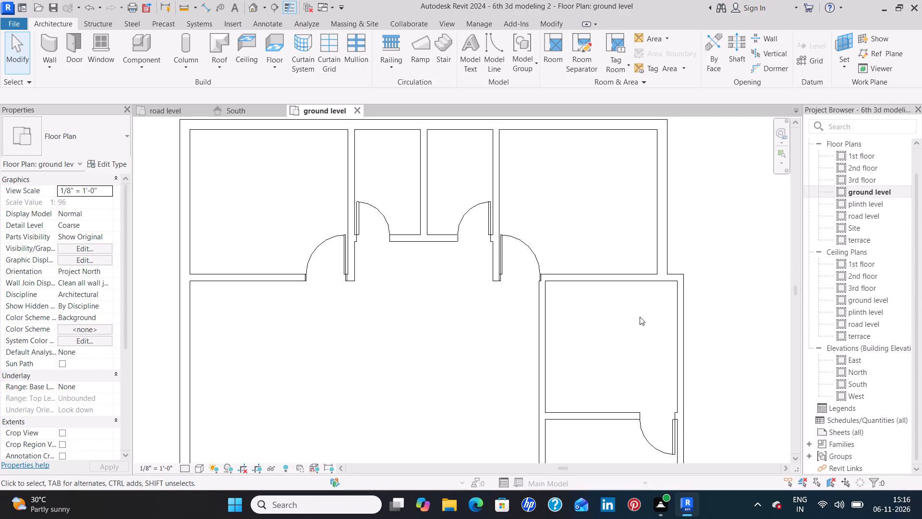
{"action": "scroll", "coordinate": [506, 285], "scroll_direction": "up", "scroll_amount": 8}
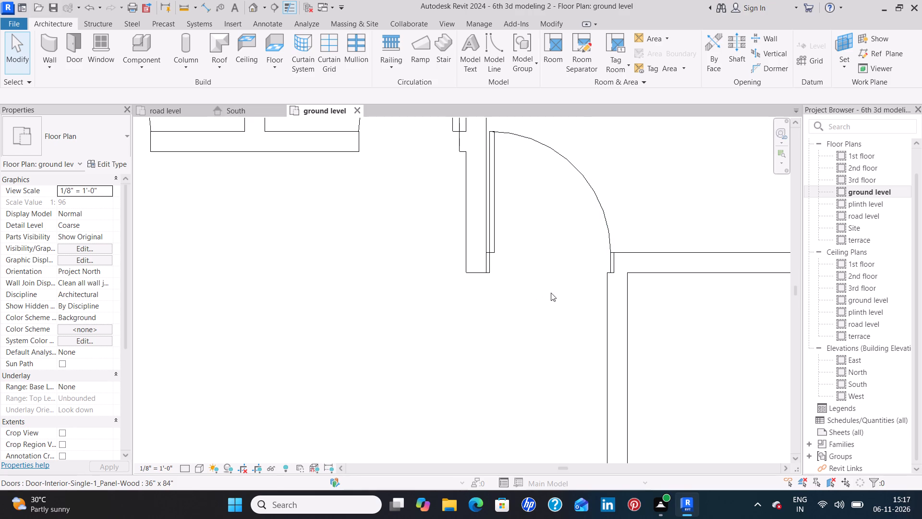
{"action": "left_click", "coordinate": [607, 311]}
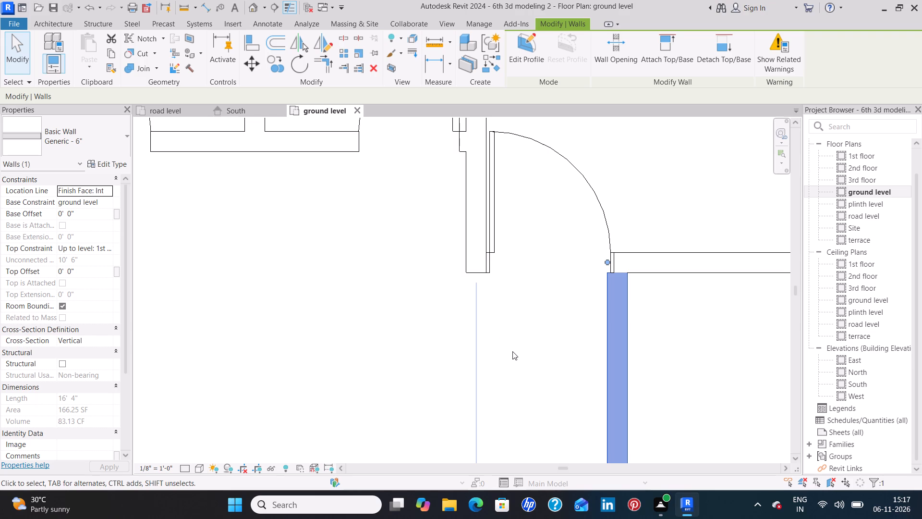
{"action": "scroll", "coordinate": [690, 358], "scroll_direction": "down", "scroll_amount": 4}
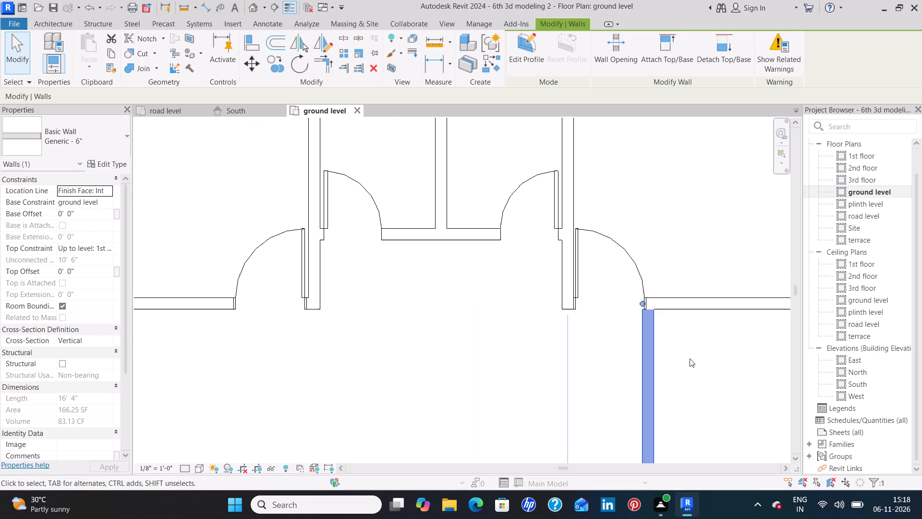
{"action": "scroll", "coordinate": [687, 360], "scroll_direction": "down", "scroll_amount": 3}
{"action": "middle_click_drag", "start_coordinate": [693, 370], "coordinate": [642, 297]}
{"action": "scroll", "coordinate": [629, 291], "scroll_direction": "down", "scroll_amount": 4}
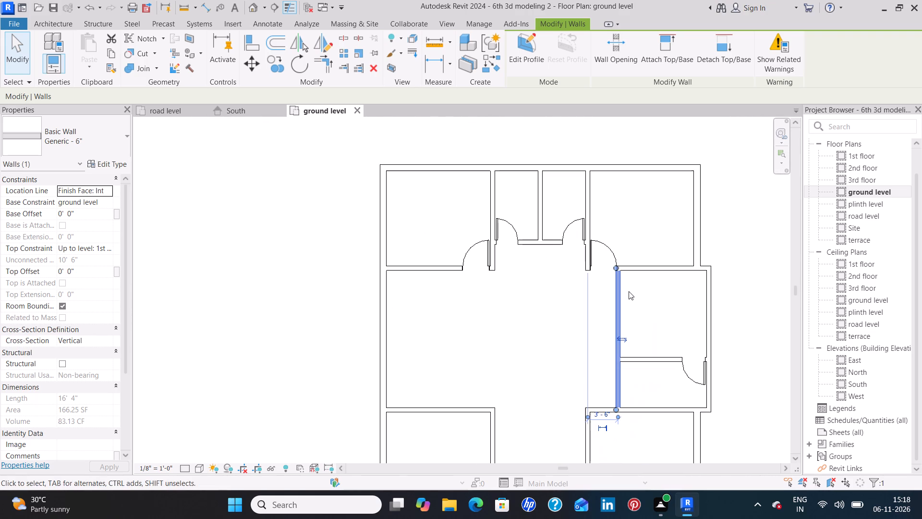
{"action": "scroll", "coordinate": [633, 295], "scroll_direction": "up", "scroll_amount": 2}
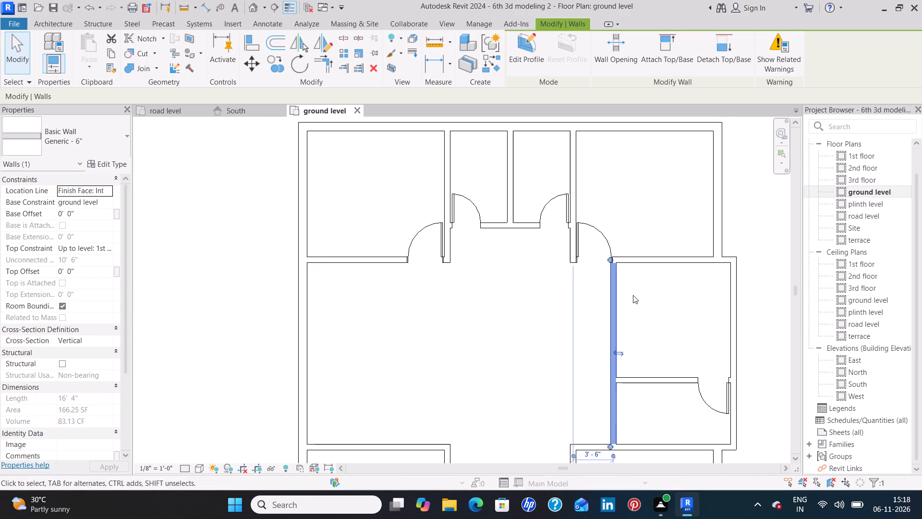
{"action": "scroll", "coordinate": [633, 295], "scroll_direction": "up", "scroll_amount": 1}
{"action": "scroll", "coordinate": [633, 295], "scroll_direction": "down", "scroll_amount": 2}
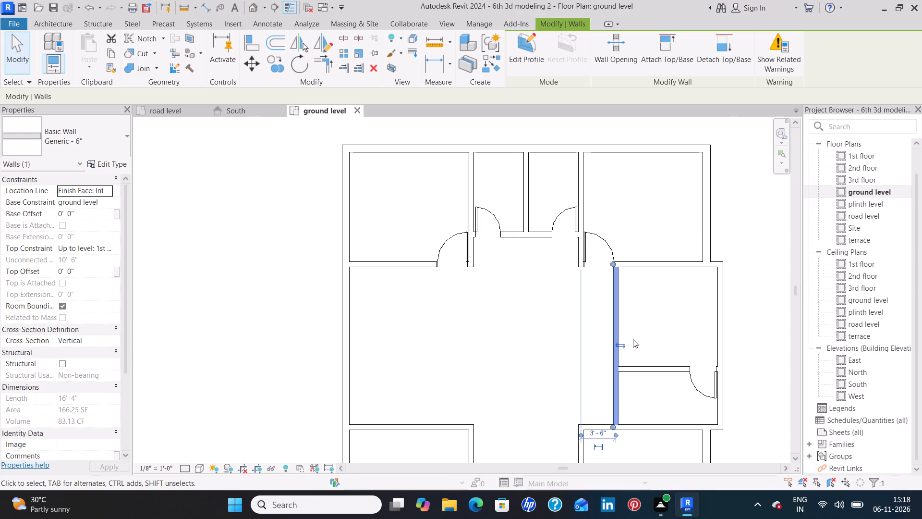
{"action": "key", "text": "Right"}
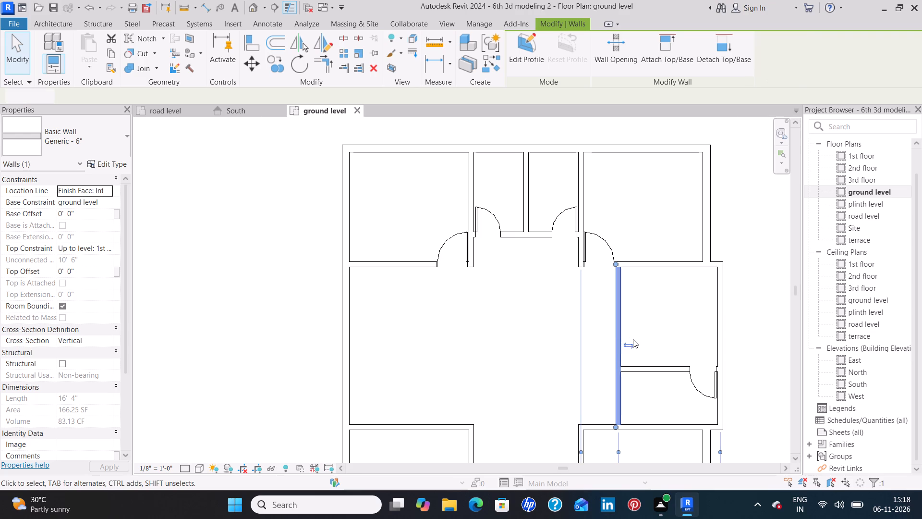
{"action": "left_click", "coordinate": [532, 346]}
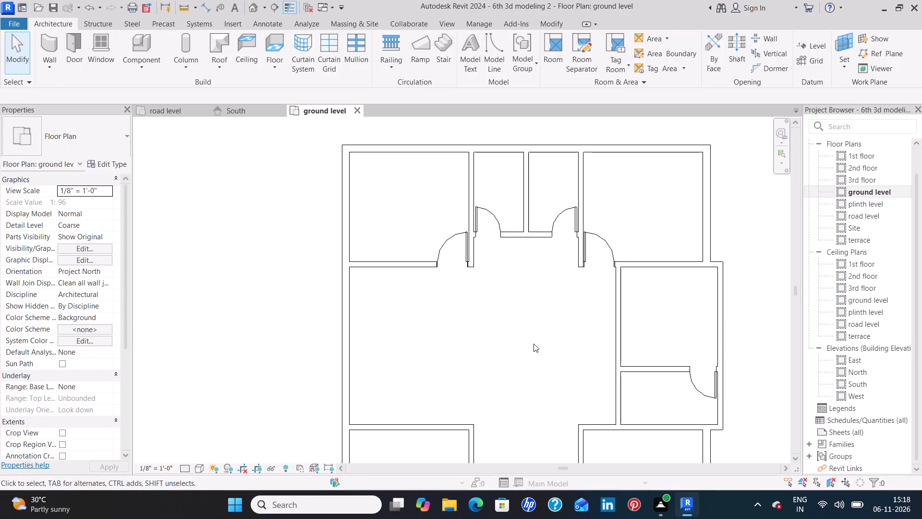
Nudge the outer east wall of the two east-side rooms outward to about 10'-6" from their west wall.
{"action": "left_click", "coordinate": [620, 315]}
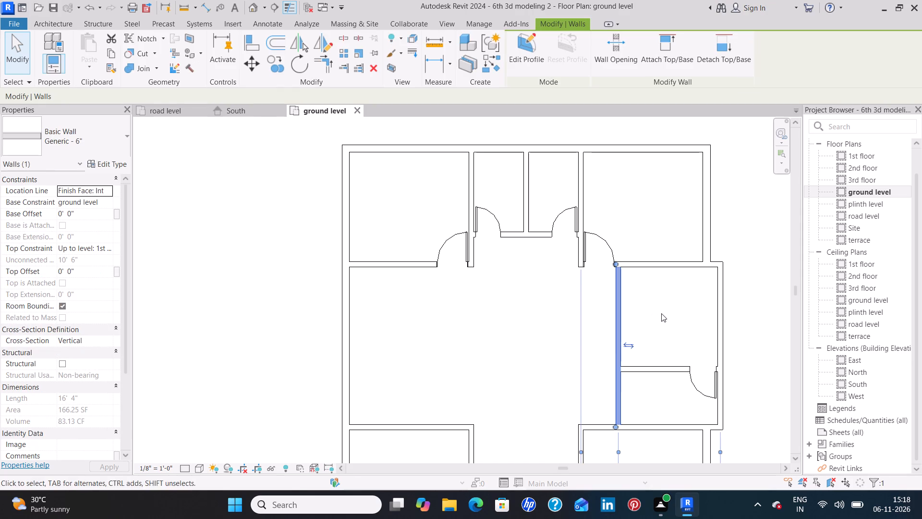
{"action": "middle_click_drag", "start_coordinate": [664, 311], "coordinate": [660, 257]}
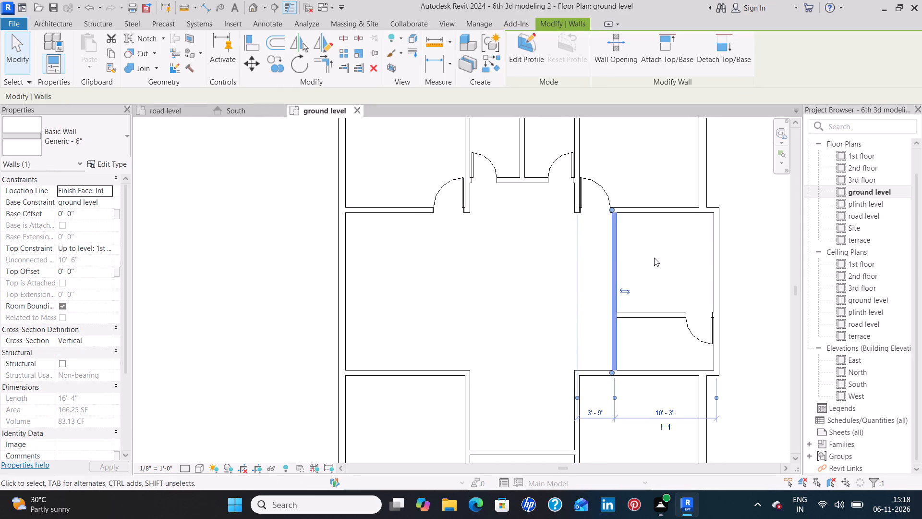
{"action": "left_click", "coordinate": [714, 264]}
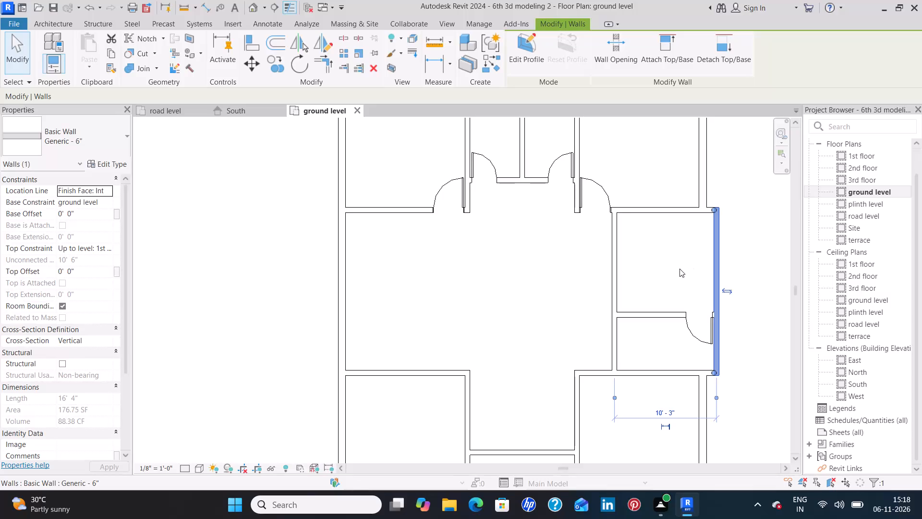
{"action": "key", "text": "Right"}
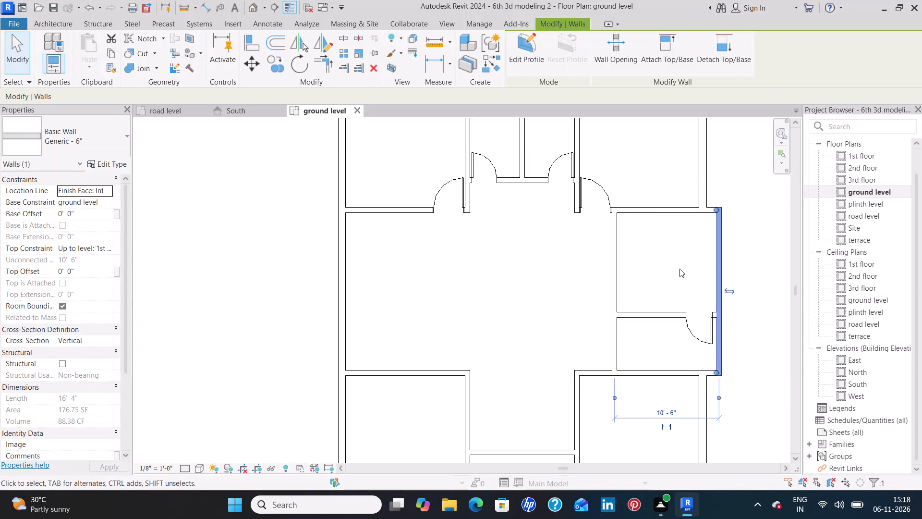
{"action": "left_click", "coordinate": [531, 272]}
Nudge the 32" x 84" flush door between the two east-side rooms east, to about 1'-10" from the outer wall.
{"action": "scroll", "coordinate": [548, 272], "scroll_direction": "down", "scroll_amount": 3}
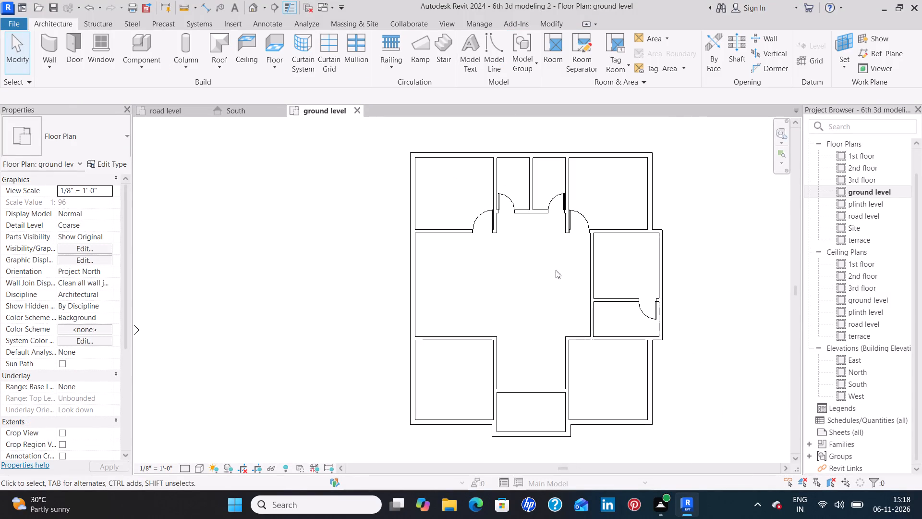
{"action": "middle_click_drag", "start_coordinate": [576, 267], "coordinate": [476, 305]}
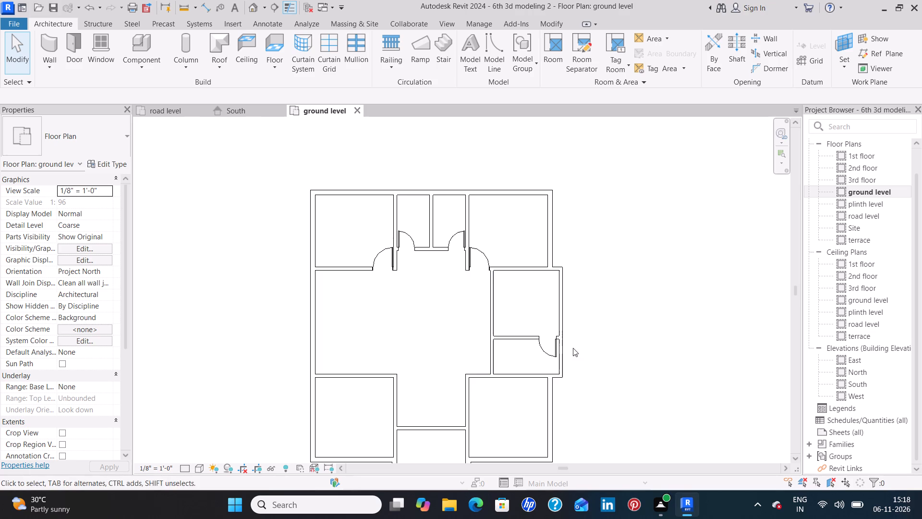
{"action": "scroll", "coordinate": [552, 355], "scroll_direction": "up", "scroll_amount": 6}
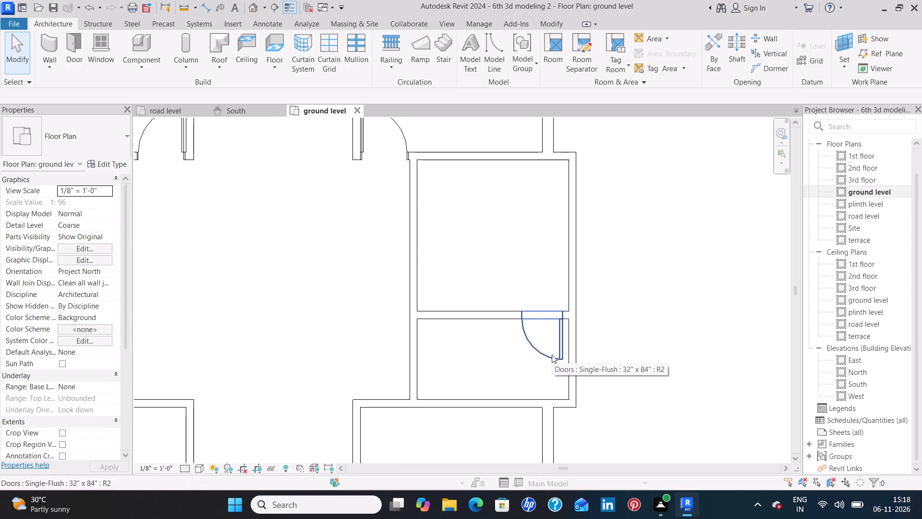
{"action": "left_click", "coordinate": [552, 355]}
{"action": "key", "text": "Right"}
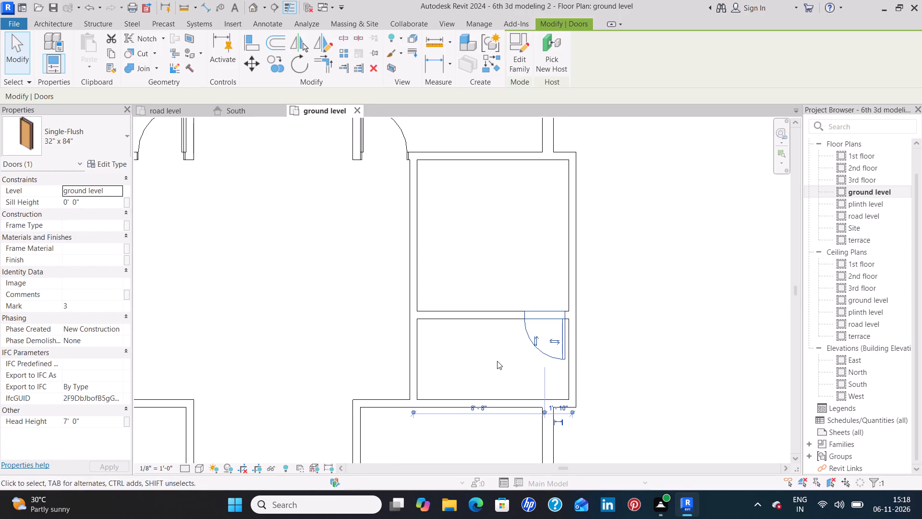
{"action": "left_click", "coordinate": [272, 257]}
Place a matching 36" x 84" panel door in the southwest room's north wall, swinging inward, about 1'-11" from its east wall.
{"action": "scroll", "coordinate": [272, 257], "scroll_direction": "down", "scroll_amount": 3}
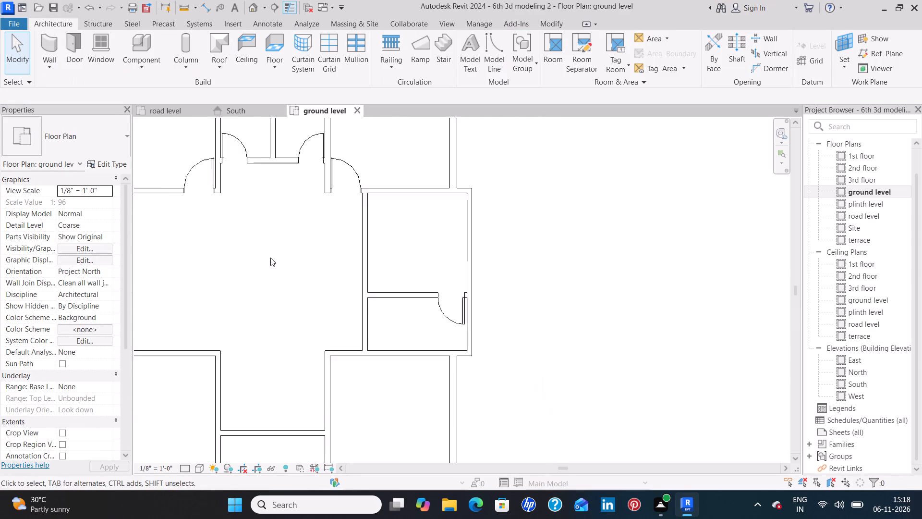
{"action": "scroll", "coordinate": [270, 258], "scroll_direction": "down", "scroll_amount": 1}
{"action": "scroll", "coordinate": [230, 272], "scroll_direction": "down", "scroll_amount": 2}
{"action": "middle_click_drag", "start_coordinate": [195, 284], "coordinate": [272, 277]}
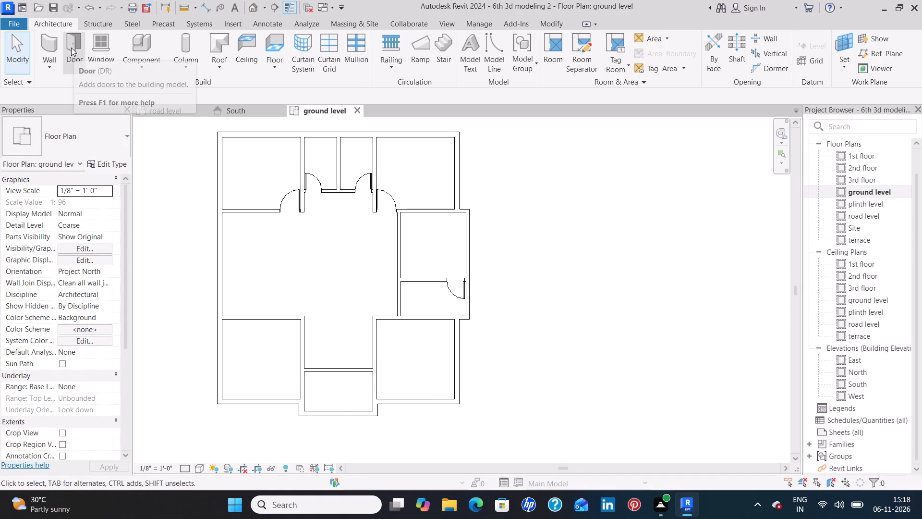
{"action": "left_click", "coordinate": [278, 198]}
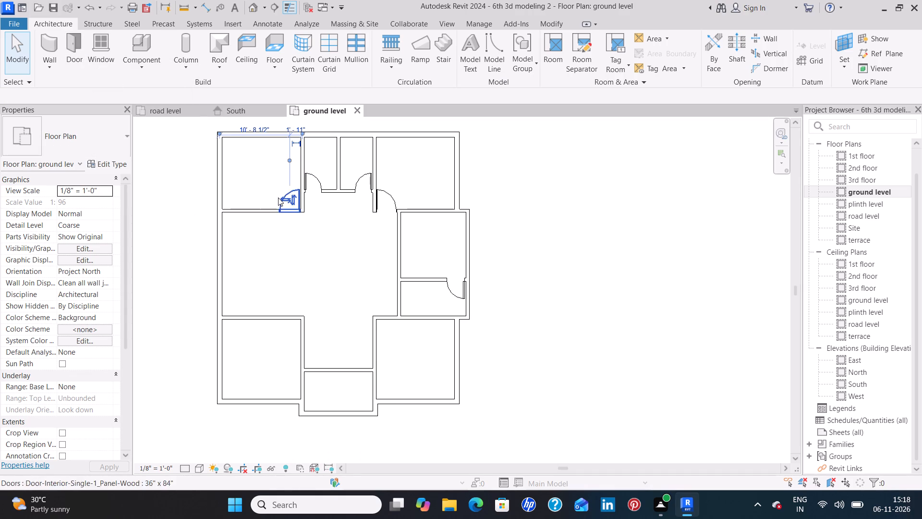
{"action": "type", "text": "cs"}
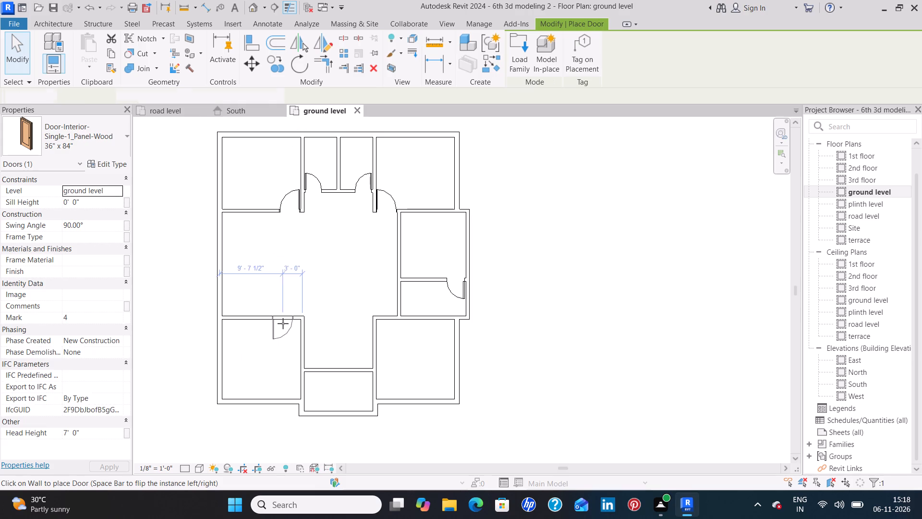
{"action": "scroll", "coordinate": [288, 324], "scroll_direction": "up", "scroll_amount": 8}
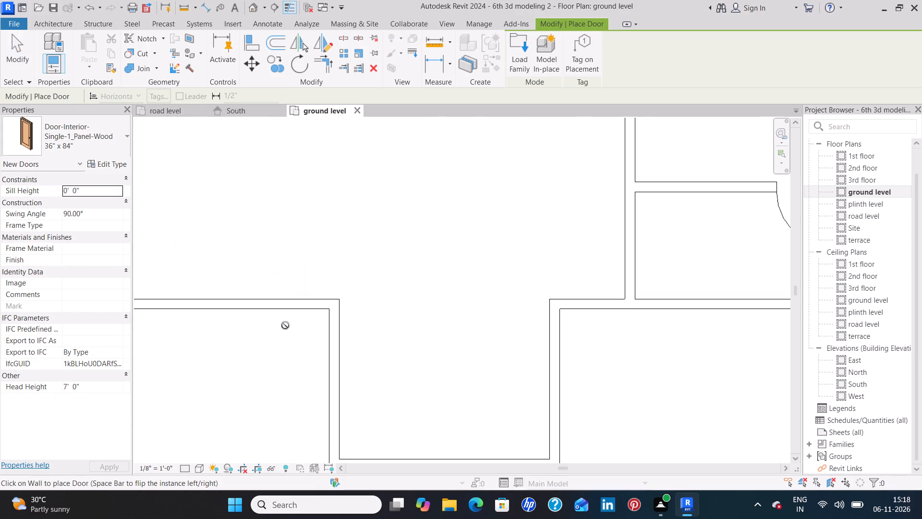
{"action": "key", "text": "space"}
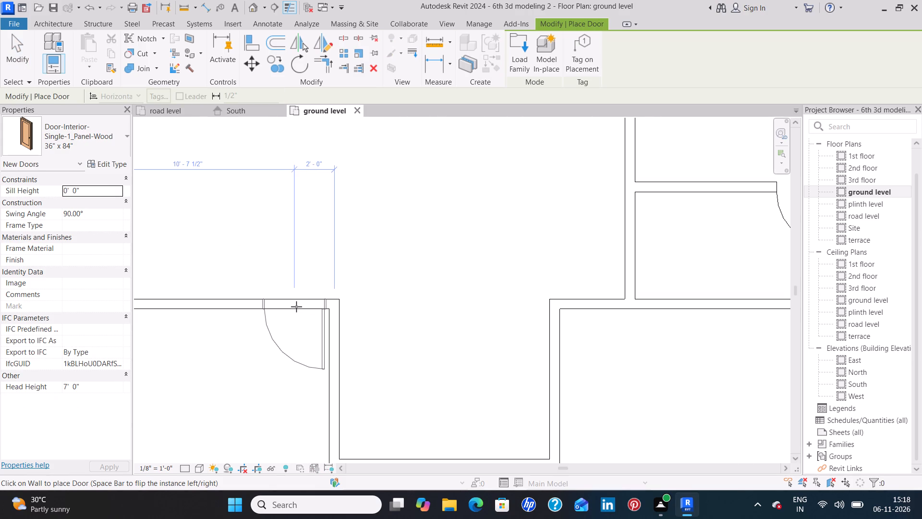
{"action": "scroll", "coordinate": [297, 307], "scroll_direction": "up", "scroll_amount": 3}
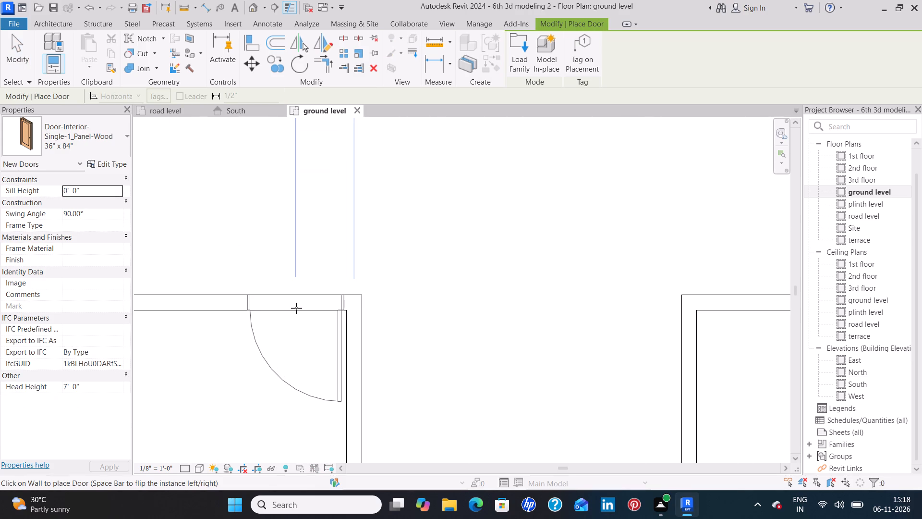
{"action": "left_click", "coordinate": [296, 308]}
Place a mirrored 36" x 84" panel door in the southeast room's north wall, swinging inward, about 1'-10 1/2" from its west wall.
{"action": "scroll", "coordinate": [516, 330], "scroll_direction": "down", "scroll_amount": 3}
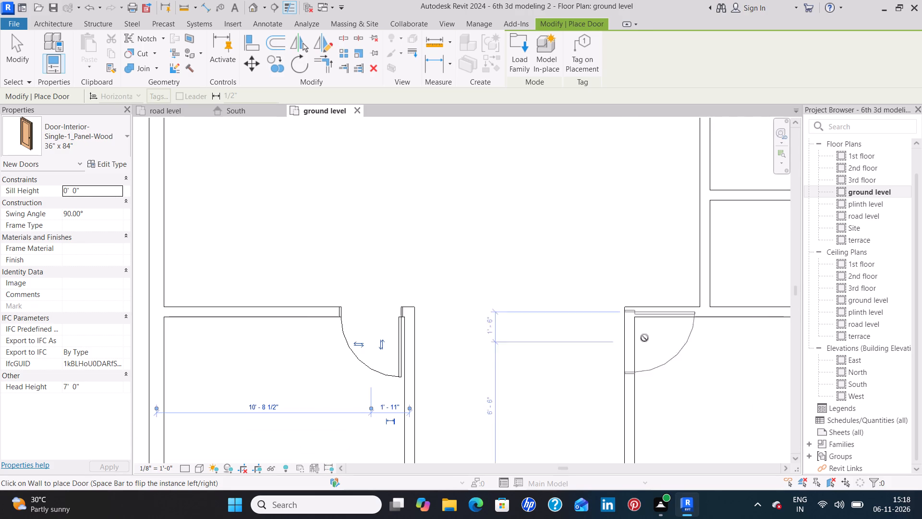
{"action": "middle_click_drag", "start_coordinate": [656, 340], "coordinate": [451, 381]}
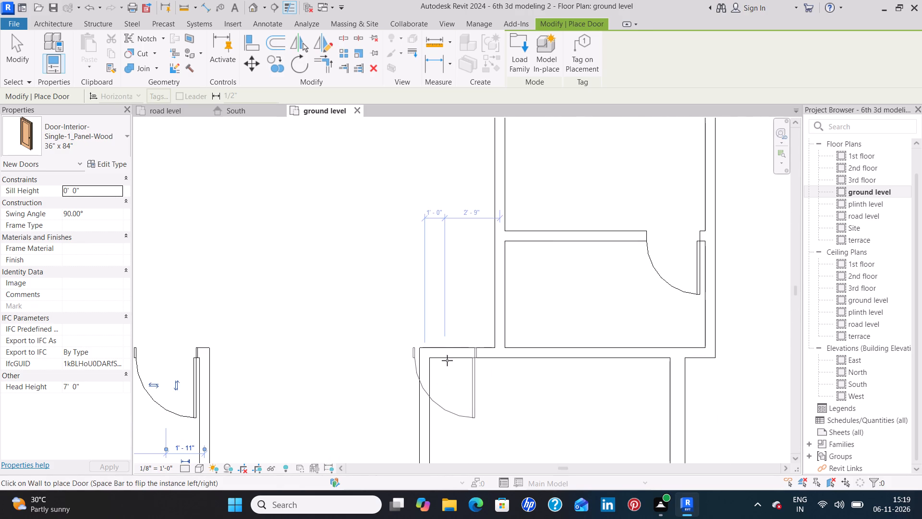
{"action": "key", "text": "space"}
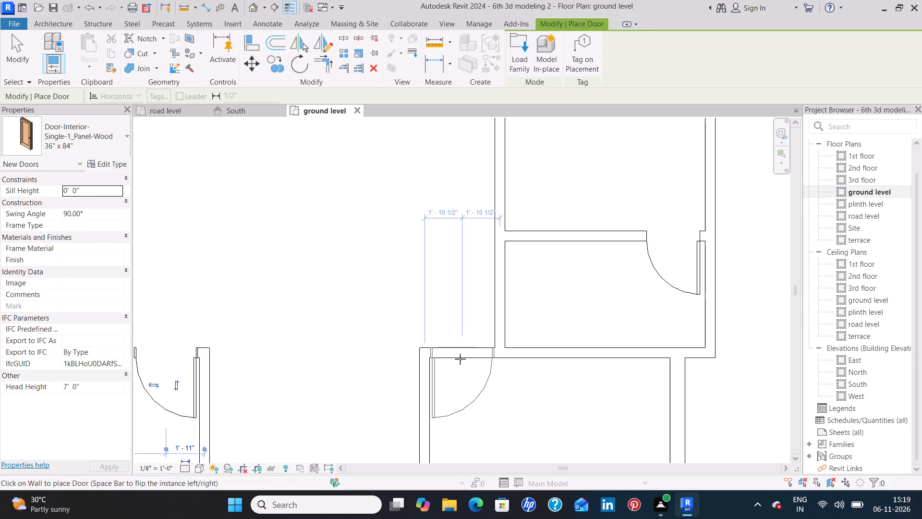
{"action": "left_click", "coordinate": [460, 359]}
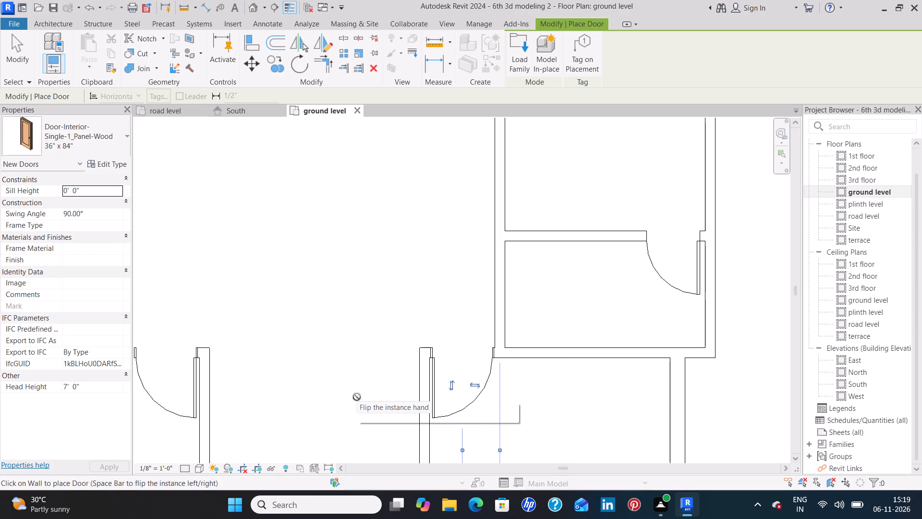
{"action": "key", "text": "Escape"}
Check the reference 4 BHK floor plan for the door positions around the foyer and the two south bedrooms.
{"action": "scroll", "coordinate": [362, 391], "scroll_direction": "down", "scroll_amount": 8}
{"action": "middle_click_drag", "start_coordinate": [351, 392], "coordinate": [364, 358]}
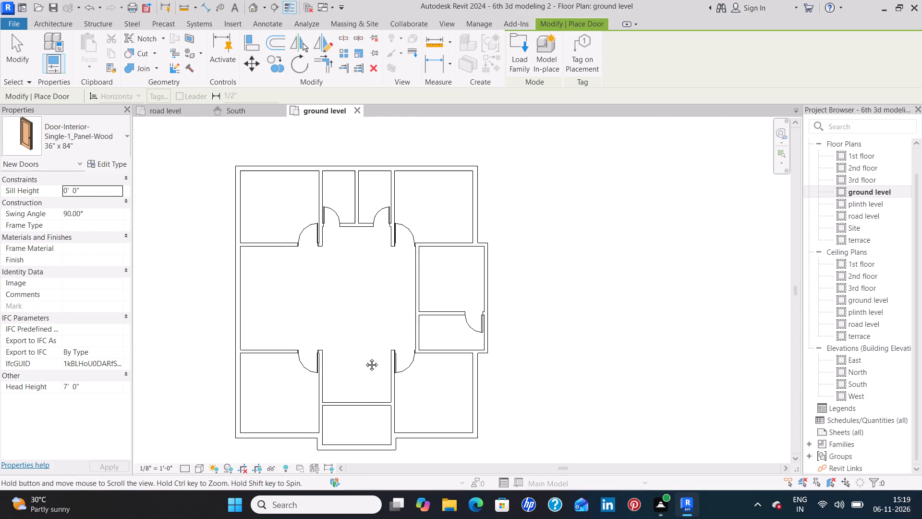
{"action": "middle_click_drag", "start_coordinate": [364, 358], "coordinate": [365, 352]}
{"action": "scroll", "coordinate": [127, 290], "scroll_direction": "down", "scroll_amount": 4}
{"action": "scroll", "coordinate": [170, 294], "scroll_direction": "down", "scroll_amount": 5}
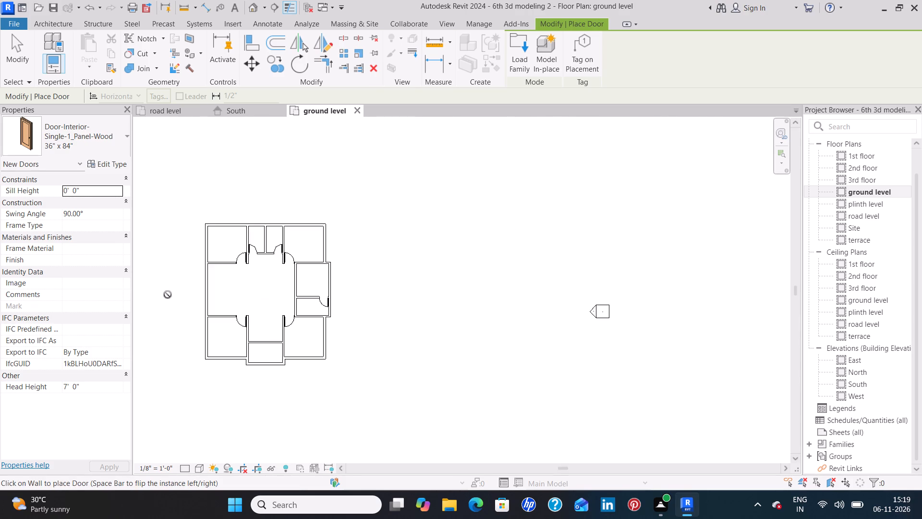
{"action": "middle_click_drag", "start_coordinate": [164, 295], "coordinate": [411, 296]}
{"action": "scroll", "coordinate": [392, 307], "scroll_direction": "down", "scroll_amount": 3}
{"action": "middle_click_drag", "start_coordinate": [318, 289], "coordinate": [404, 267]}
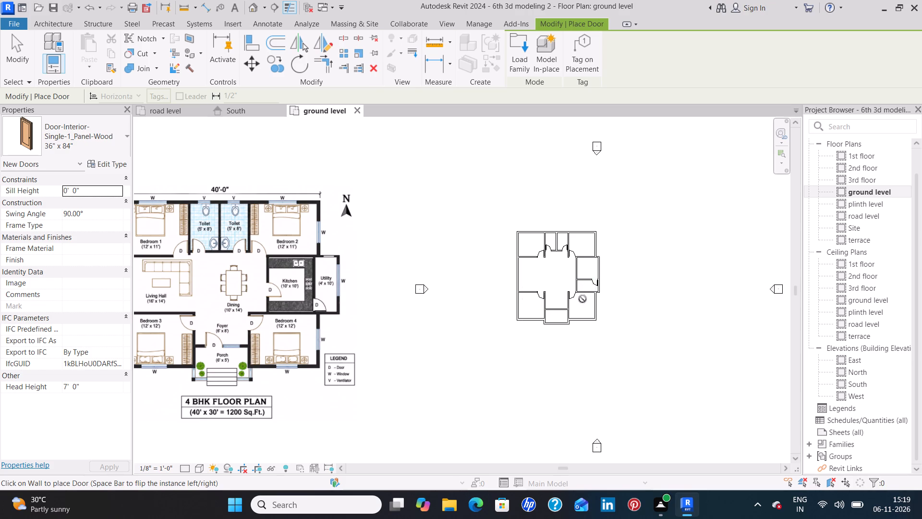
Place a 36" x 84" panel door in the southwest room's east wall, swinging inward, about 1'-11" from its north wall.
{"action": "scroll", "coordinate": [572, 301], "scroll_direction": "up", "scroll_amount": 16}
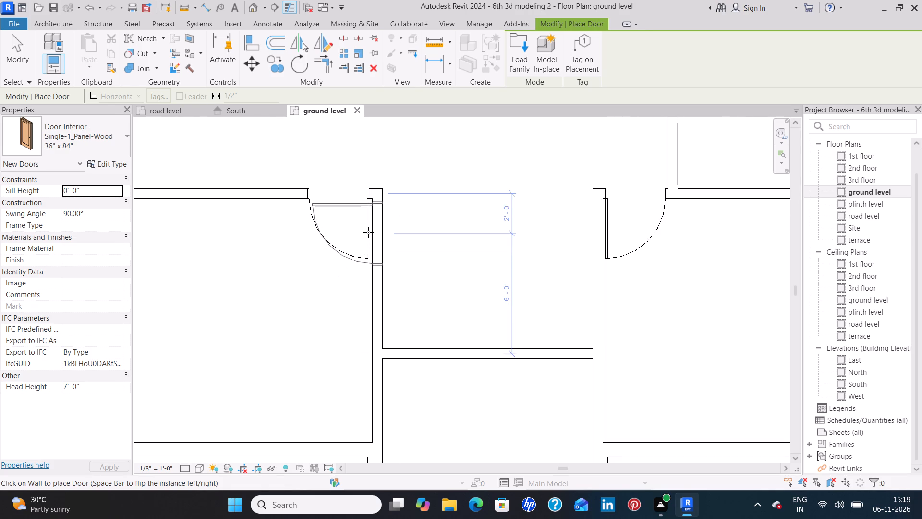
{"action": "scroll", "coordinate": [368, 232], "scroll_direction": "up", "scroll_amount": 3}
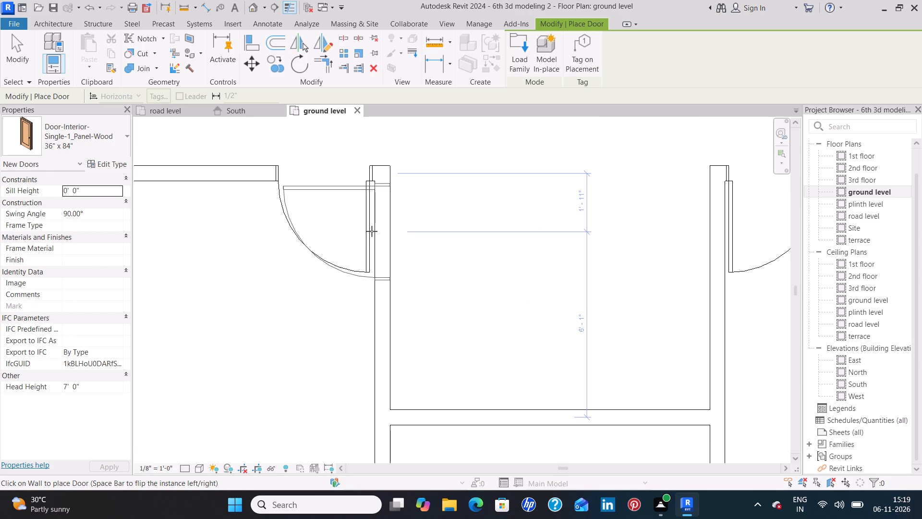
{"action": "left_click", "coordinate": [372, 231]}
Place a 36" x 84" panel door in the southeast room's west wall, swinging inward and hinged north, about 1'-10" from its north wall.
{"action": "scroll", "coordinate": [507, 259], "scroll_direction": "down", "scroll_amount": 4}
{"action": "middle_click_drag", "start_coordinate": [544, 261], "coordinate": [541, 263]}
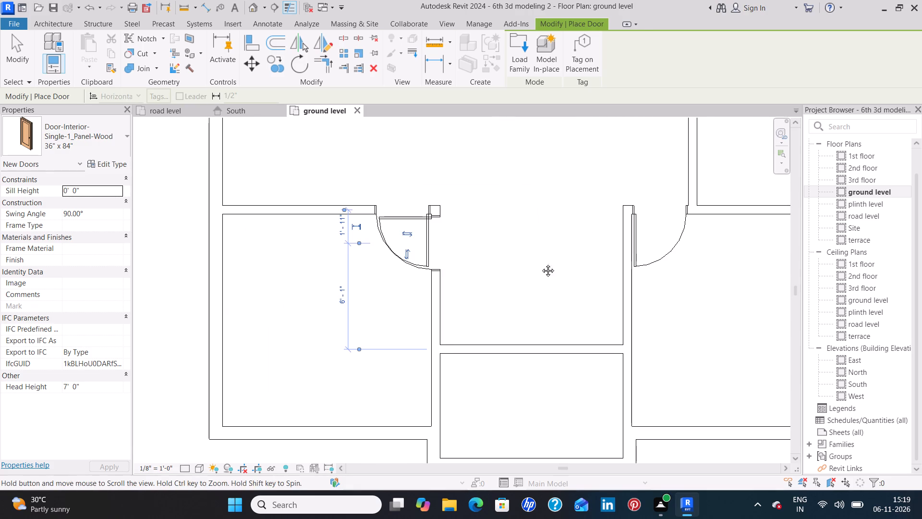
{"action": "middle_click_drag", "start_coordinate": [541, 263], "coordinate": [373, 317]}
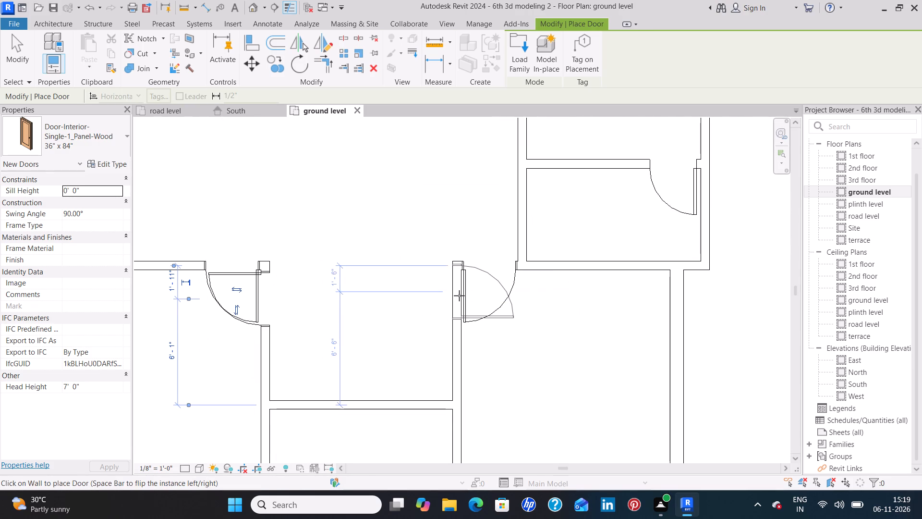
{"action": "scroll", "coordinate": [460, 297], "scroll_direction": "up", "scroll_amount": 7}
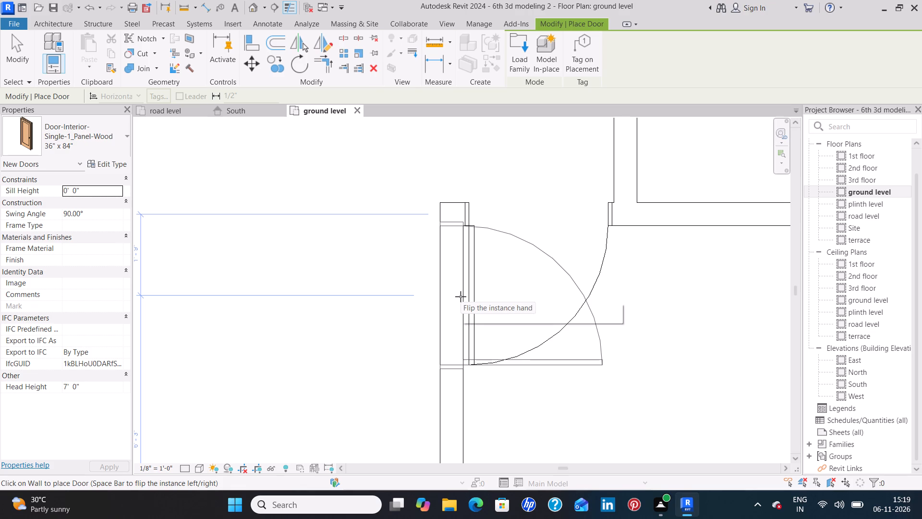
{"action": "scroll", "coordinate": [360, 325], "scroll_direction": "down", "scroll_amount": 9}
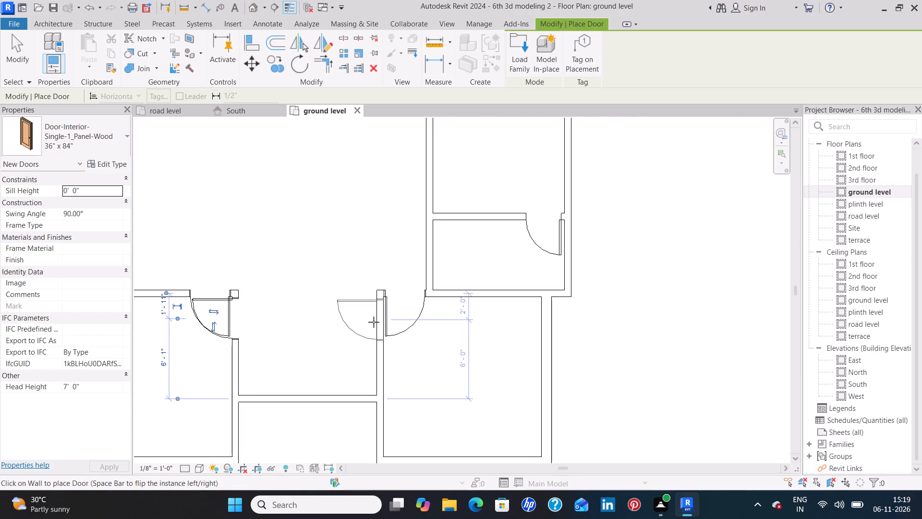
{"action": "scroll", "coordinate": [376, 321], "scroll_direction": "up", "scroll_amount": 8}
{"action": "key", "text": "space"}
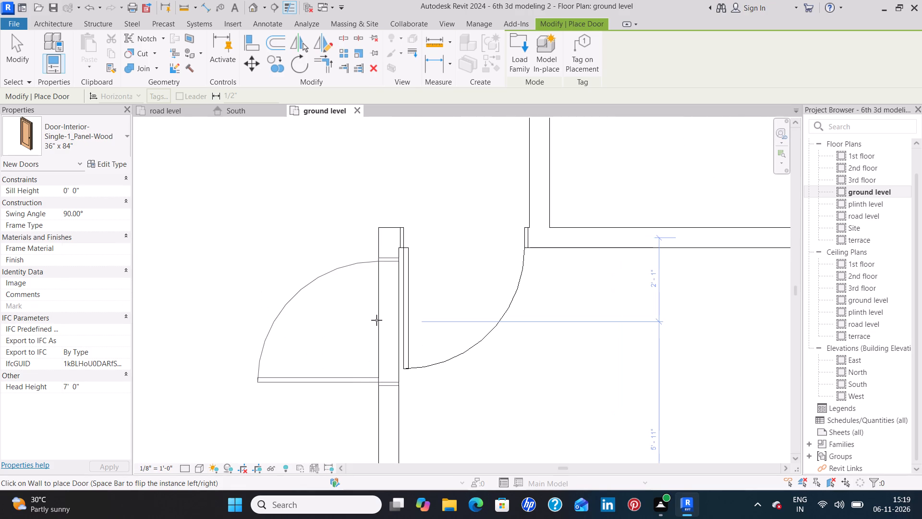
{"action": "key", "text": "space"}
{"action": "key", "text": "space"}
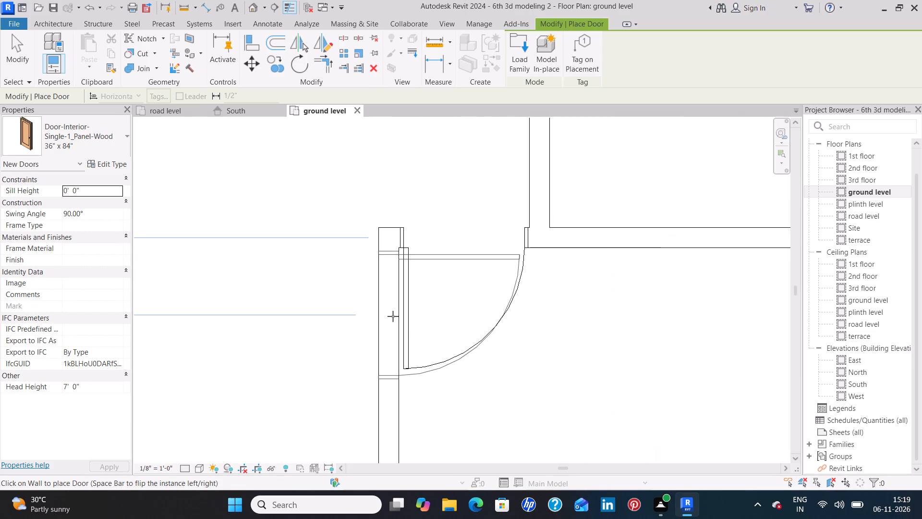
{"action": "scroll", "coordinate": [393, 316], "scroll_direction": "up", "scroll_amount": 4}
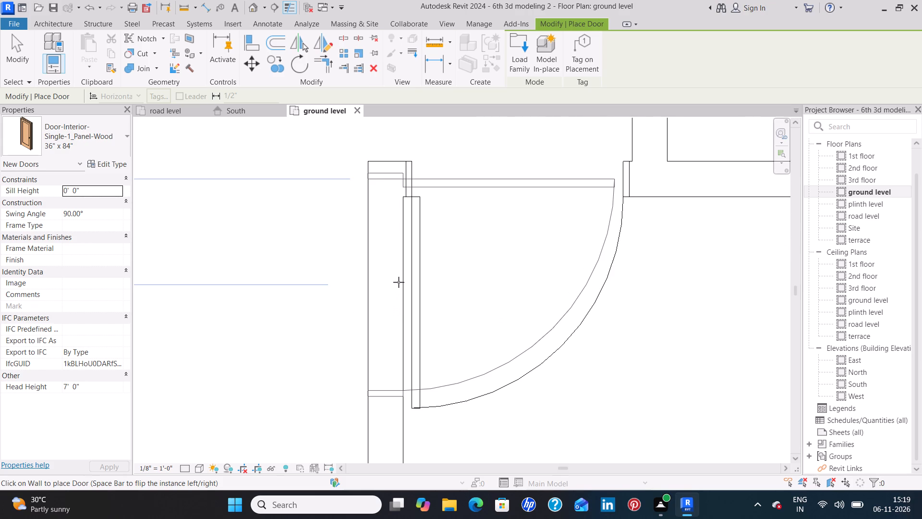
{"action": "left_click", "coordinate": [400, 309]}
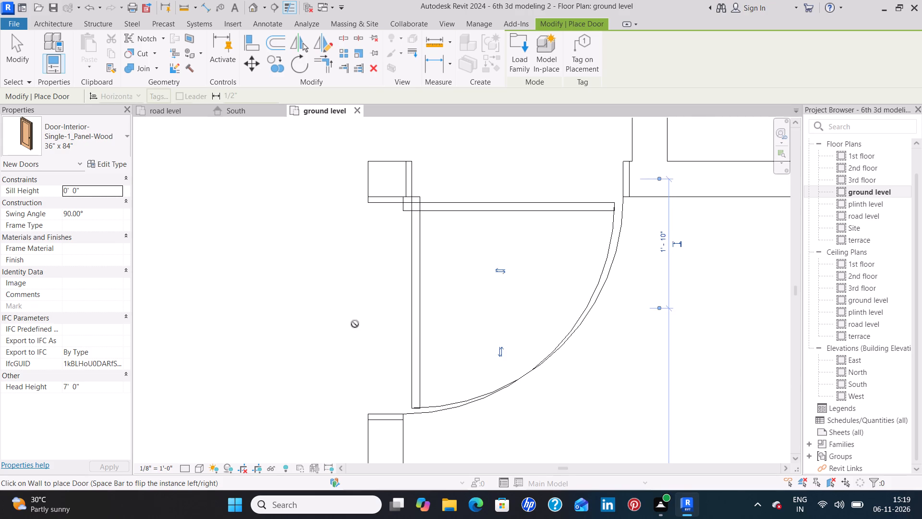
{"action": "key", "text": "Escape"}
{"action": "key", "text": "Escape"}
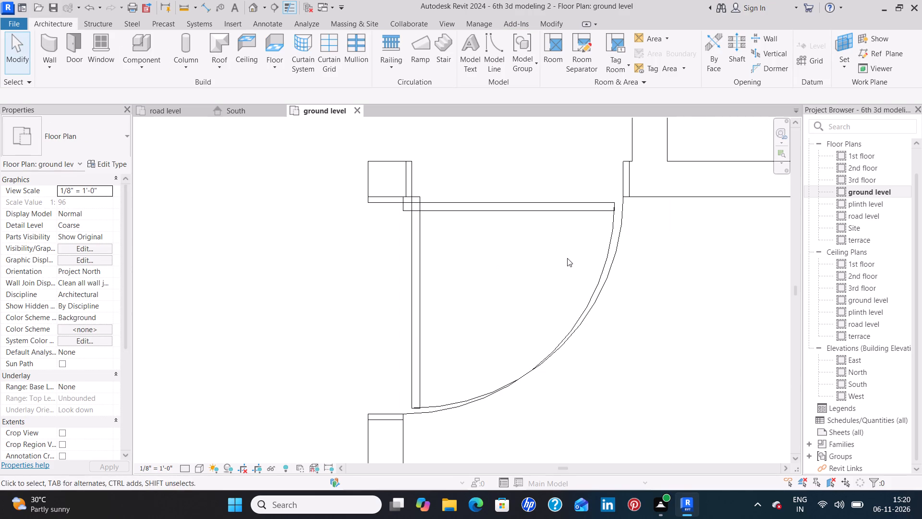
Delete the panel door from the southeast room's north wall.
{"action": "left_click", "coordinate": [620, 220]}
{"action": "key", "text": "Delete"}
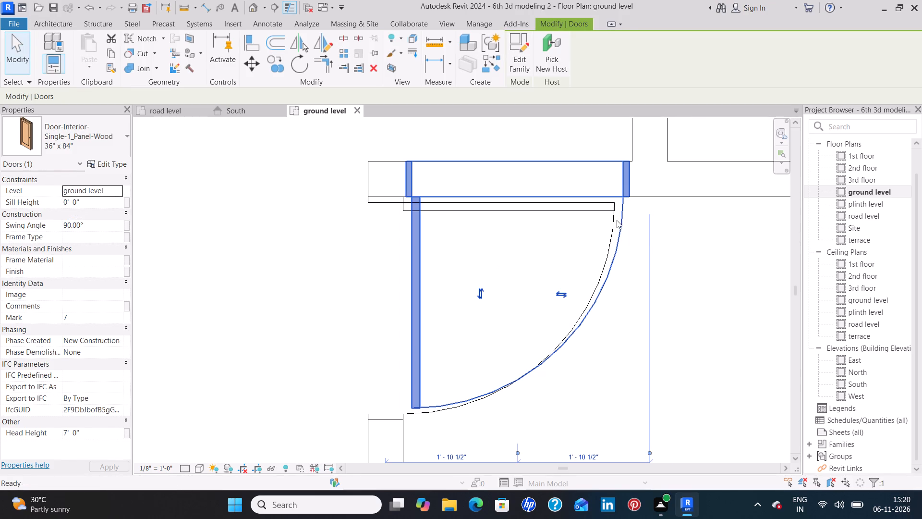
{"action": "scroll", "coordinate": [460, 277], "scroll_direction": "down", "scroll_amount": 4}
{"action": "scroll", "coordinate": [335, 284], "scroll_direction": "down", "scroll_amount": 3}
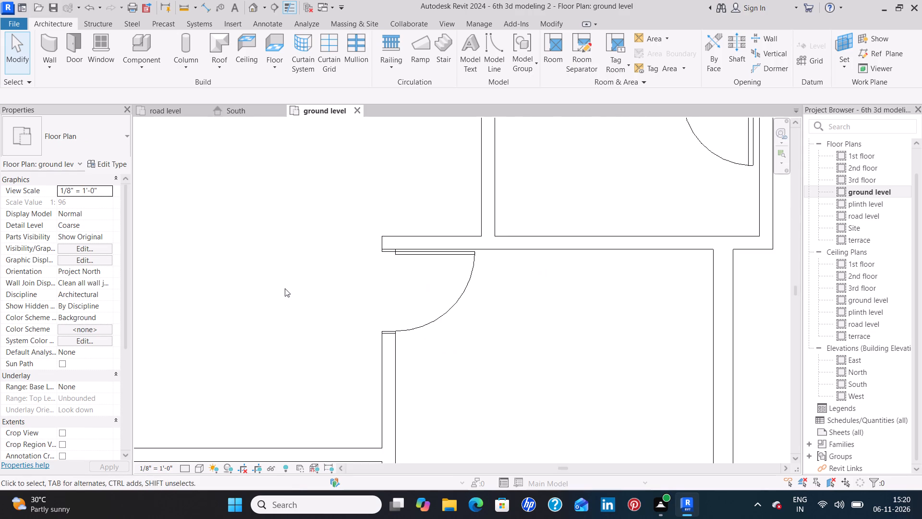
Delete the panel door from the southwest room's north wall.
{"action": "middle_click_drag", "start_coordinate": [285, 288], "coordinate": [555, 261]}
{"action": "scroll", "coordinate": [554, 263], "scroll_direction": "down", "scroll_amount": 2}
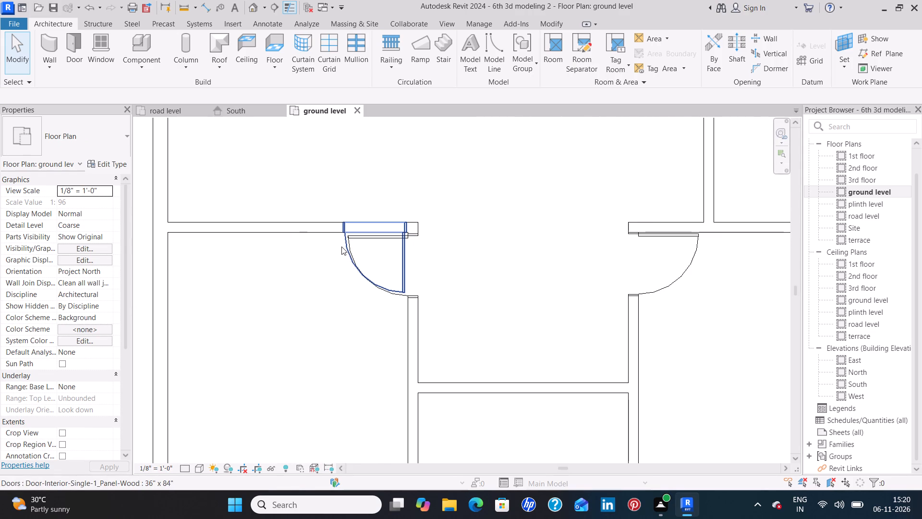
{"action": "left_click", "coordinate": [341, 247]}
{"action": "key", "text": "Delete"}
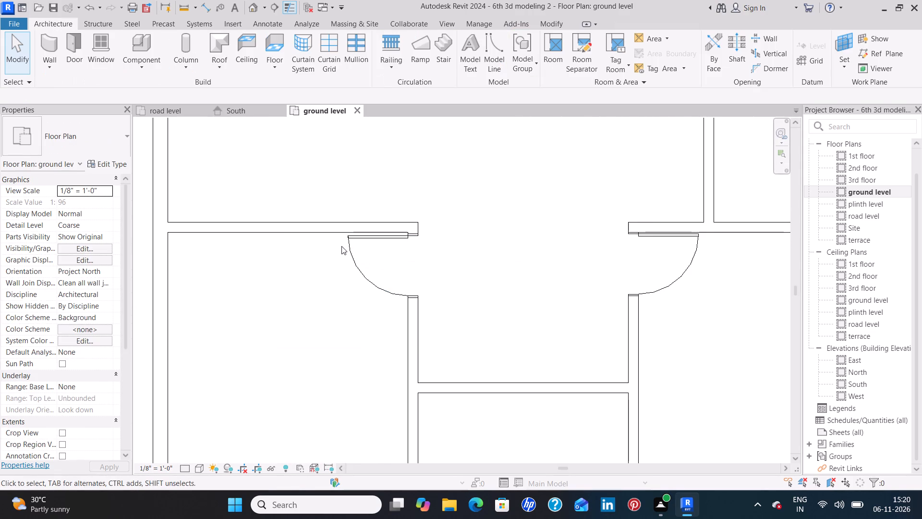
Load the residential door family Aluprof_MB-79N-SI_PanelDoor_AD24-DblSidelight_Sgl_Out-Open_R-00819 for placing doors.
{"action": "scroll", "coordinate": [341, 246], "scroll_direction": "down", "scroll_amount": 7}
{"action": "scroll", "coordinate": [427, 240], "scroll_direction": "down", "scroll_amount": 1}
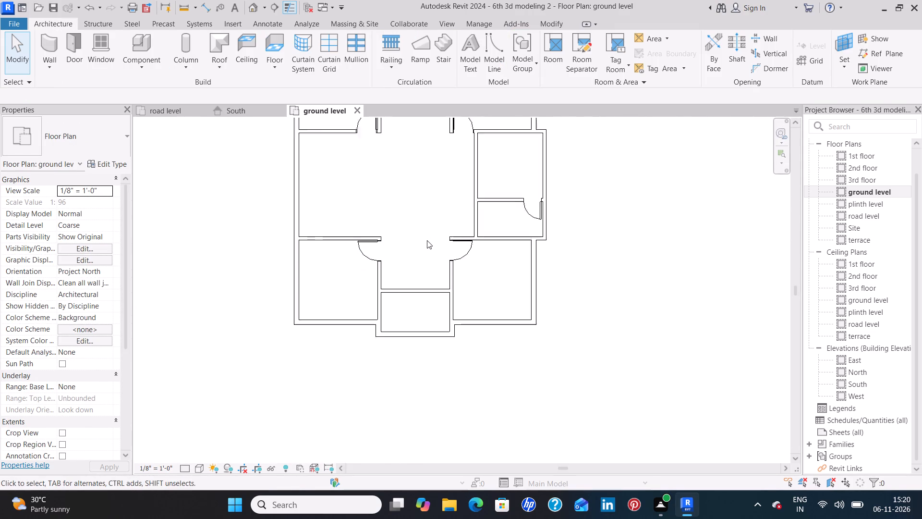
{"action": "scroll", "coordinate": [427, 240], "scroll_direction": "down", "scroll_amount": 2}
{"action": "middle_click_drag", "start_coordinate": [423, 228], "coordinate": [412, 276]}
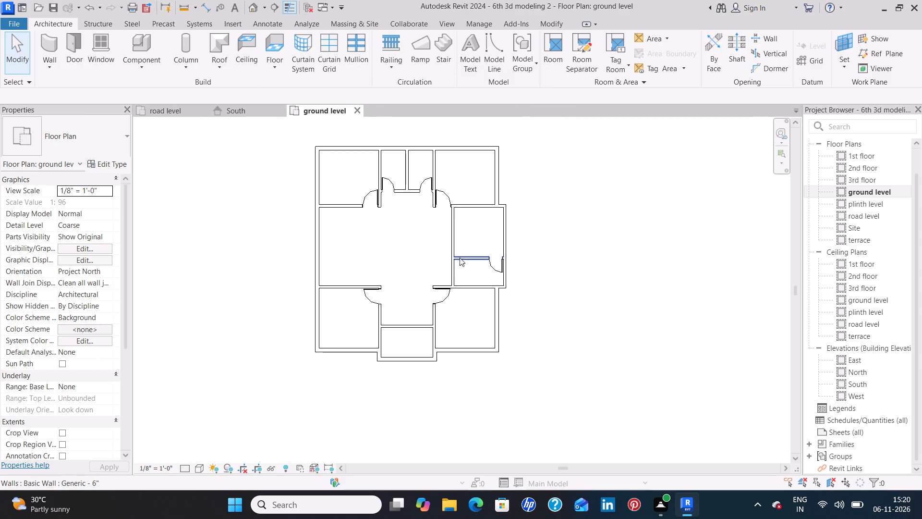
{"action": "left_click", "coordinate": [75, 42]}
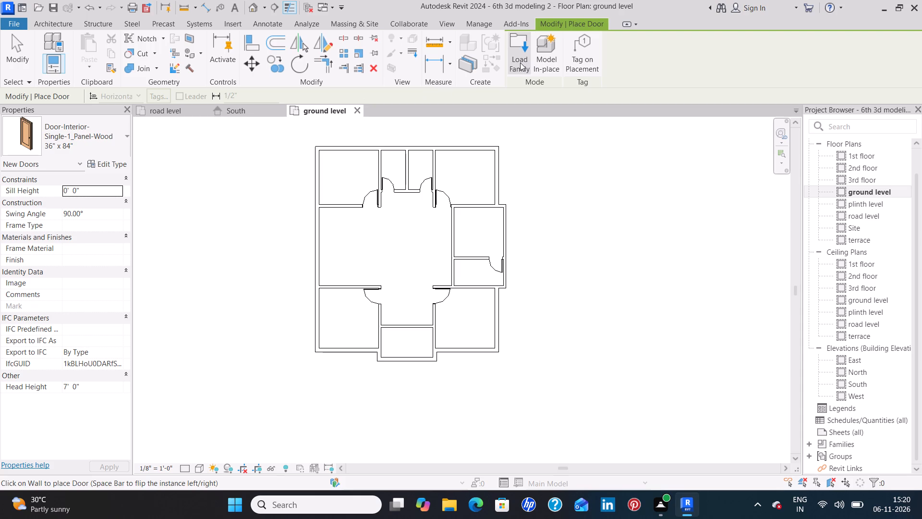
{"action": "left_click", "coordinate": [520, 62]}
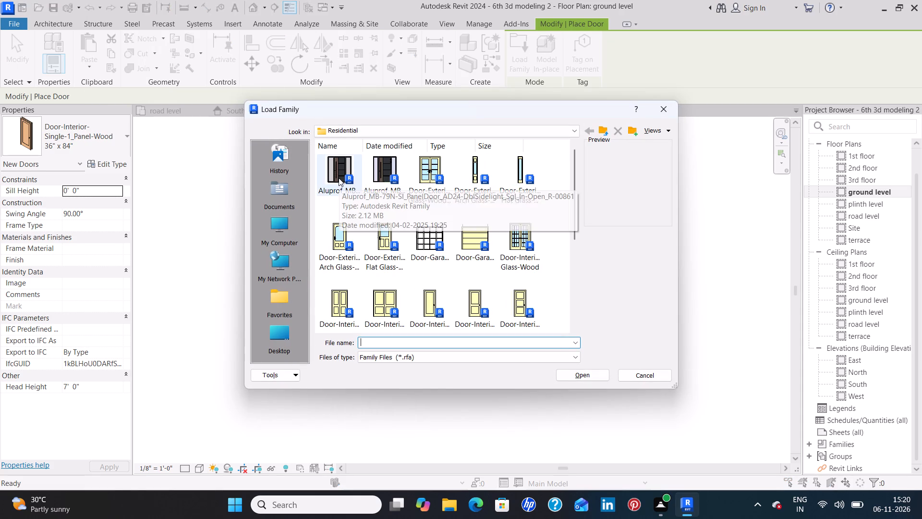
{"action": "left_click", "coordinate": [386, 176]}
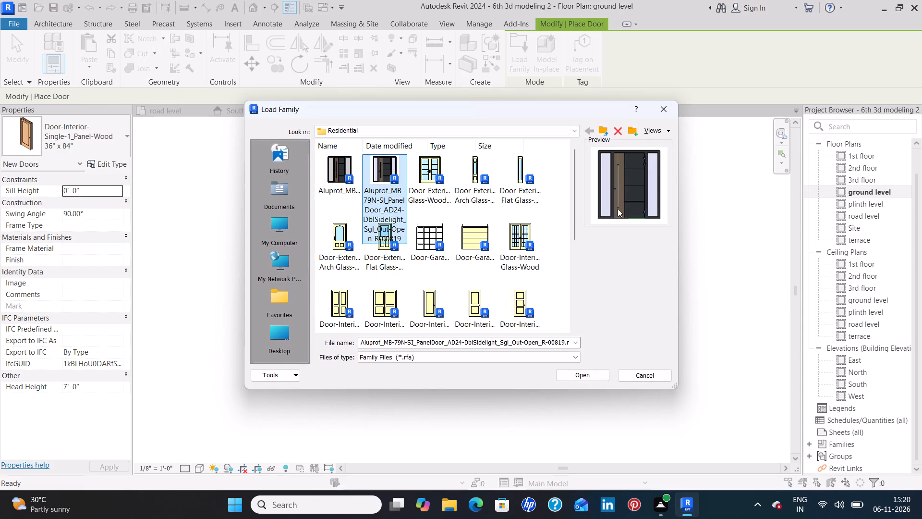
{"action": "left_click", "coordinate": [586, 374]}
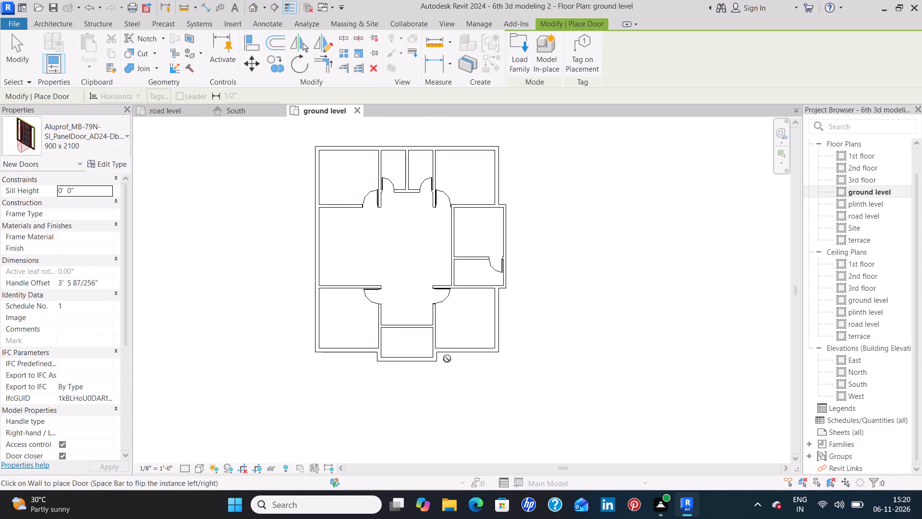
Place the 900 x 2100 sidelight door in the foyer–porch wall, swinging into the foyer and hinged west, centred about 3'-8" from the west wall.
{"action": "scroll", "coordinate": [396, 328], "scroll_direction": "up", "scroll_amount": 5}
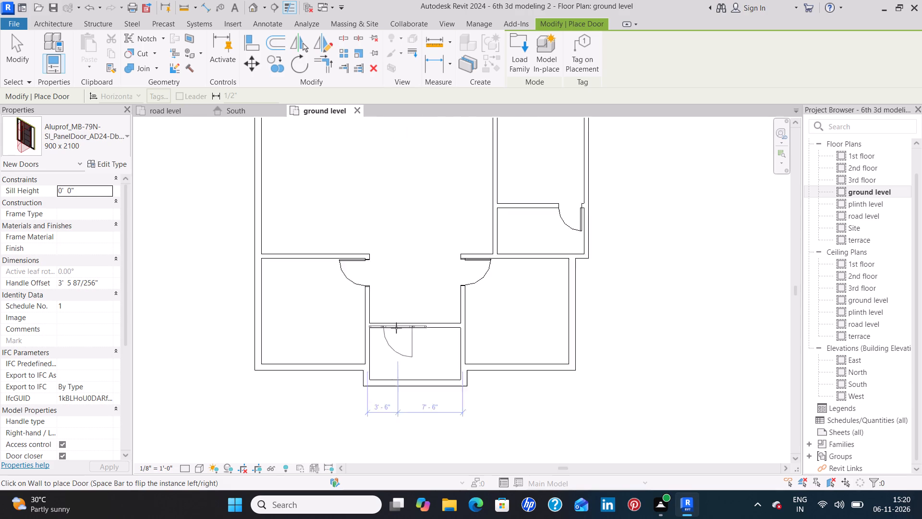
{"action": "scroll", "coordinate": [396, 328], "scroll_direction": "up", "scroll_amount": 6}
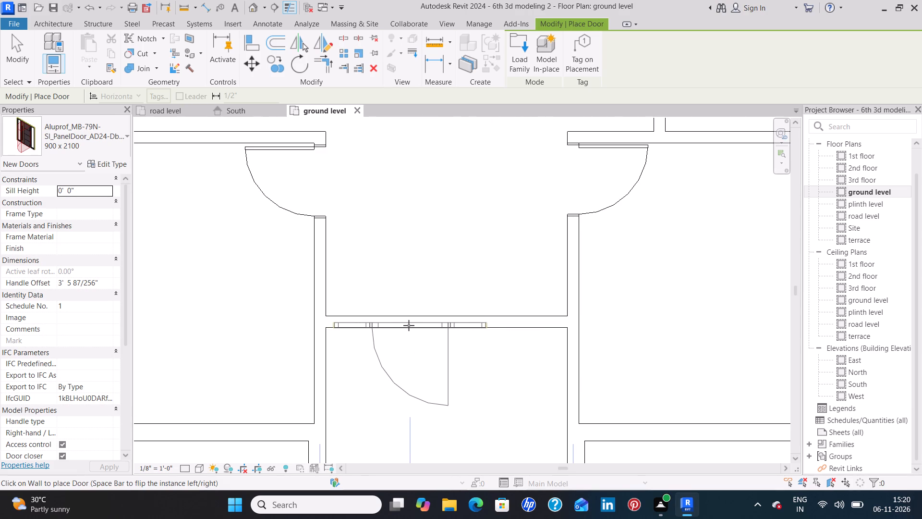
{"action": "key", "text": "space"}
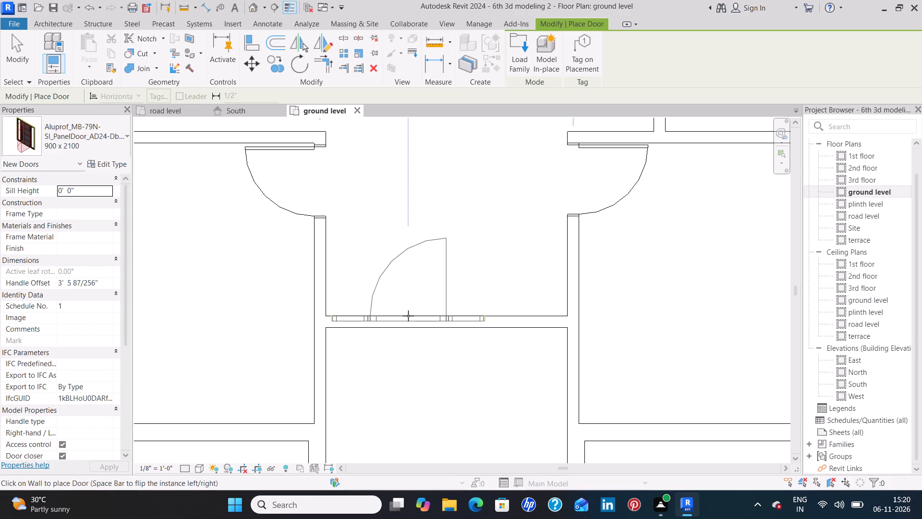
{"action": "key", "text": "space"}
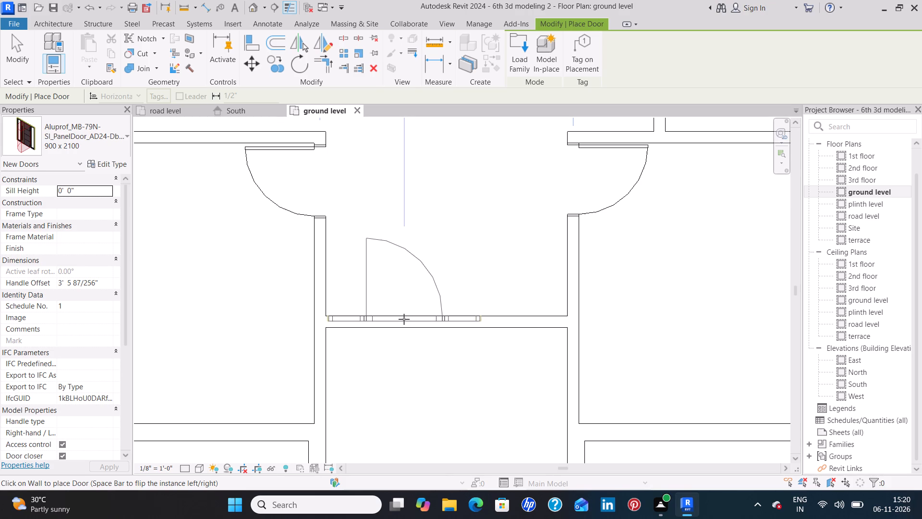
{"action": "left_click", "coordinate": [404, 319]}
{"action": "key", "text": "space"}
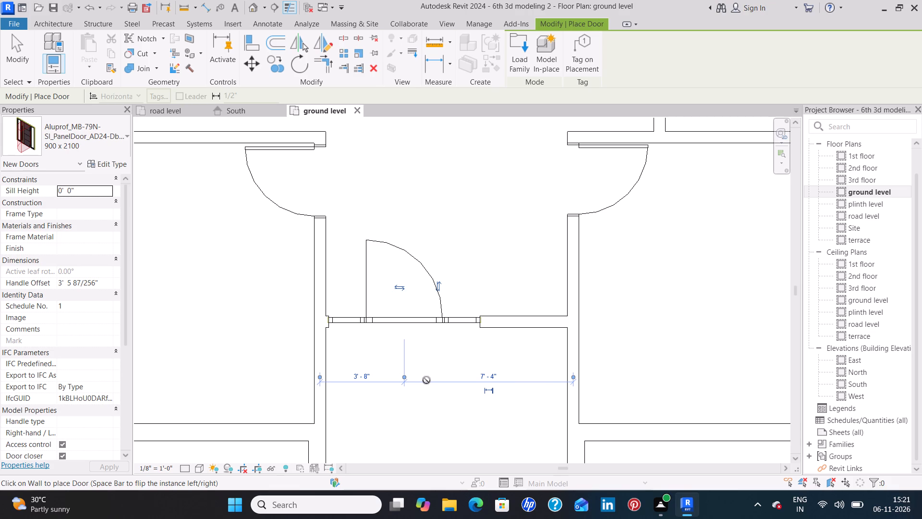
{"action": "key", "text": "space"}
{"action": "key", "text": "Escape"}
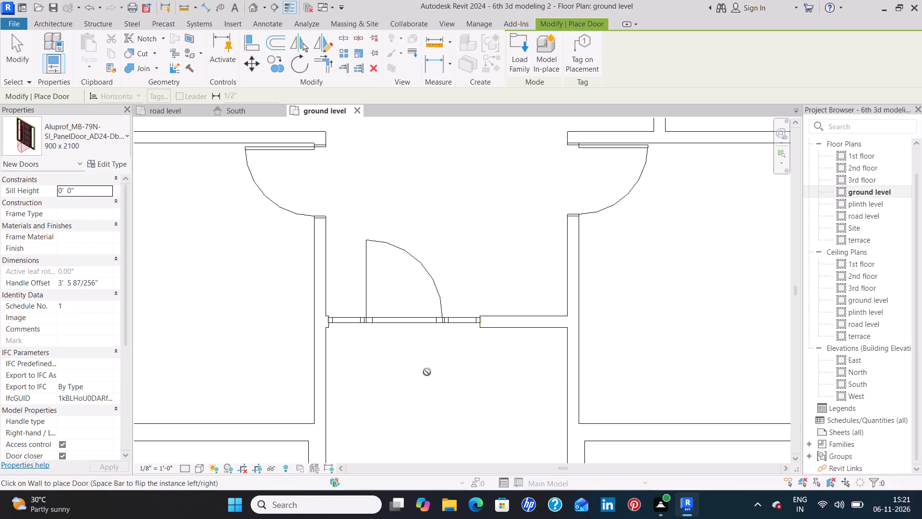
{"action": "key", "text": "Escape"}
Compare the modelled doors with the reference 4 BHK floor plan, checking the foyer entrance, kitchen and utility openings.
{"action": "scroll", "coordinate": [422, 356], "scroll_direction": "down", "scroll_amount": 8}
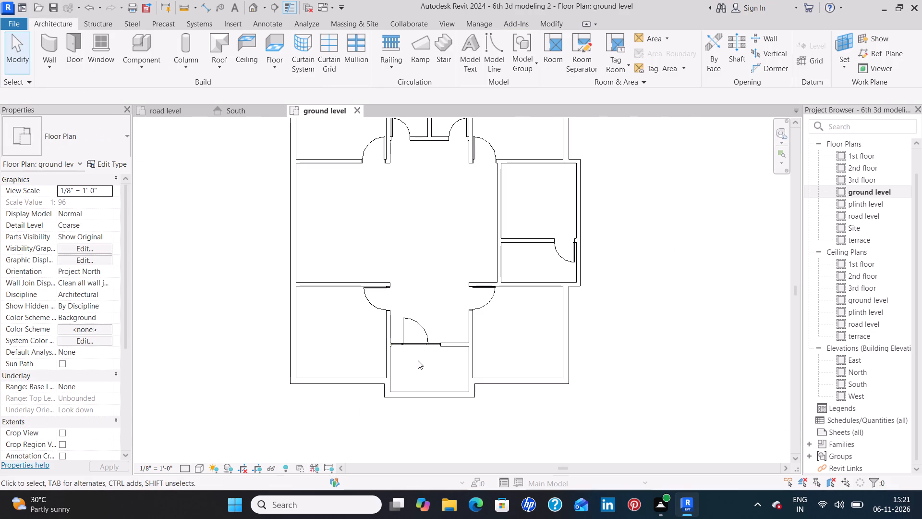
{"action": "scroll", "coordinate": [412, 367], "scroll_direction": "down", "scroll_amount": 4}
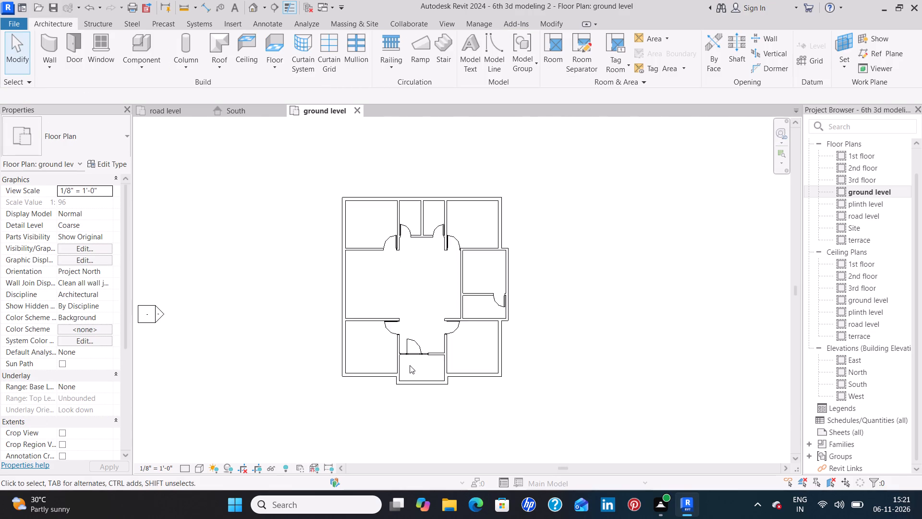
{"action": "scroll", "coordinate": [408, 365], "scroll_direction": "down", "scroll_amount": 3}
{"action": "scroll", "coordinate": [321, 347], "scroll_direction": "down", "scroll_amount": 2}
{"action": "middle_click_drag", "start_coordinate": [307, 347], "coordinate": [420, 358]}
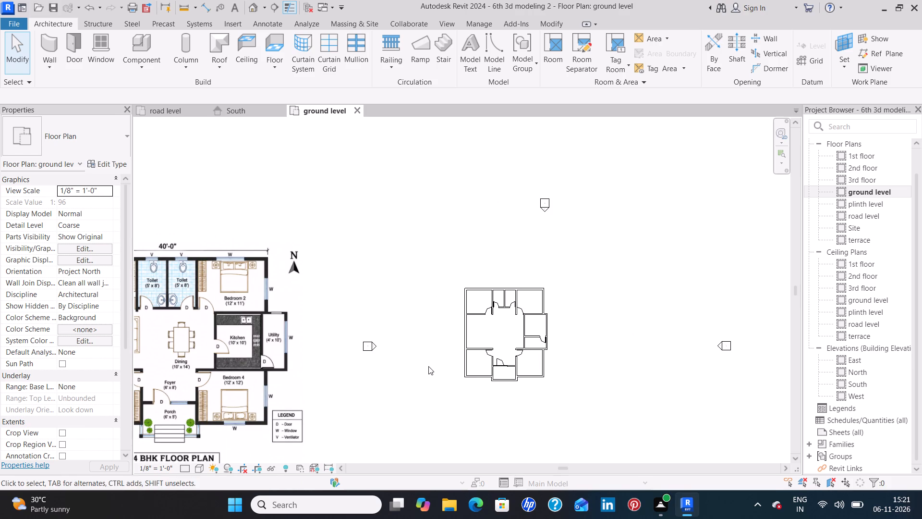
{"action": "scroll", "coordinate": [513, 377], "scroll_direction": "up", "scroll_amount": 8}
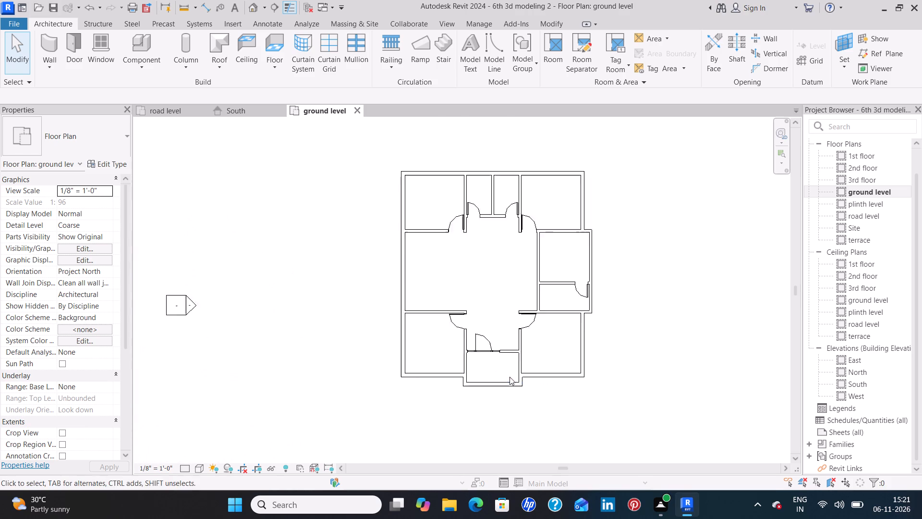
{"action": "scroll", "coordinate": [510, 377], "scroll_direction": "up", "scroll_amount": 5}
{"action": "scroll", "coordinate": [506, 378], "scroll_direction": "down", "scroll_amount": 8}
{"action": "scroll", "coordinate": [313, 346], "scroll_direction": "down", "scroll_amount": 4}
{"action": "middle_click_drag", "start_coordinate": [326, 351], "coordinate": [452, 369]}
{"action": "scroll", "coordinate": [458, 370], "scroll_direction": "down", "scroll_amount": 1}
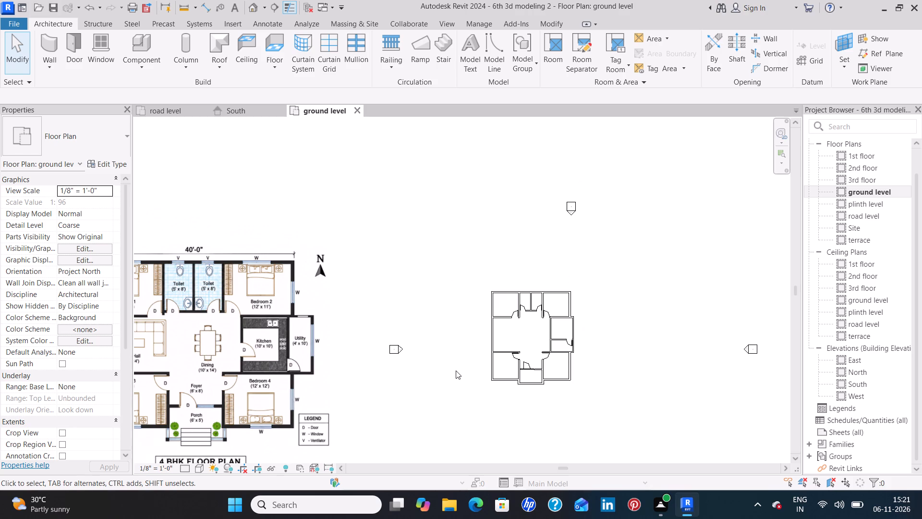
{"action": "scroll", "coordinate": [447, 375], "scroll_direction": "down", "scroll_amount": 1}
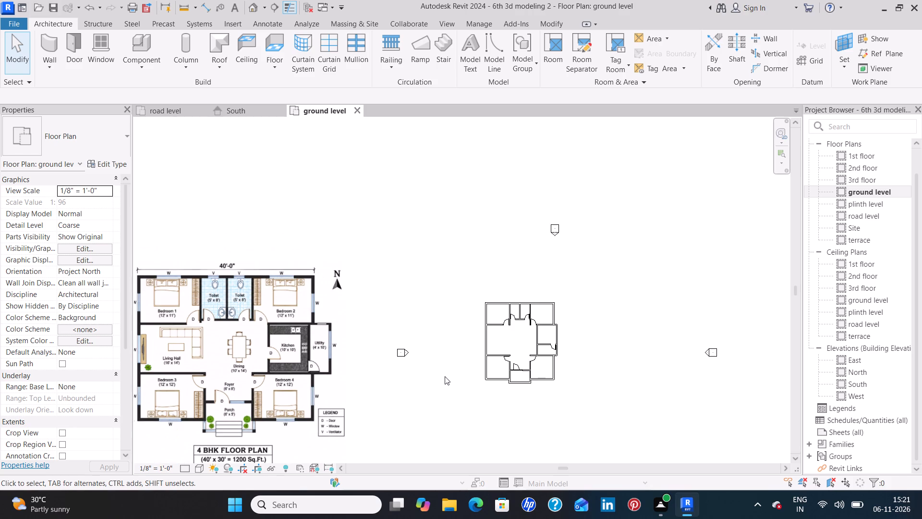
{"action": "middle_click_drag", "start_coordinate": [442, 377], "coordinate": [463, 370]}
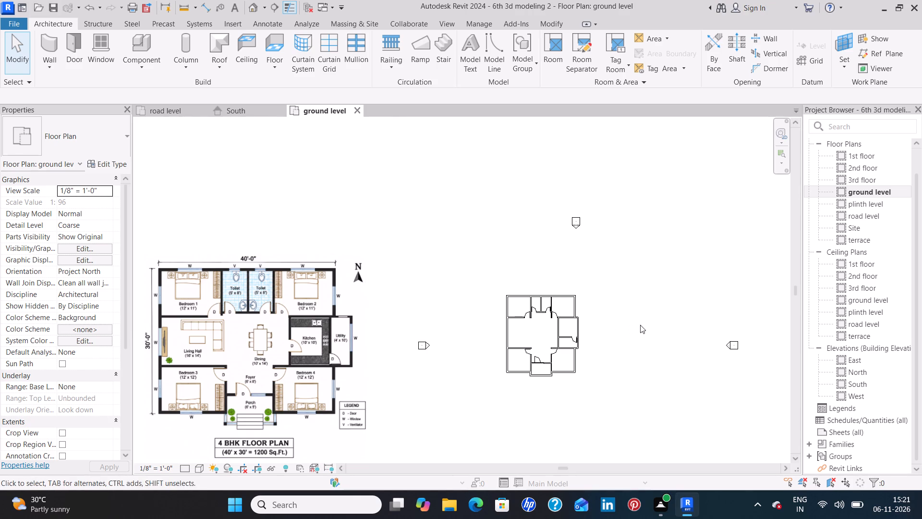
{"action": "scroll", "coordinate": [640, 324], "scroll_direction": "up", "scroll_amount": 3}
{"action": "scroll", "coordinate": [626, 327], "scroll_direction": "down", "scroll_amount": 2}
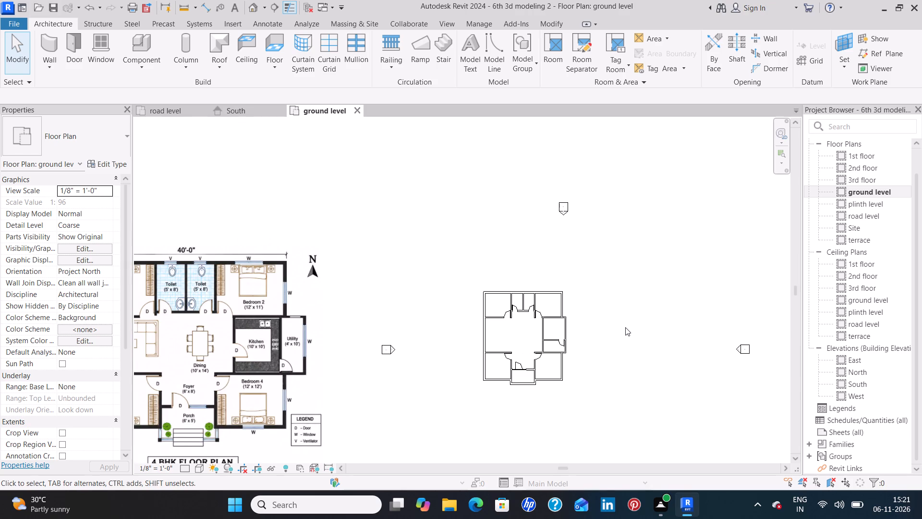
{"action": "scroll", "coordinate": [519, 328], "scroll_direction": "up", "scroll_amount": 2}
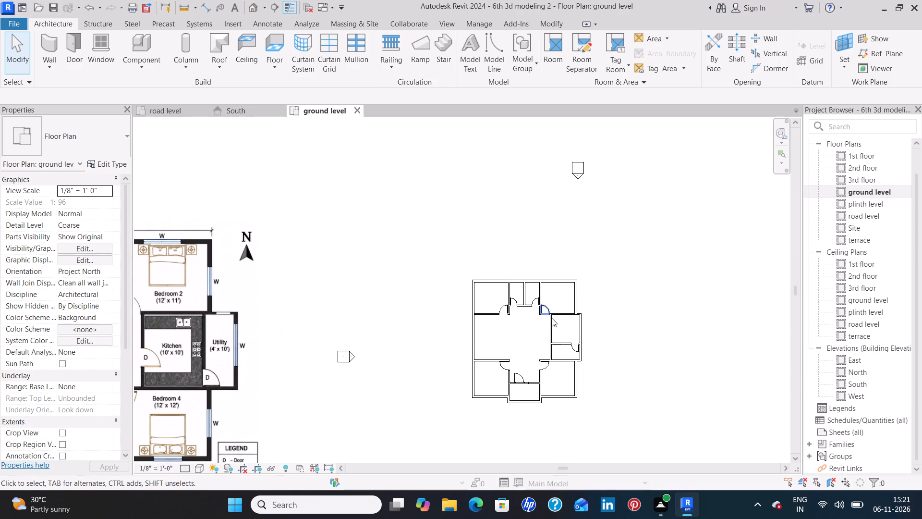
{"action": "scroll", "coordinate": [552, 318], "scroll_direction": "down", "scroll_amount": 2}
Load the Passage Opening-Cased family from the US library's Openings folder as a component for the kitchen.
{"action": "scroll", "coordinate": [561, 329], "scroll_direction": "up", "scroll_amount": 15}
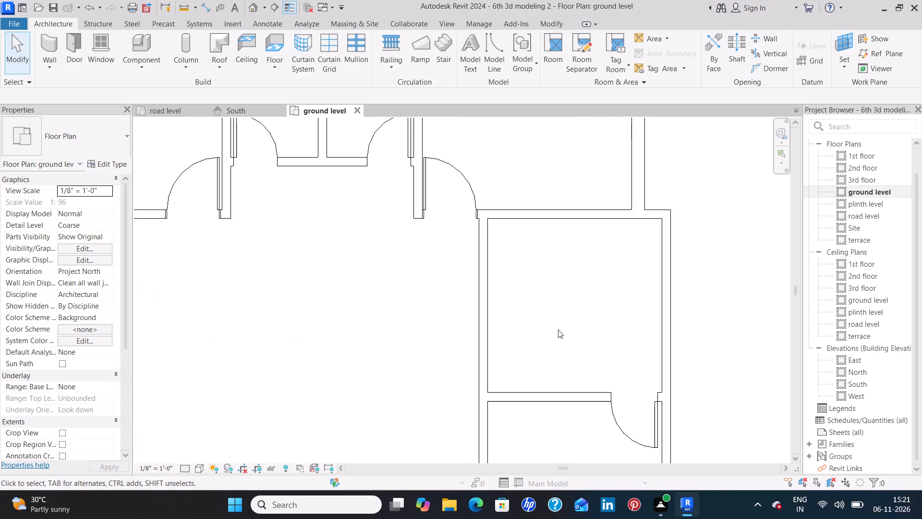
{"action": "scroll", "coordinate": [558, 330], "scroll_direction": "up", "scroll_amount": 4}
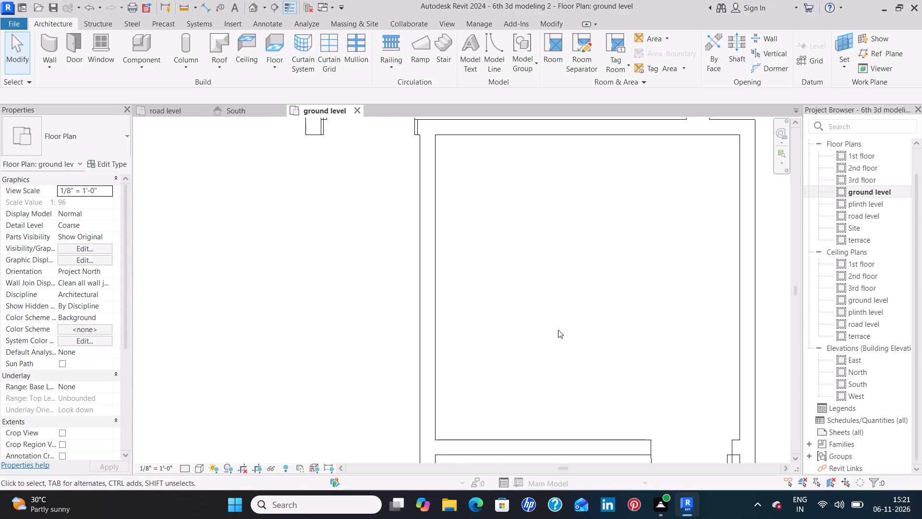
{"action": "middle_click_drag", "start_coordinate": [521, 338], "coordinate": [426, 329]}
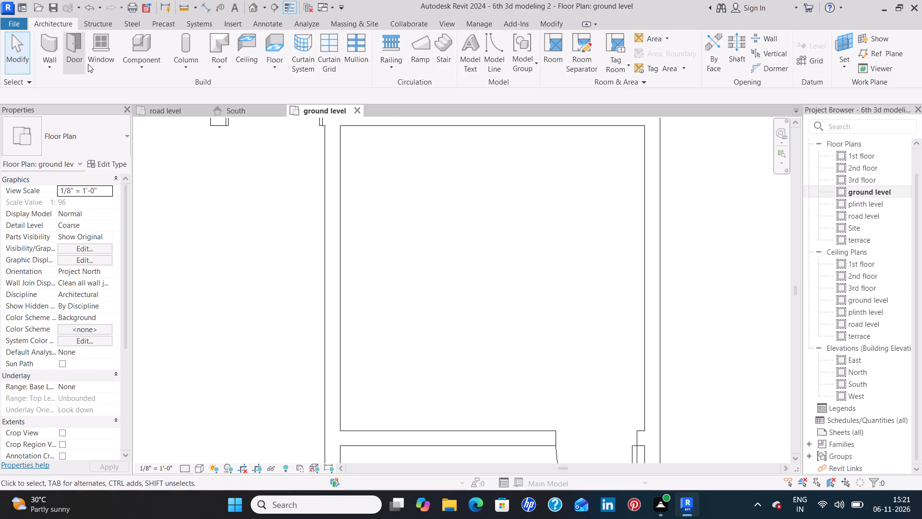
{"action": "left_click", "coordinate": [133, 42]}
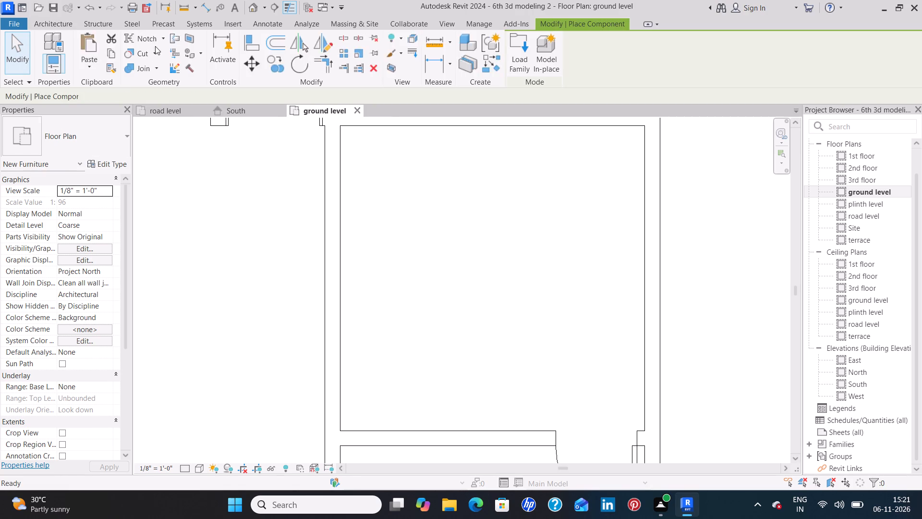
{"action": "left_click", "coordinate": [97, 136]}
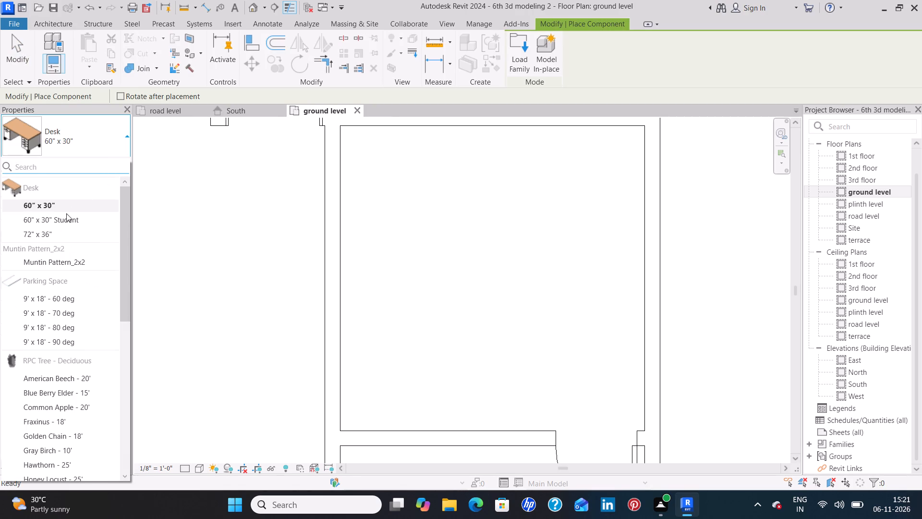
{"action": "scroll", "coordinate": [66, 213], "scroll_direction": "down", "scroll_amount": 12}
{"action": "scroll", "coordinate": [64, 214], "scroll_direction": "up", "scroll_amount": 3}
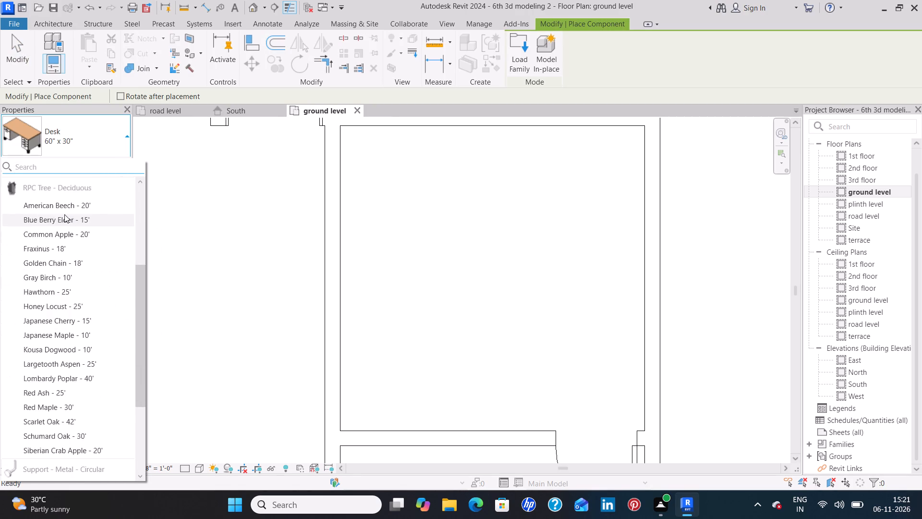
{"action": "scroll", "coordinate": [64, 214], "scroll_direction": "up", "scroll_amount": 8}
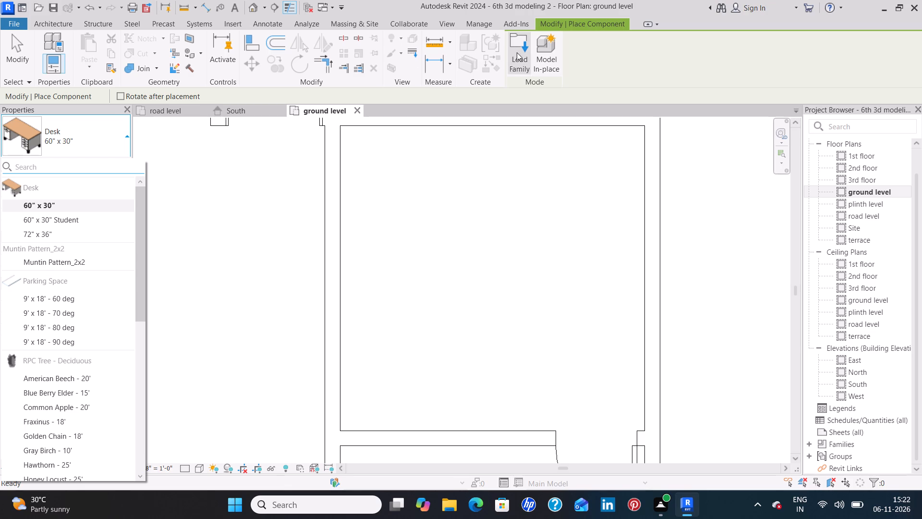
{"action": "left_click", "coordinate": [521, 53]}
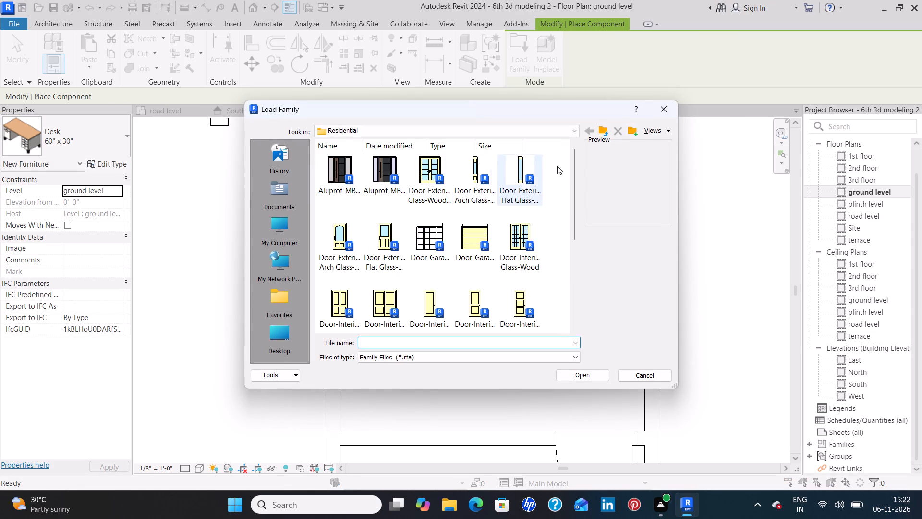
{"action": "left_click", "coordinate": [606, 131]}
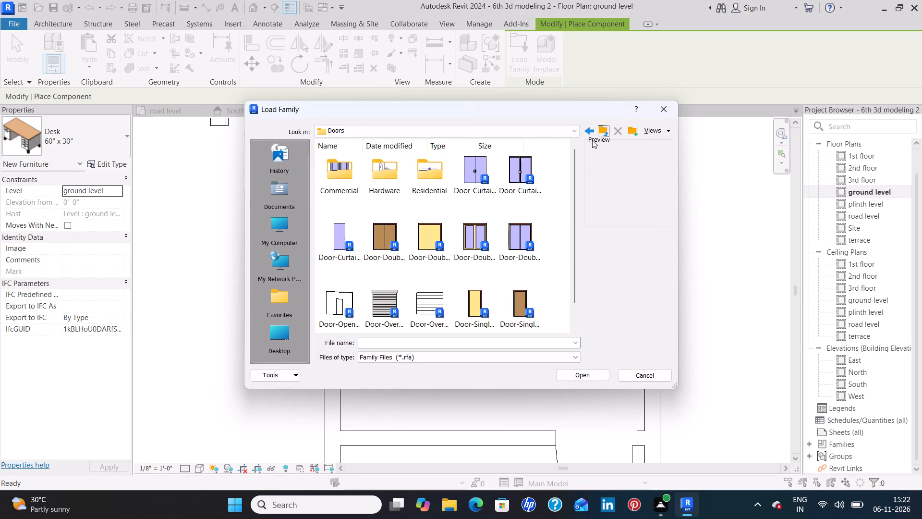
{"action": "left_click", "coordinate": [607, 128]}
{"action": "scroll", "coordinate": [442, 255], "scroll_direction": "down", "scroll_amount": 3}
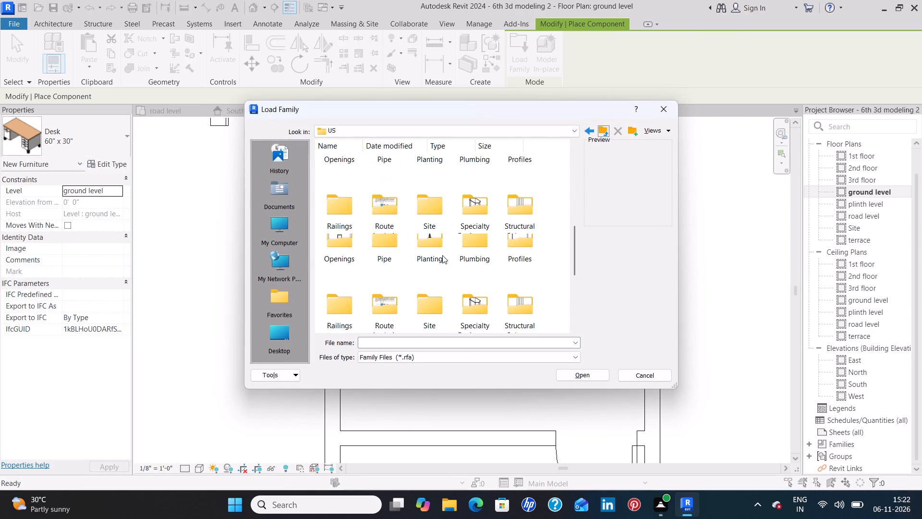
{"action": "scroll", "coordinate": [362, 242], "scroll_direction": "up", "scroll_amount": 1}
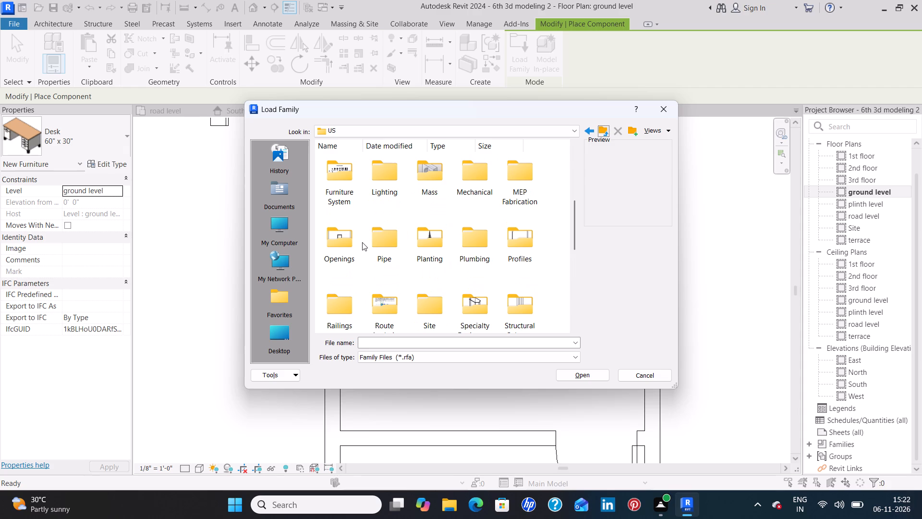
{"action": "double_click", "coordinate": [338, 247]}
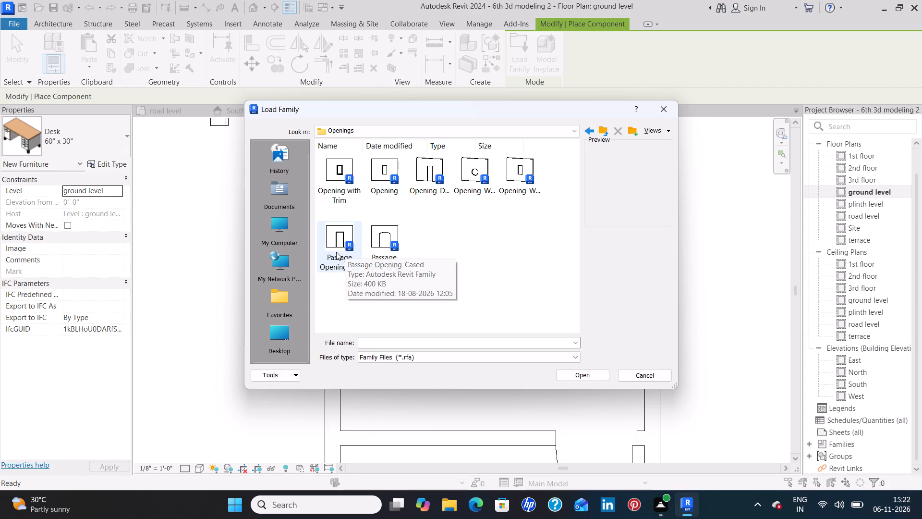
{"action": "left_click", "coordinate": [336, 252]}
{"action": "left_click", "coordinate": [582, 379]}
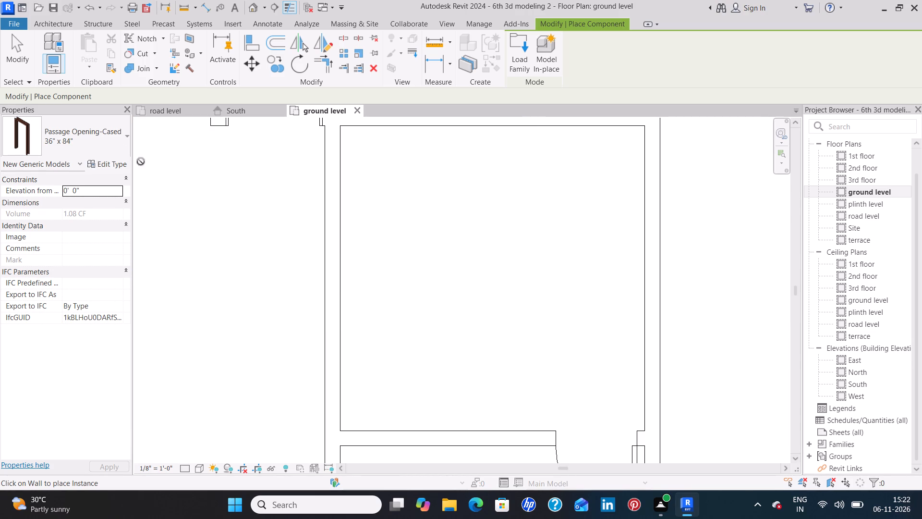
Place a 36" x 84" cased passage opening in the kitchen's west wall, centred about 5'-0" from the north wall.
{"action": "left_click", "coordinate": [115, 141]}
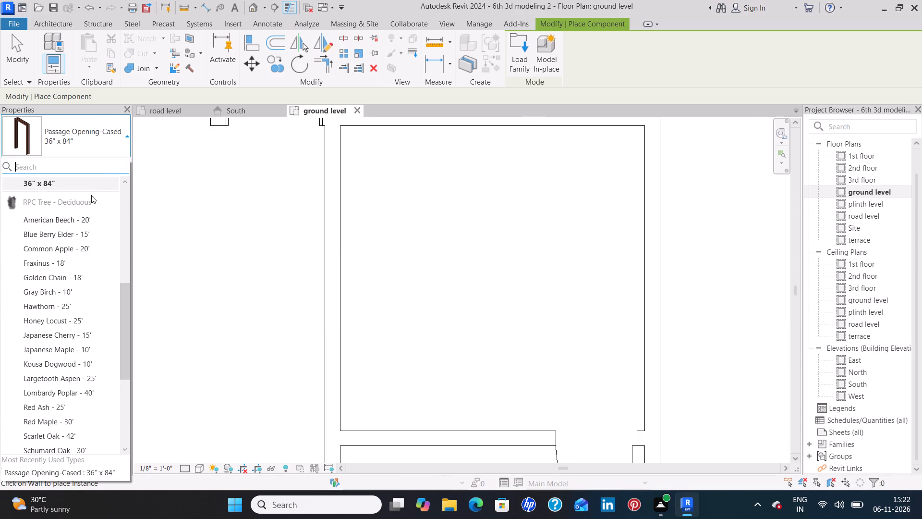
{"action": "scroll", "coordinate": [91, 195], "scroll_direction": "up", "scroll_amount": 3}
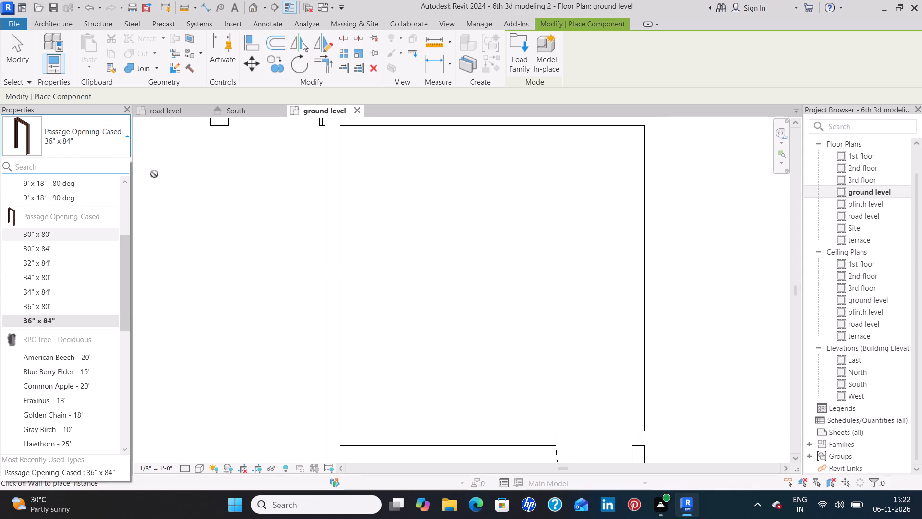
{"action": "left_click", "coordinate": [97, 148]}
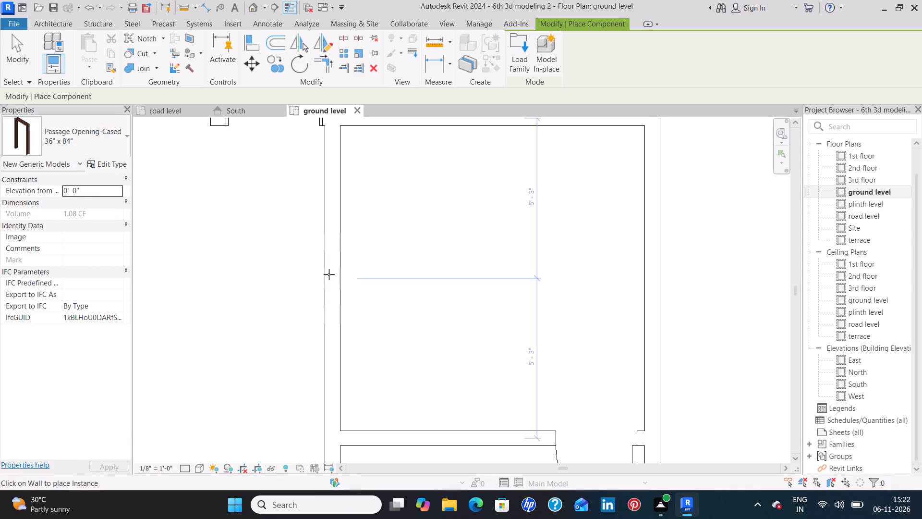
{"action": "left_click", "coordinate": [331, 271]}
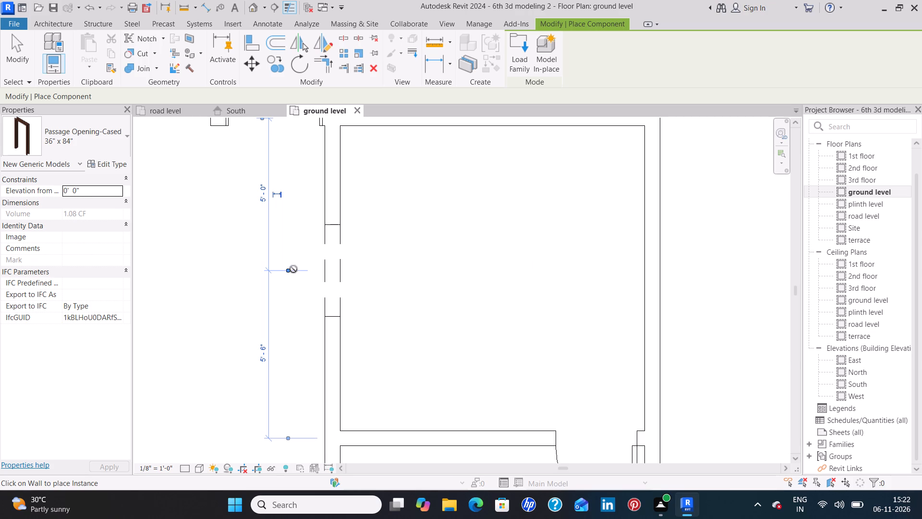
{"action": "key", "text": "Escape"}
{"action": "key", "text": "Escape"}
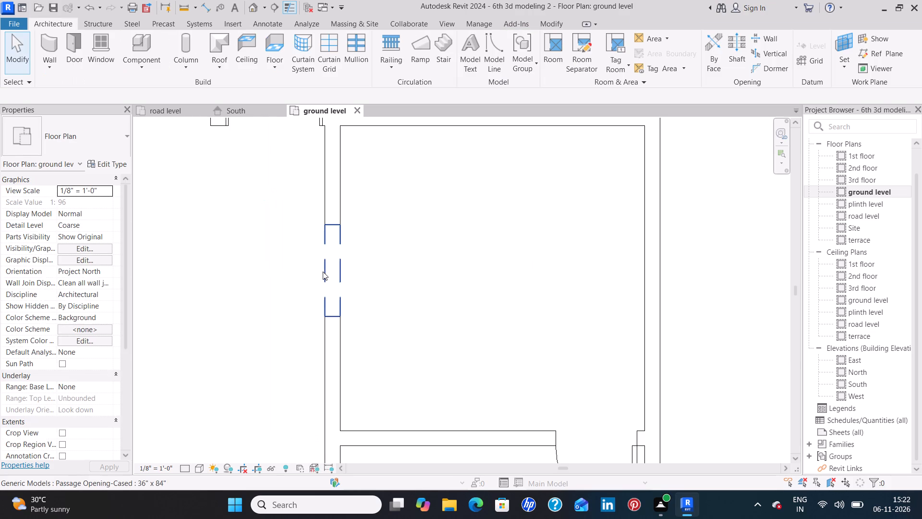
Nudge the cased opening south until it is centred in the kitchen's west wall, 5'-3" from each end.
{"action": "left_click", "coordinate": [323, 272]}
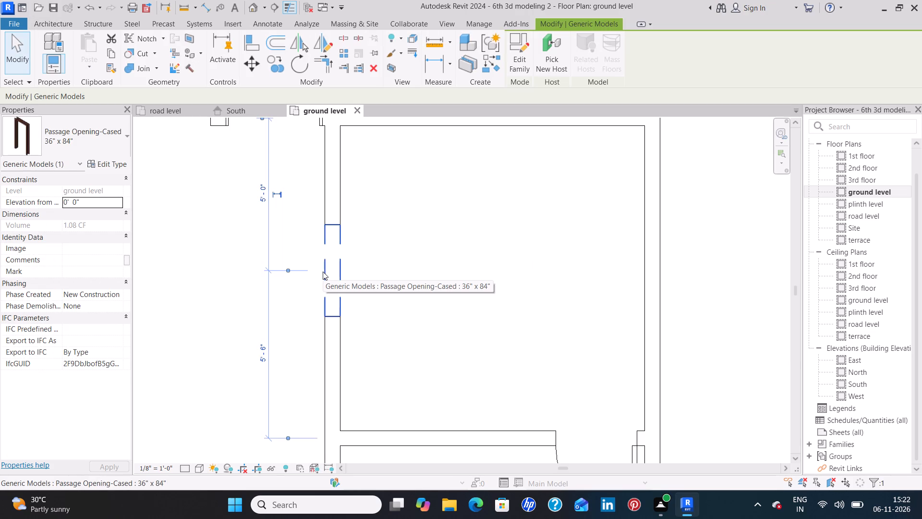
{"action": "key", "text": "Down"}
{"action": "key", "text": "Down"}
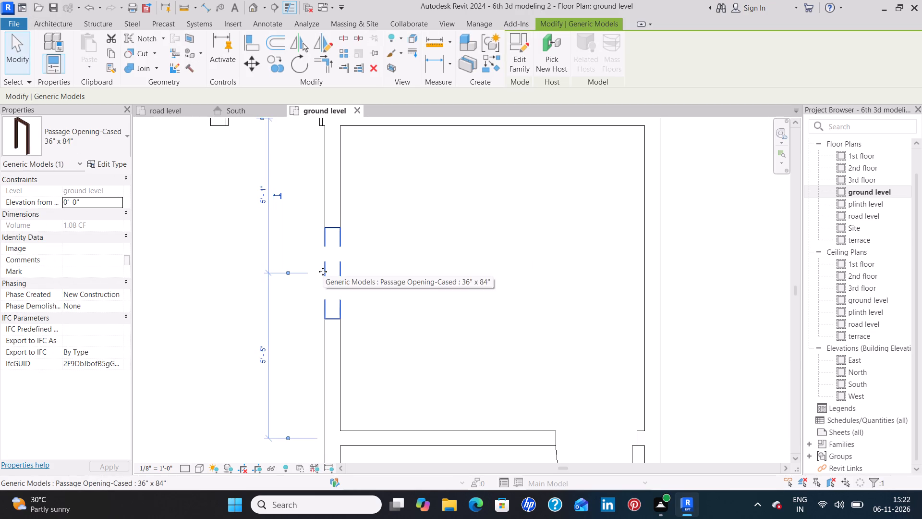
{"action": "key", "text": "Down"}
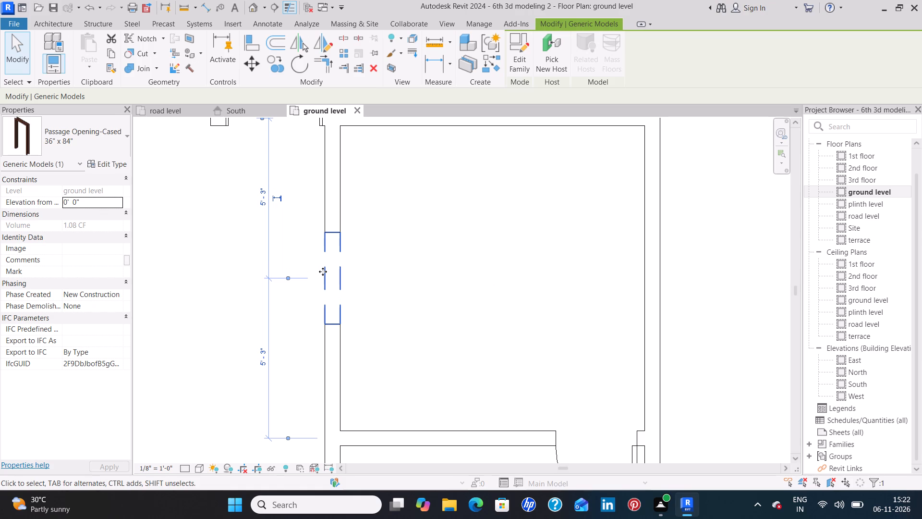
{"action": "left_click", "coordinate": [379, 266]}
Load the Base Cabinet-Corner Unit family from the Casework library's Base Cabinets folder.
{"action": "scroll", "coordinate": [395, 254], "scroll_direction": "down", "scroll_amount": 2}
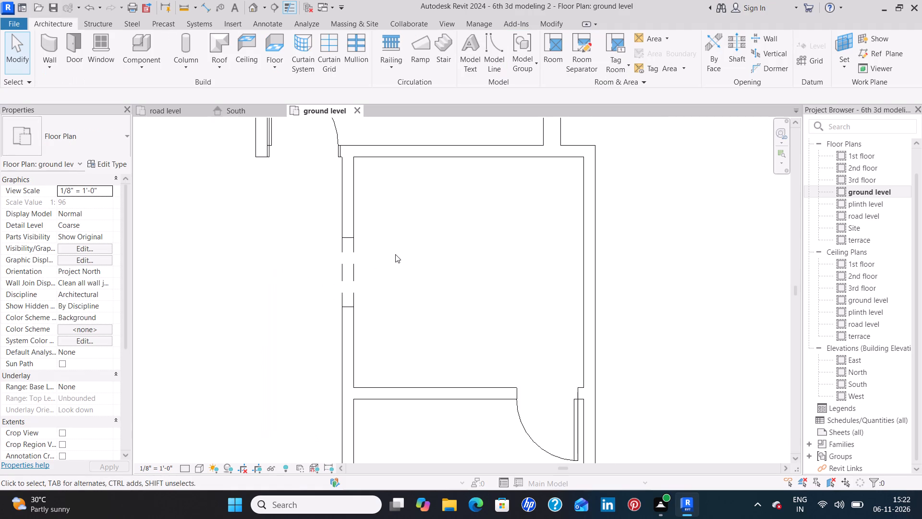
{"action": "middle_click_drag", "start_coordinate": [418, 259], "coordinate": [373, 319]}
{"action": "scroll", "coordinate": [406, 275], "scroll_direction": "down", "scroll_amount": 1}
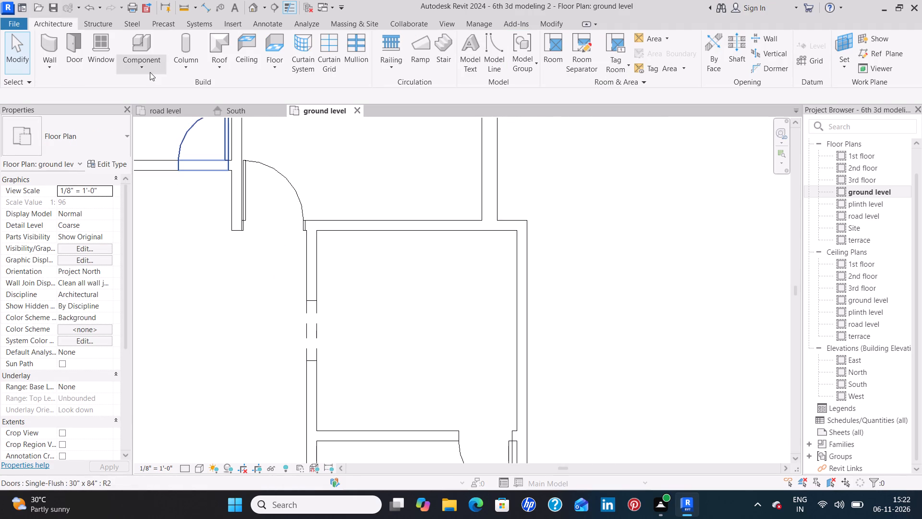
{"action": "left_click", "coordinate": [148, 53]}
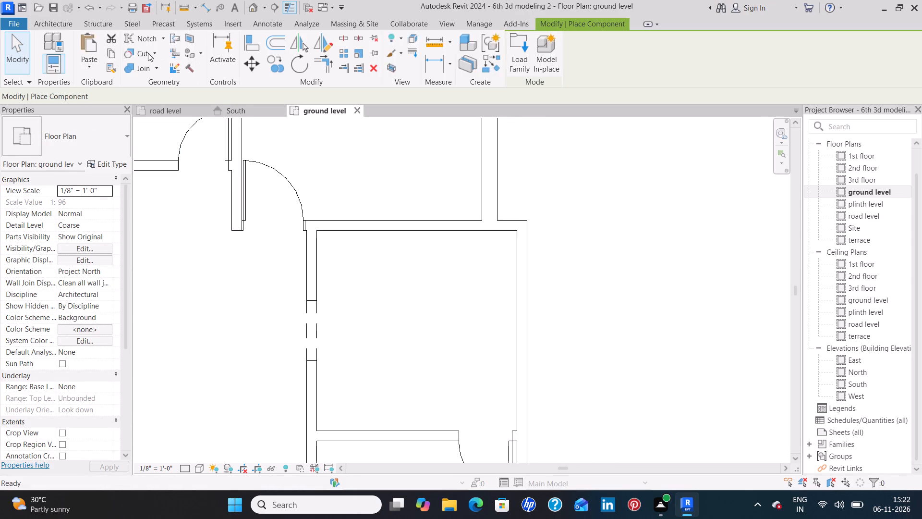
{"action": "left_click", "coordinate": [515, 58]}
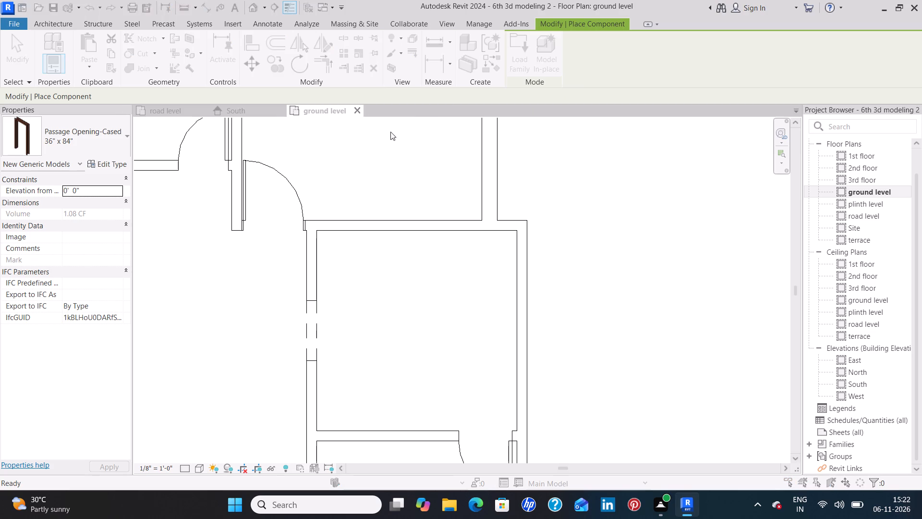
{"action": "left_click", "coordinate": [606, 131]}
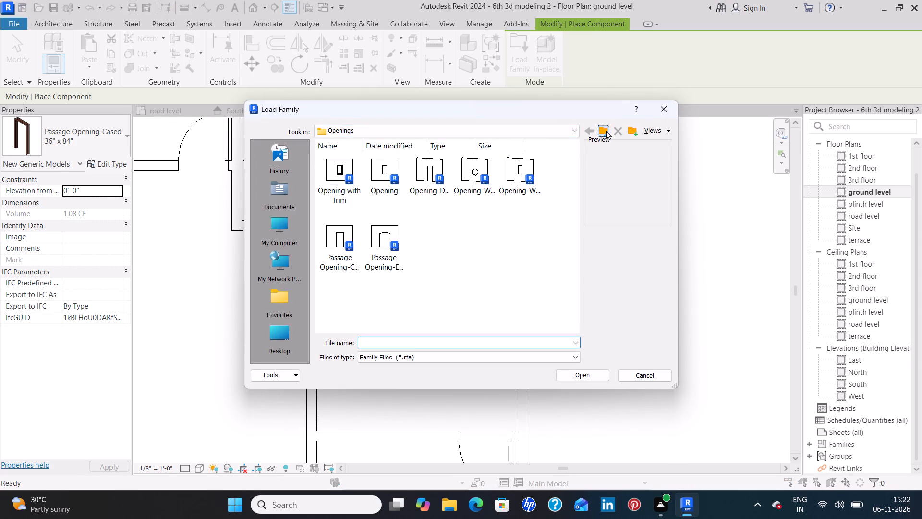
{"action": "double_click", "coordinate": [473, 161]}
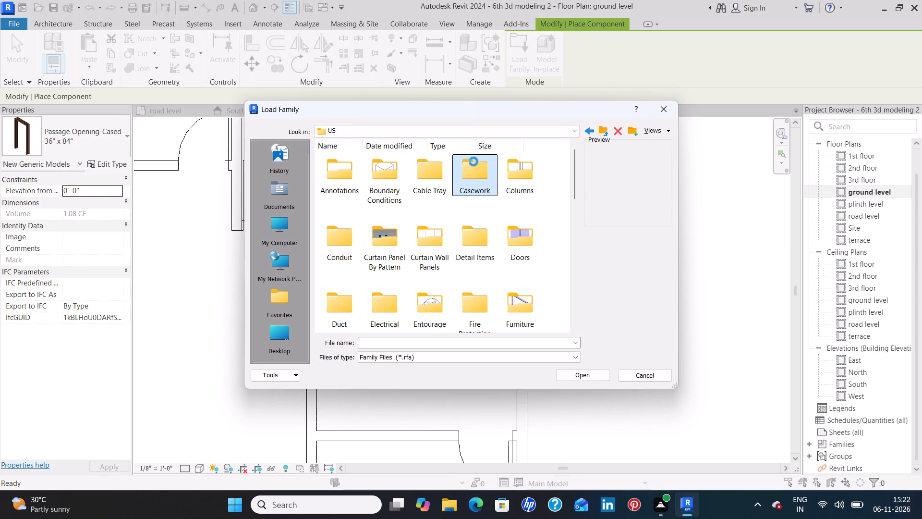
{"action": "left_click", "coordinate": [327, 169]}
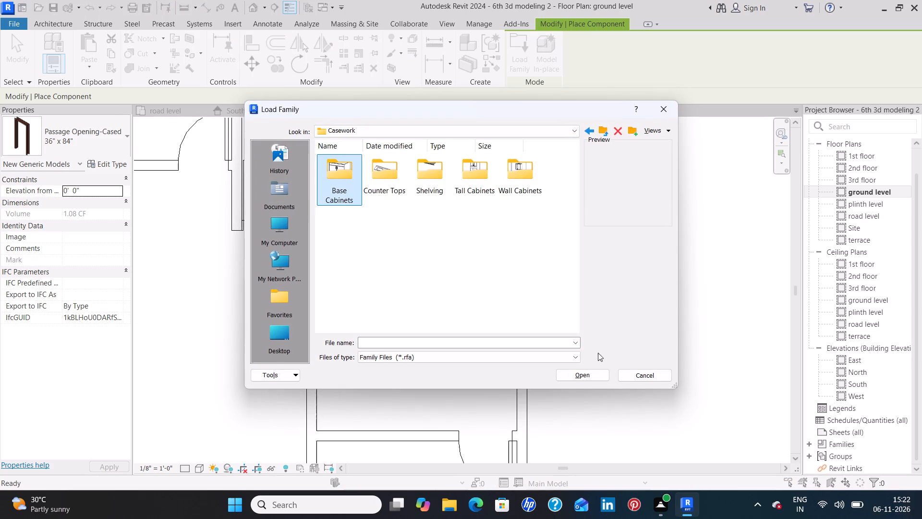
{"action": "left_click", "coordinate": [572, 376]}
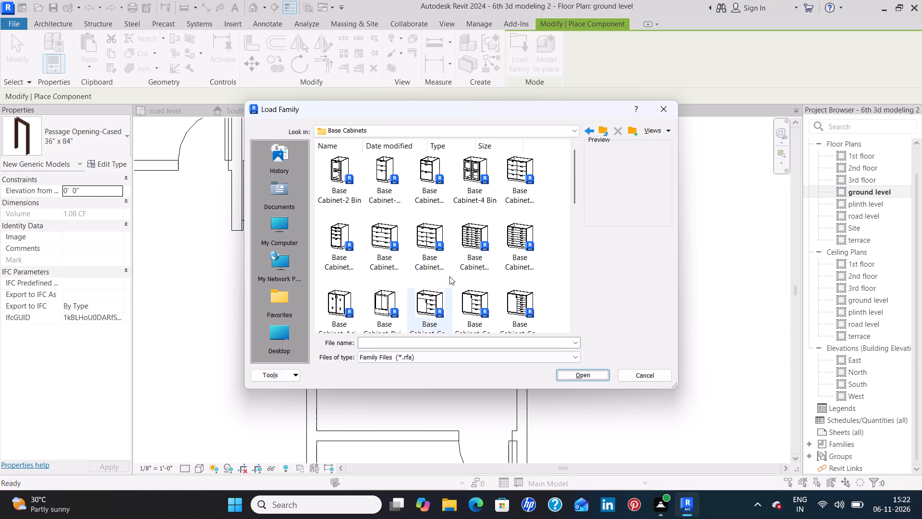
{"action": "scroll", "coordinate": [449, 276], "scroll_direction": "down", "scroll_amount": 2}
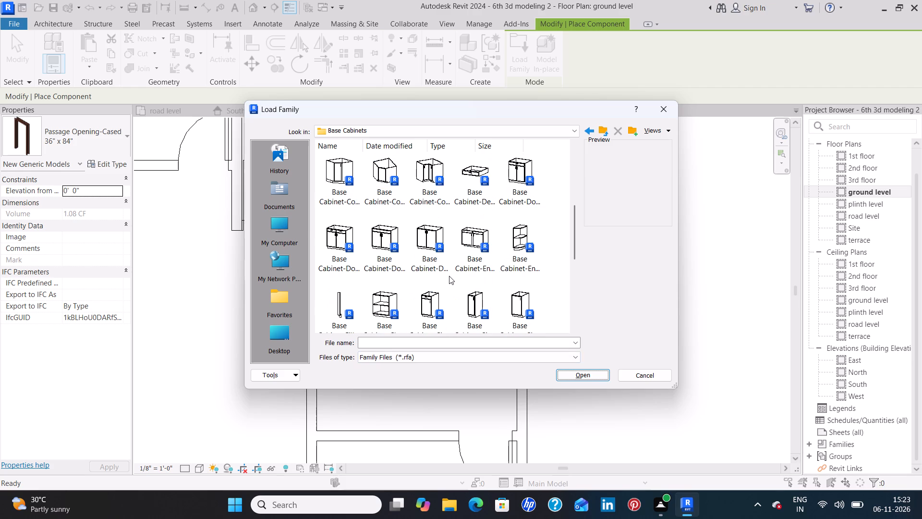
{"action": "left_click", "coordinate": [334, 164]}
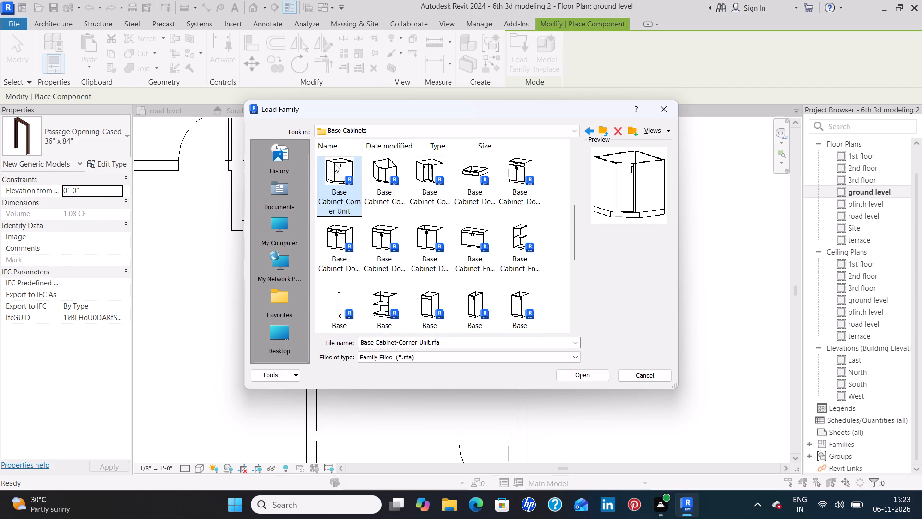
{"action": "left_click", "coordinate": [591, 378]}
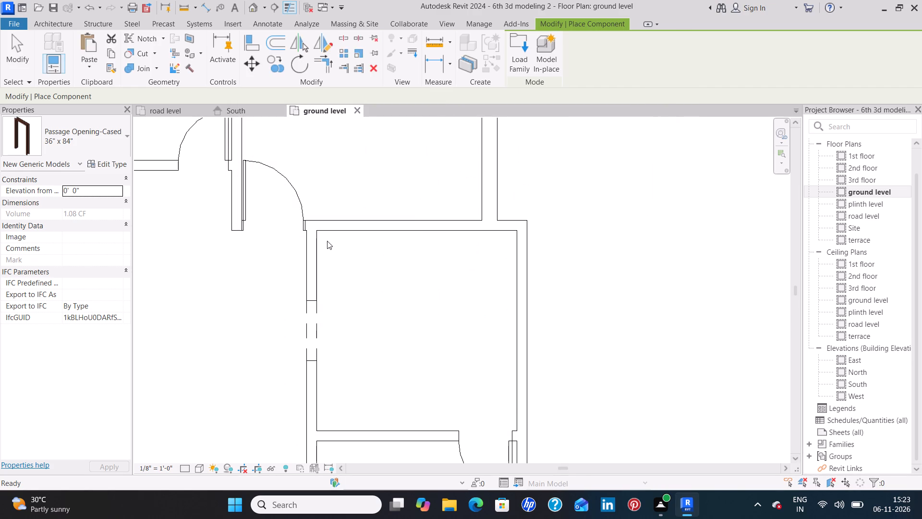
Place the 32" corner base cabinet in the kitchen's northwest corner, rotated so its back sides sit against both walls.
{"action": "key", "text": "space"}
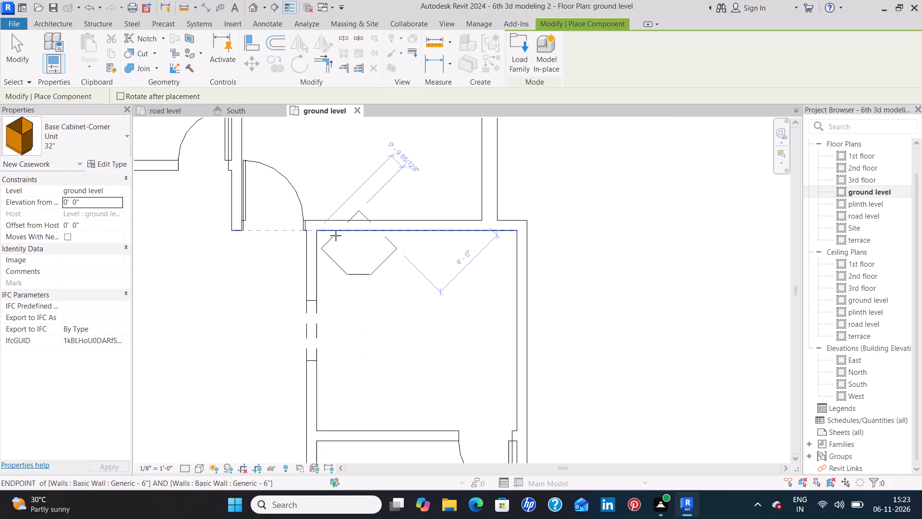
{"action": "key", "text": "space"}
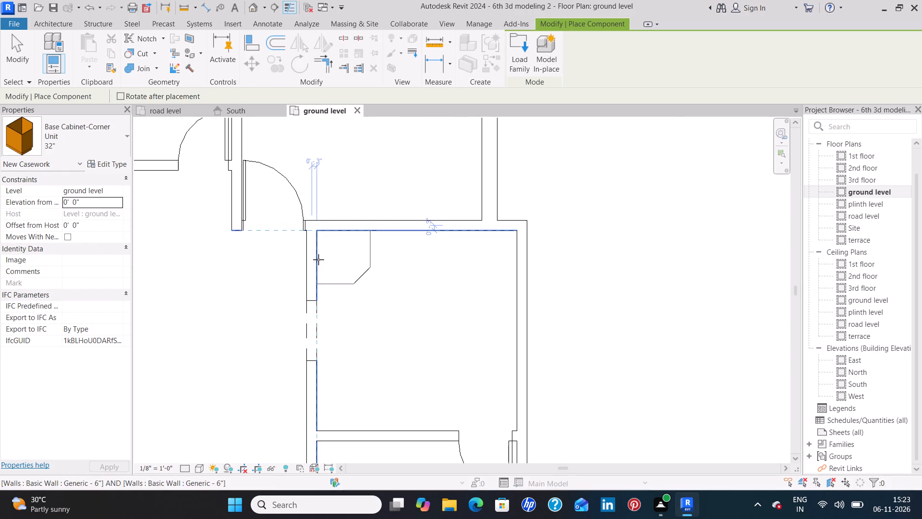
{"action": "left_click", "coordinate": [318, 259]}
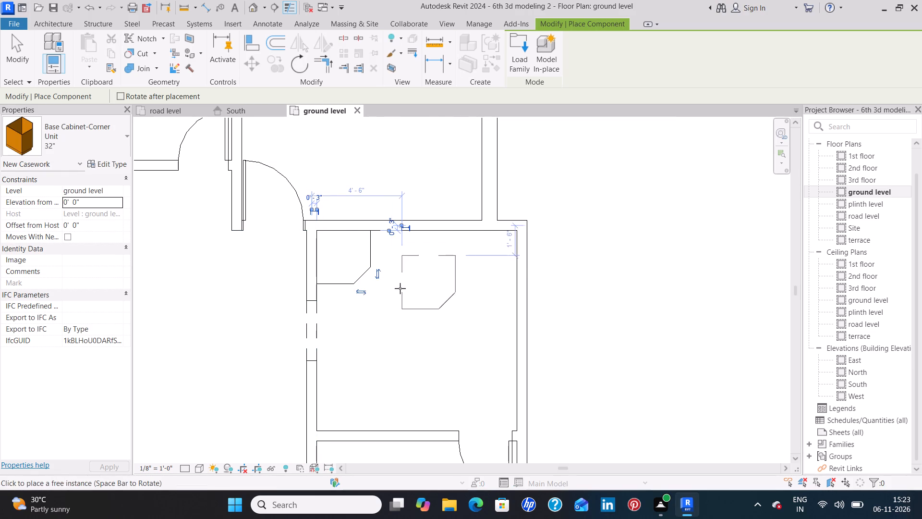
Delete the 32" corner base cabinet from the kitchen's northwest corner.
{"action": "key", "text": "Escape"}
{"action": "key", "text": "Escape"}
{"action": "left_click", "coordinate": [356, 277]}
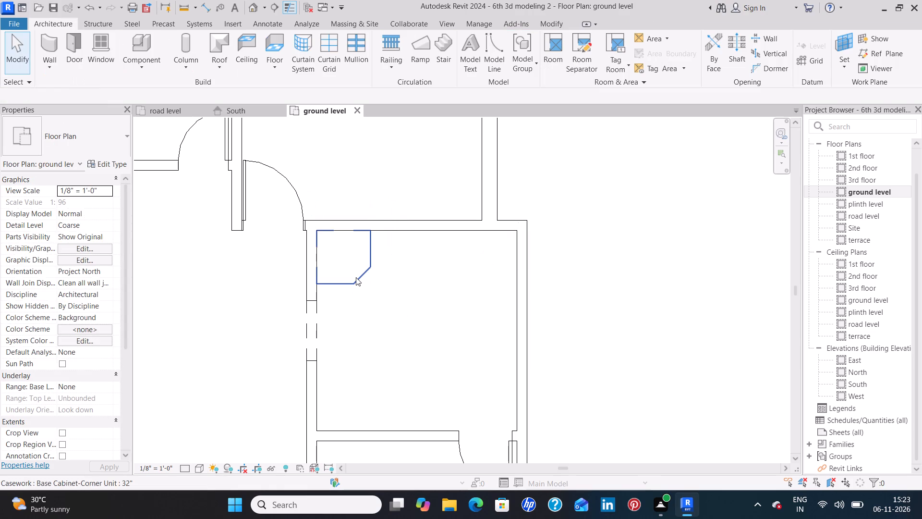
{"action": "key", "text": "Delete"}
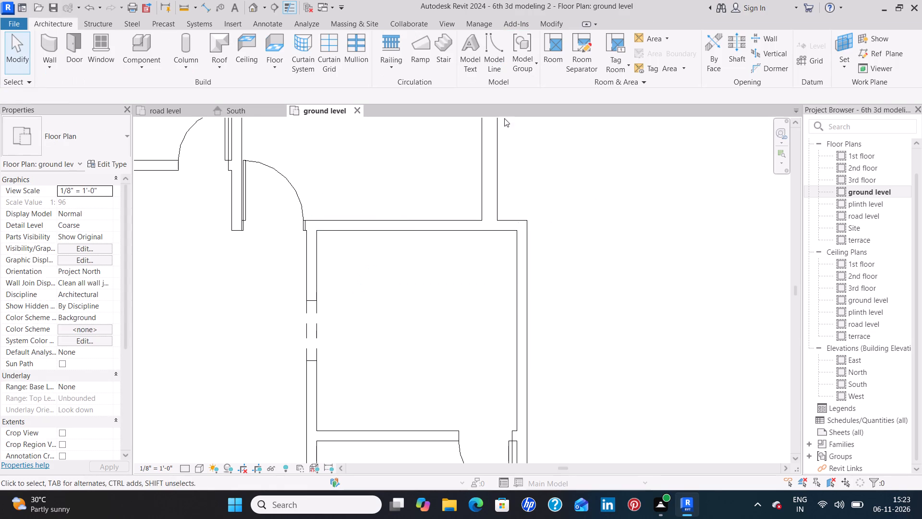
Load the Base Cabinet-Corner Unit-Square family from the Base Cabinets folder.
{"action": "left_click", "coordinate": [139, 45]}
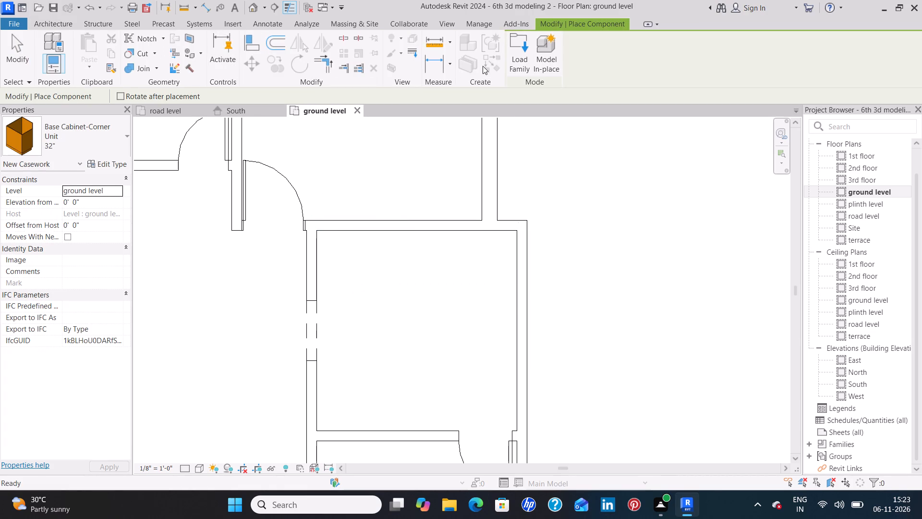
{"action": "left_click", "coordinate": [521, 65]}
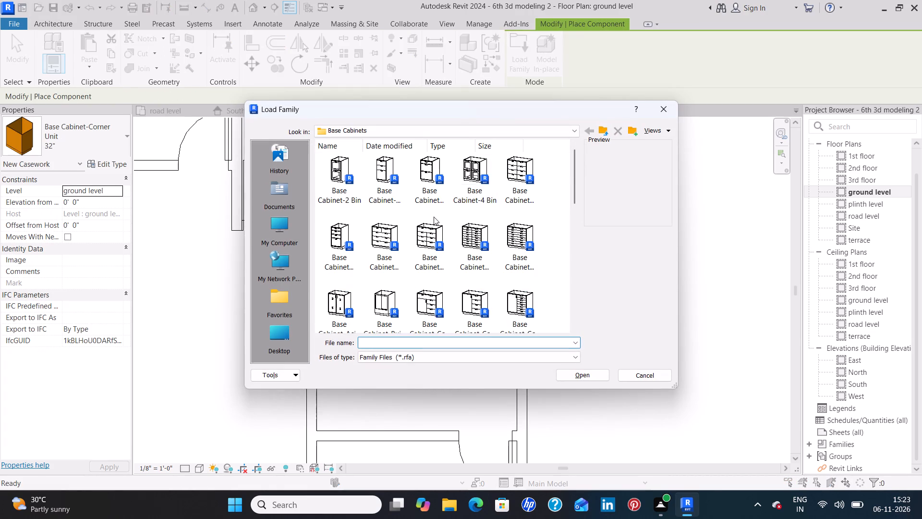
{"action": "scroll", "coordinate": [433, 216], "scroll_direction": "down", "scroll_amount": 6}
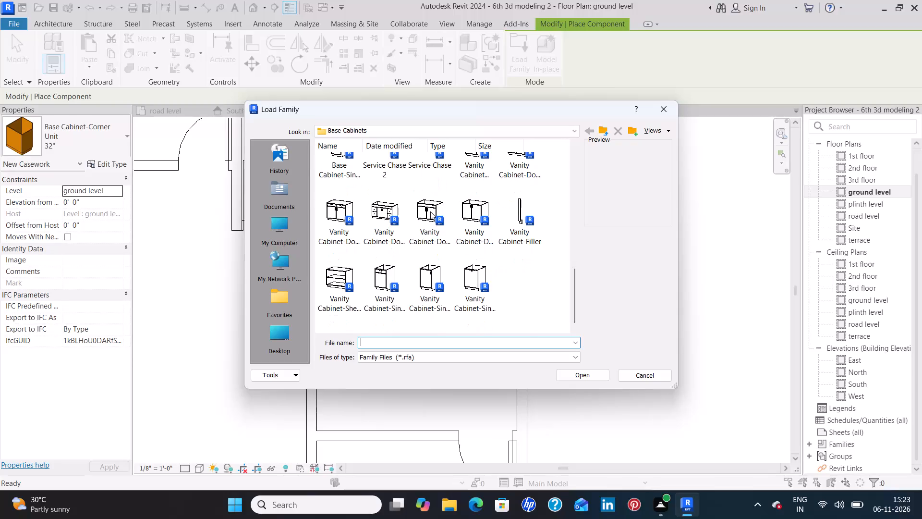
{"action": "scroll", "coordinate": [430, 211], "scroll_direction": "up", "scroll_amount": 3}
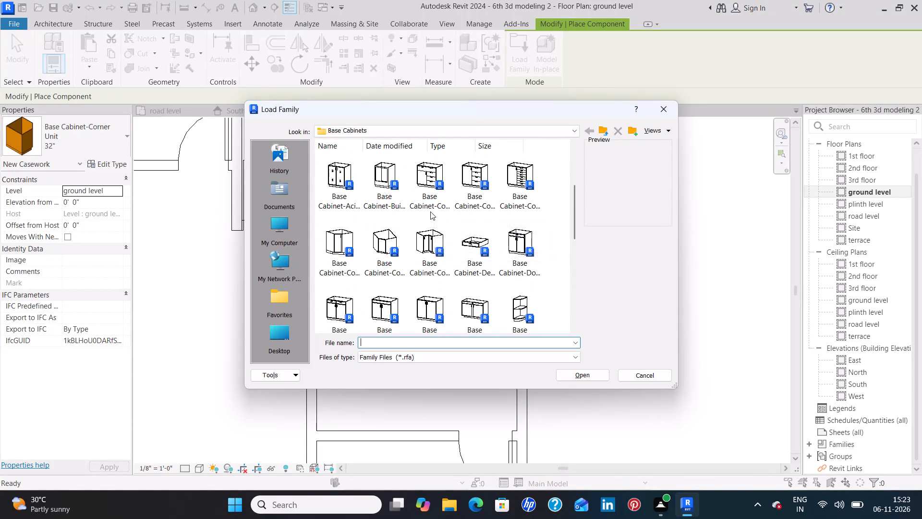
{"action": "scroll", "coordinate": [430, 211], "scroll_direction": "down", "scroll_amount": 3}
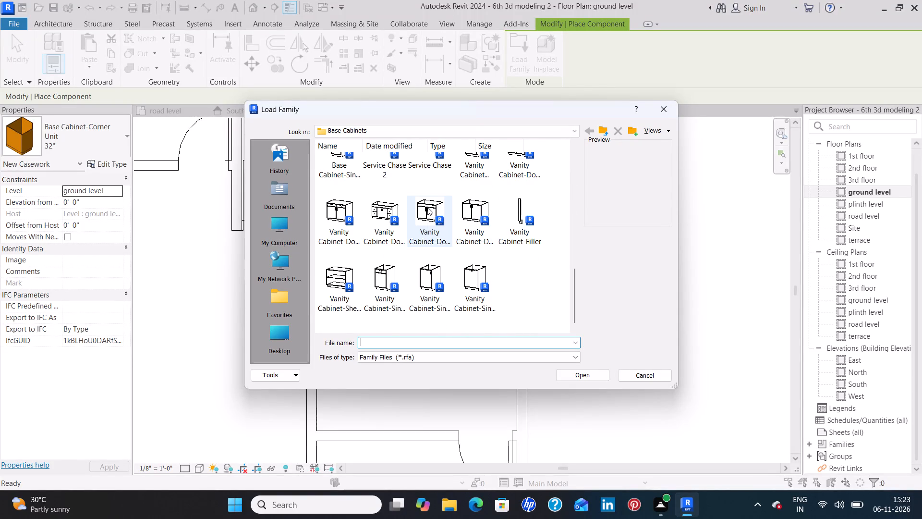
{"action": "scroll", "coordinate": [427, 207], "scroll_direction": "up", "scroll_amount": 3}
{"action": "scroll", "coordinate": [427, 207], "scroll_direction": "down", "scroll_amount": 1}
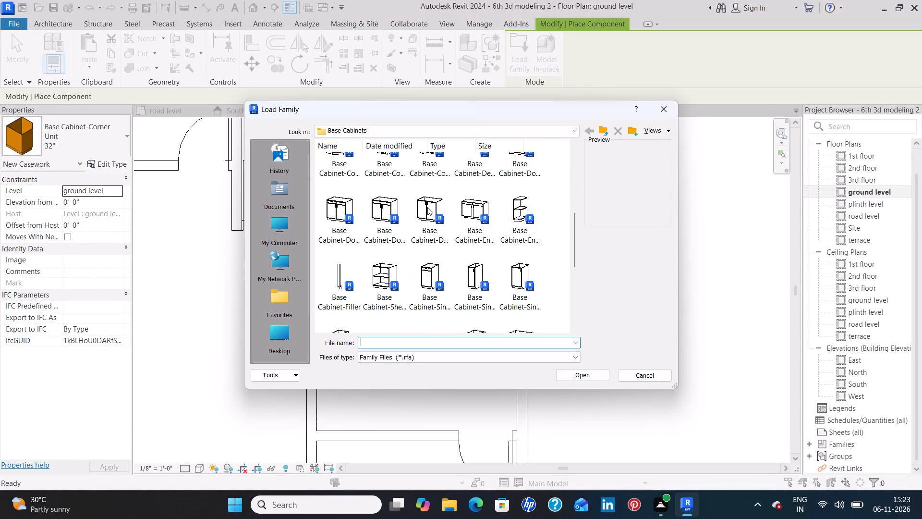
{"action": "scroll", "coordinate": [434, 205], "scroll_direction": "down", "scroll_amount": 4}
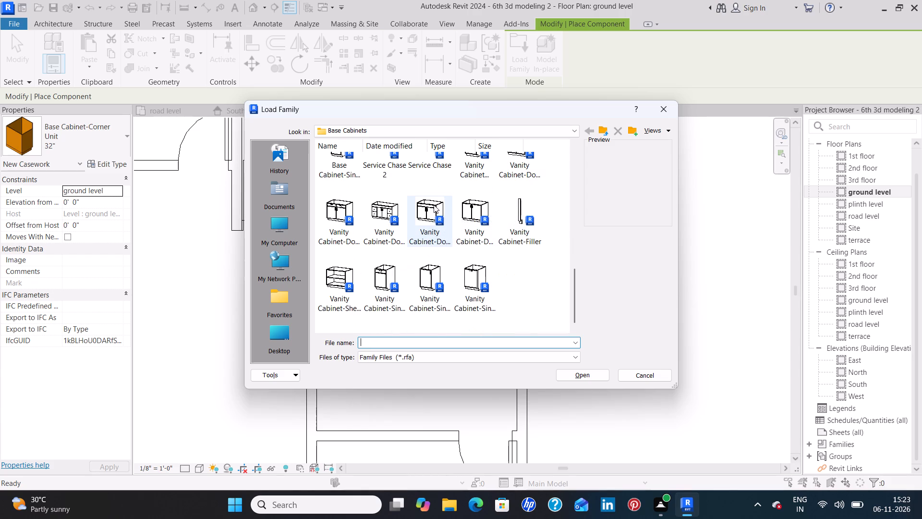
{"action": "scroll", "coordinate": [434, 205], "scroll_direction": "up", "scroll_amount": 9}
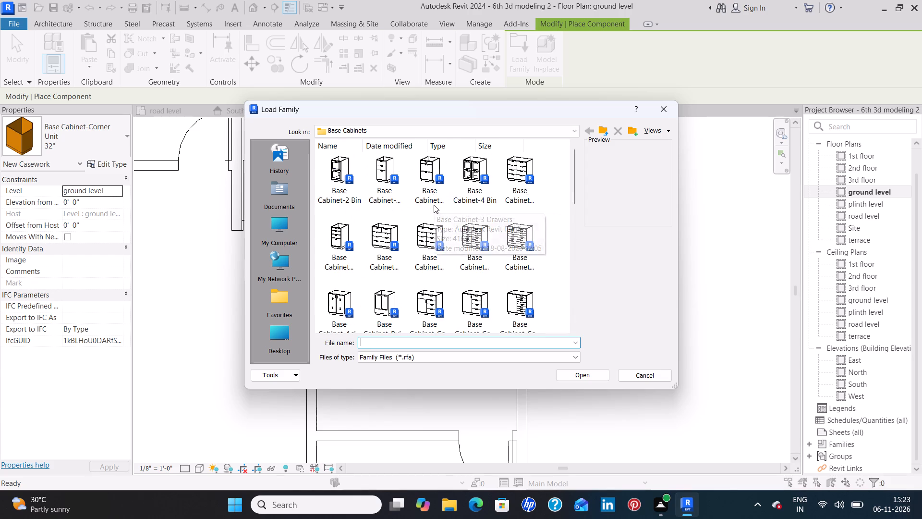
{"action": "scroll", "coordinate": [434, 205], "scroll_direction": "down", "scroll_amount": 2}
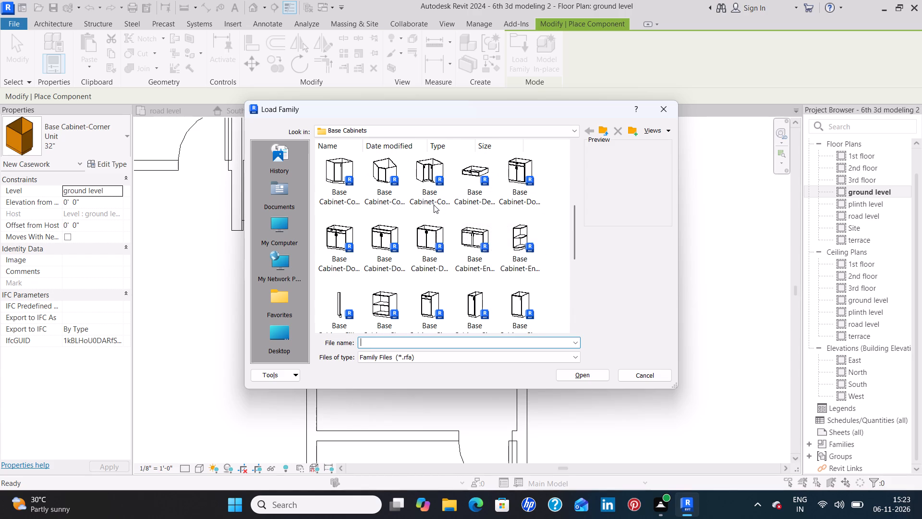
{"action": "left_click", "coordinate": [424, 161]}
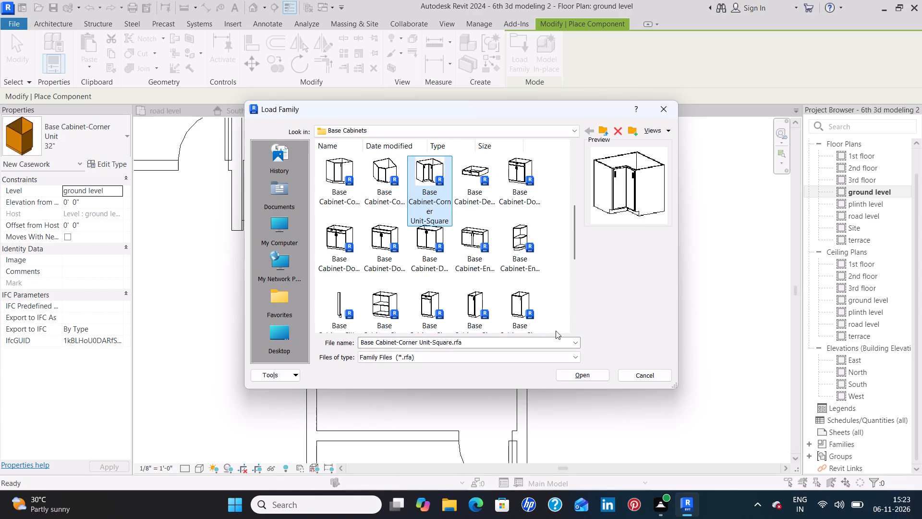
{"action": "left_click", "coordinate": [582, 373]}
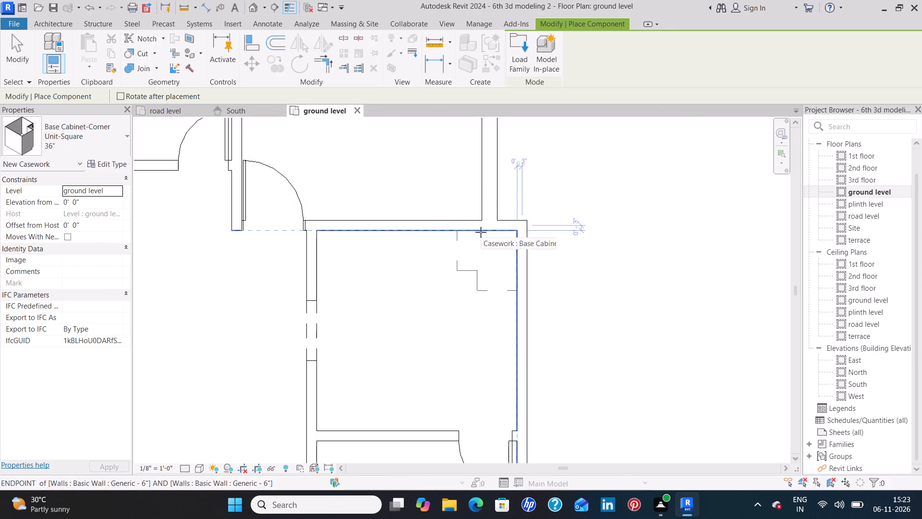
Place 36" square corner base cabinets in the kitchen's northeast and northwest corners, each rotated with its back sides against both walls.
{"action": "left_click", "coordinate": [481, 232]}
{"action": "key", "text": "space"}
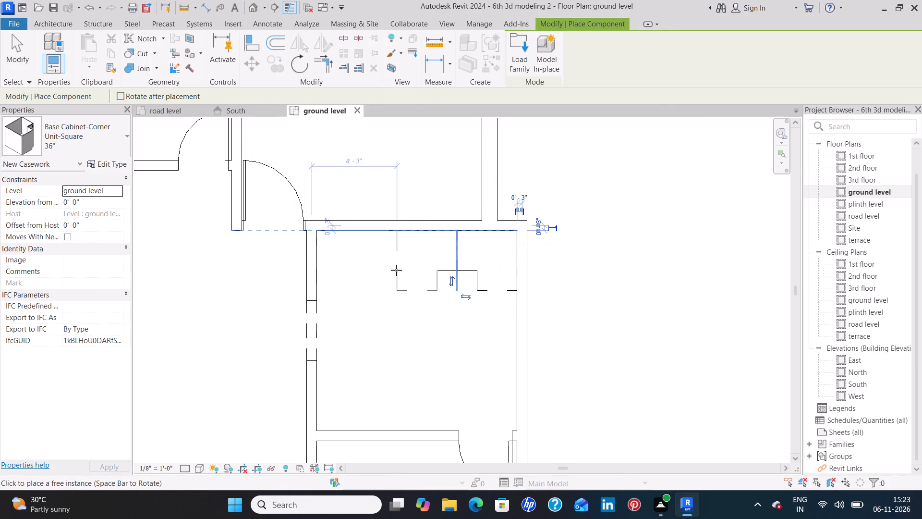
{"action": "left_click", "coordinate": [319, 263]}
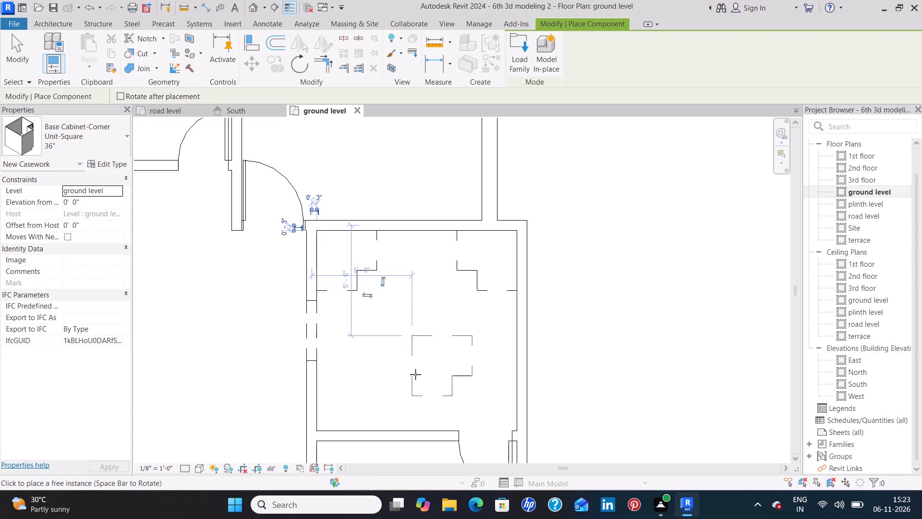
{"action": "key", "text": "Escape"}
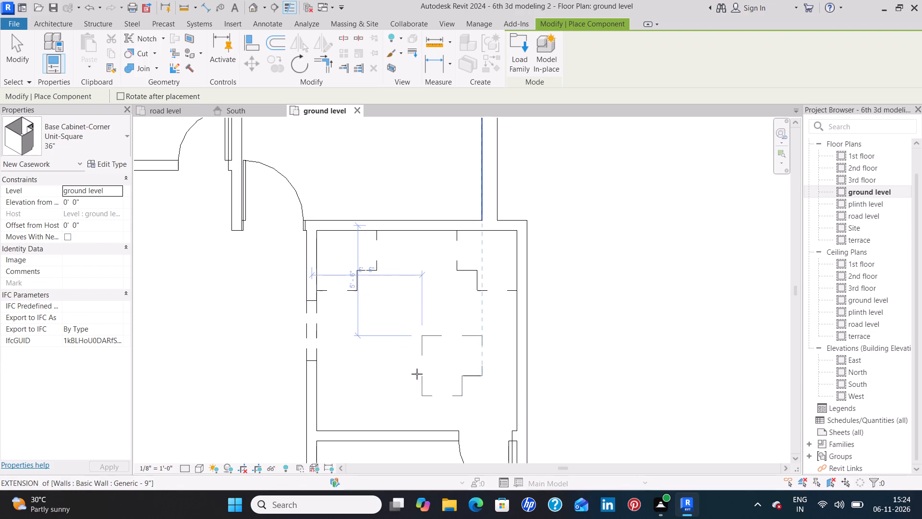
{"action": "key", "text": "Escape"}
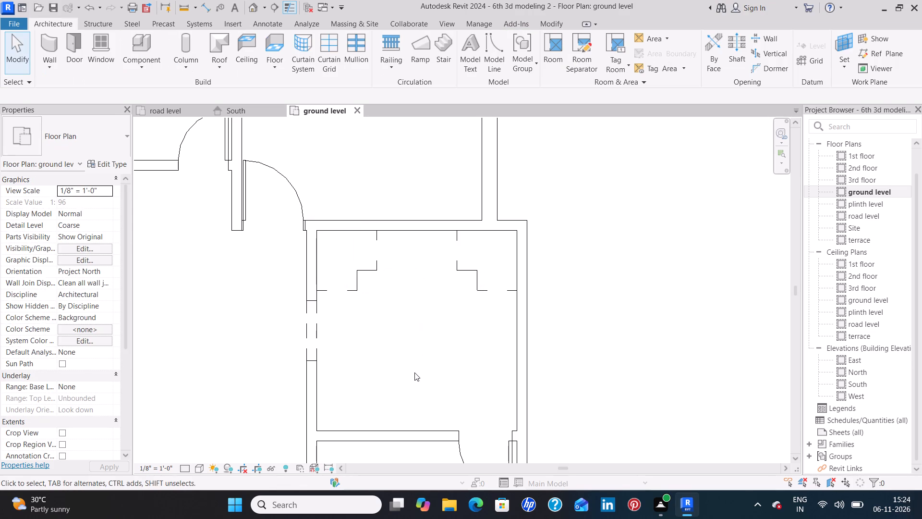
Load the Vanity Cabinet-Double Door & 4 Drawer family from the Base Cabinets folder.
{"action": "left_click", "coordinate": [141, 54]}
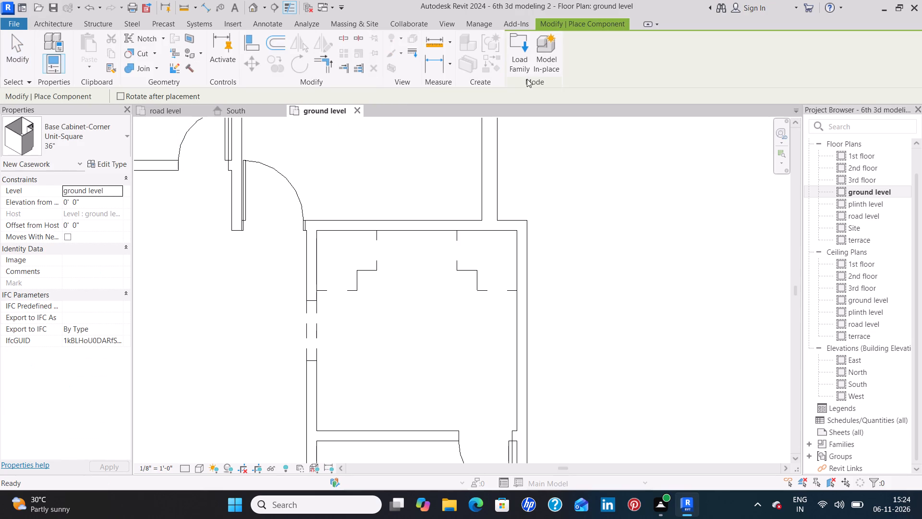
{"action": "left_click", "coordinate": [526, 66]}
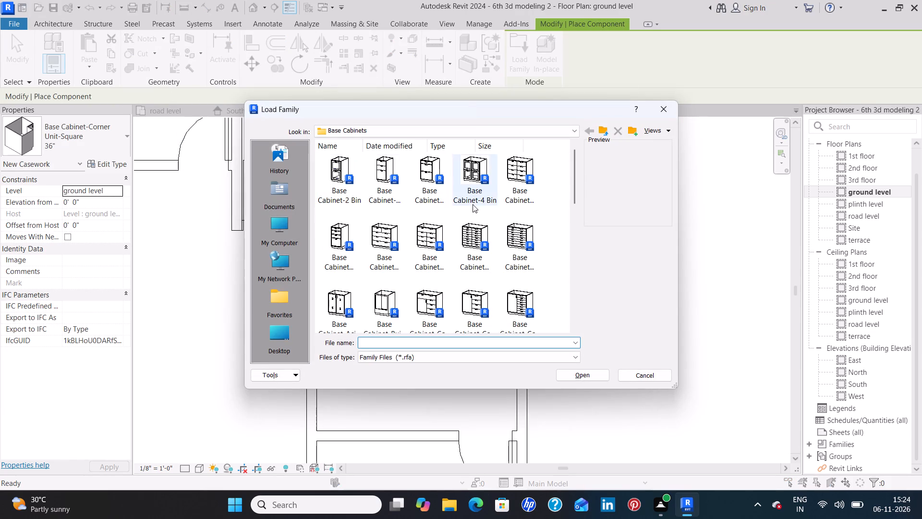
{"action": "scroll", "coordinate": [477, 206], "scroll_direction": "down", "scroll_amount": 5}
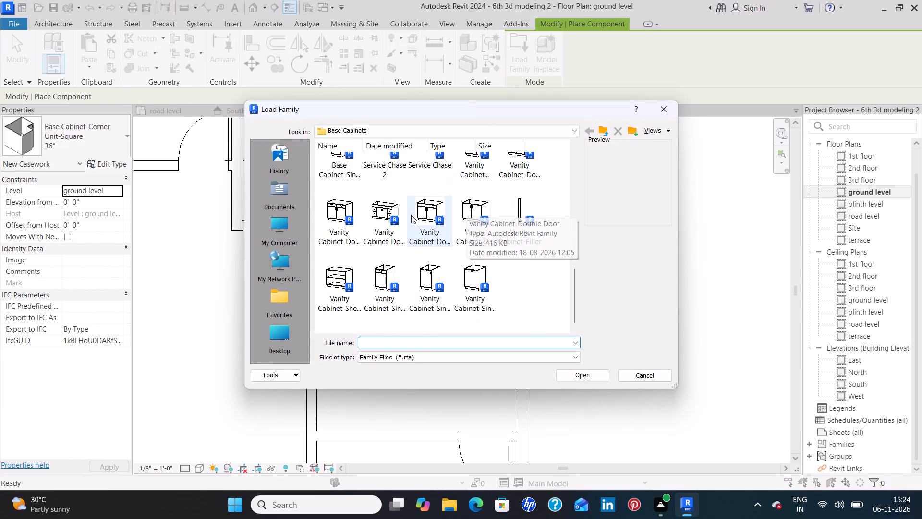
{"action": "left_click", "coordinate": [374, 210]}
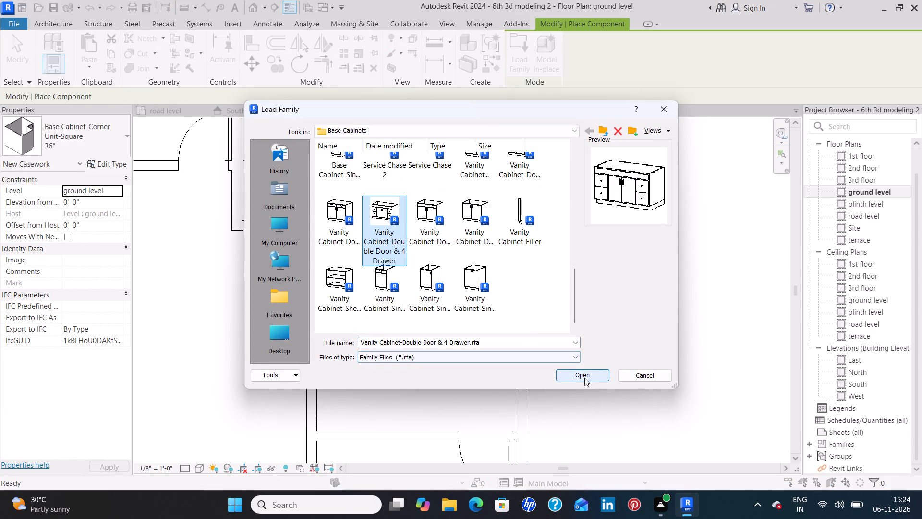
{"action": "left_click", "coordinate": [584, 378]}
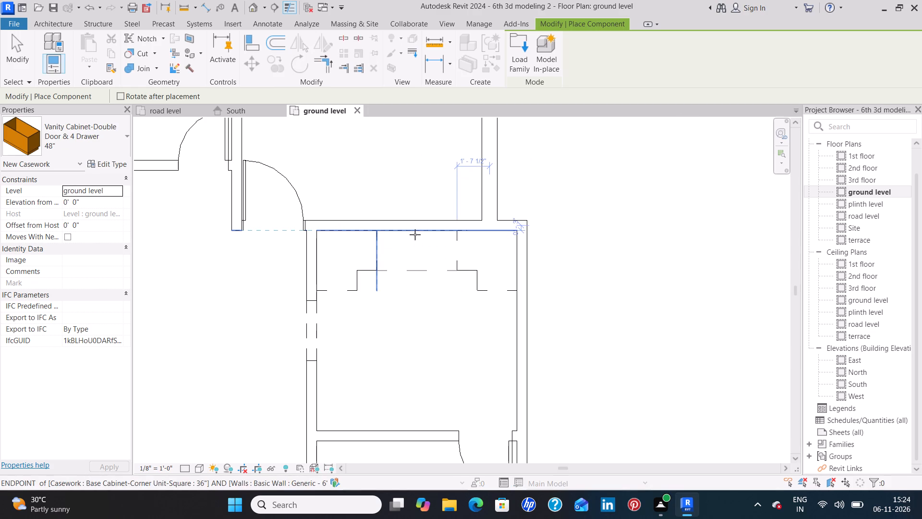
Place three 48" vanity cabinets: between the corner units, along the east wall beside the northeast unit, and in the southwest corner against the south wall.
{"action": "left_click", "coordinate": [415, 235]}
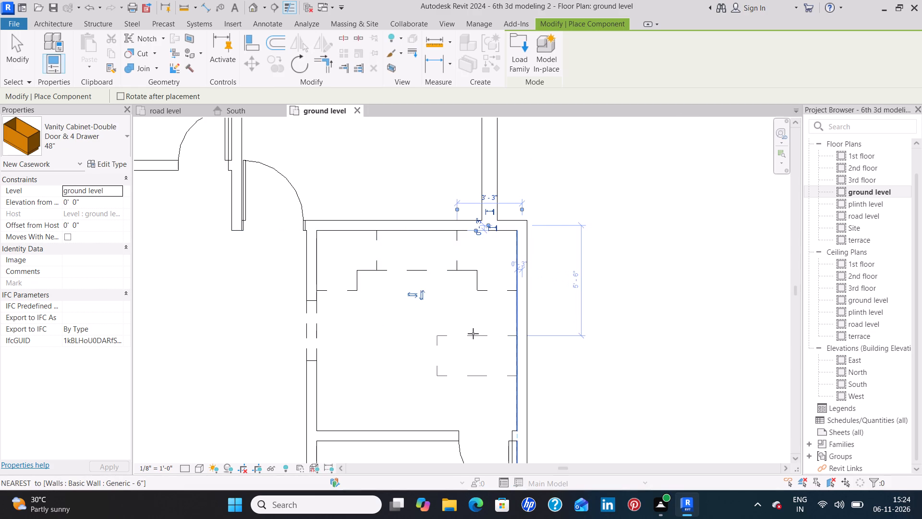
{"action": "key", "text": "space"}
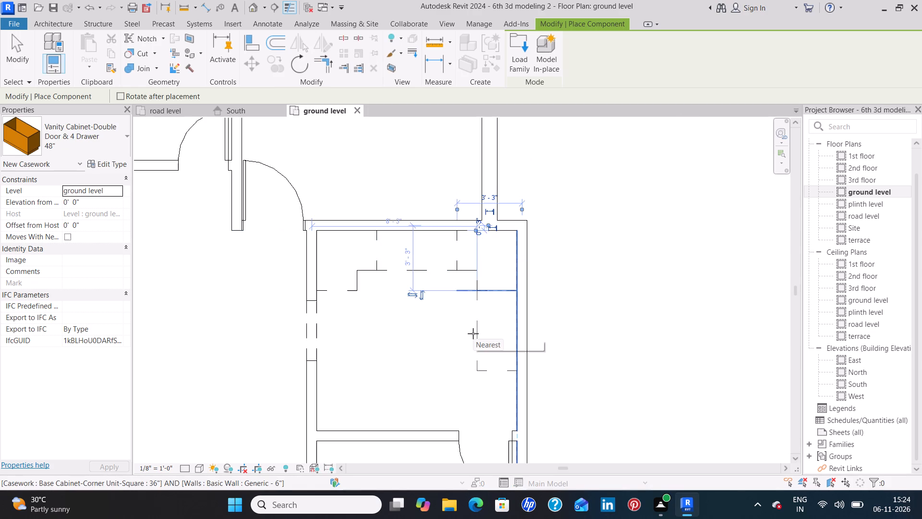
{"action": "left_click", "coordinate": [473, 334]}
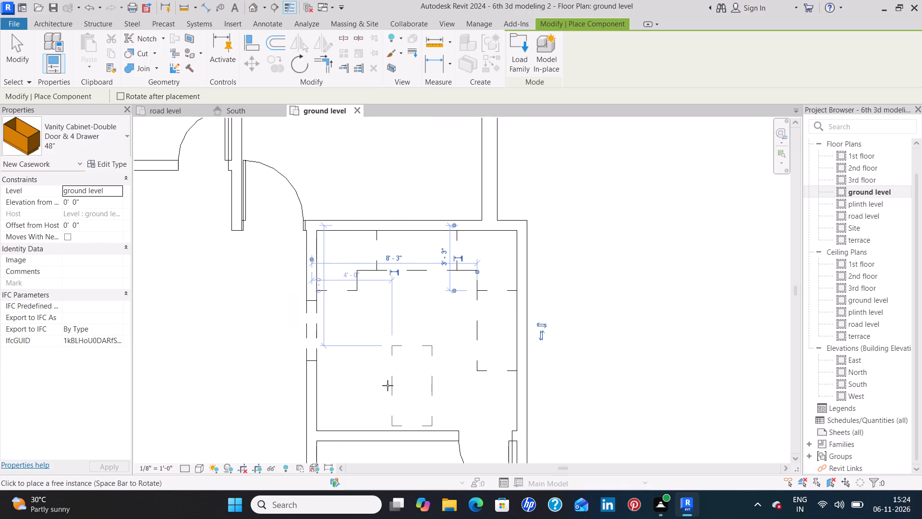
{"action": "key", "text": "space"}
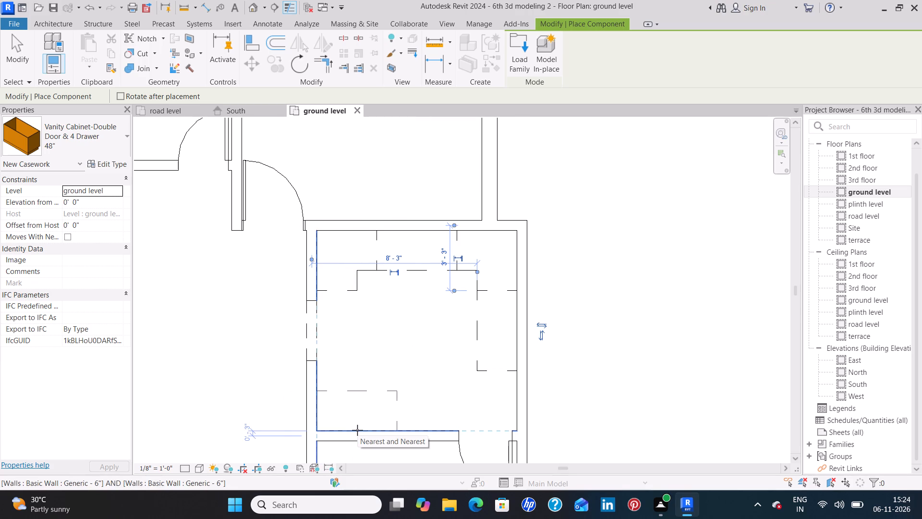
{"action": "left_click", "coordinate": [357, 430]}
{"action": "key", "text": "Escape"}
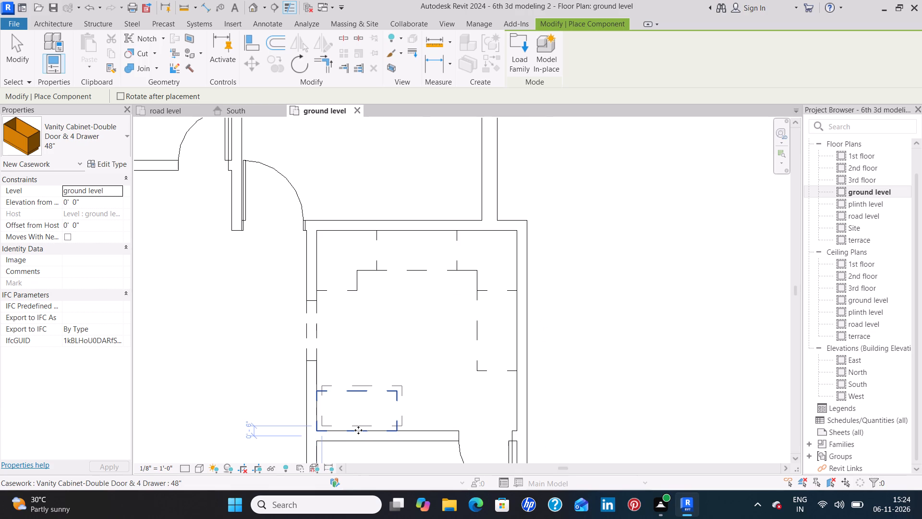
{"action": "key", "text": "Escape"}
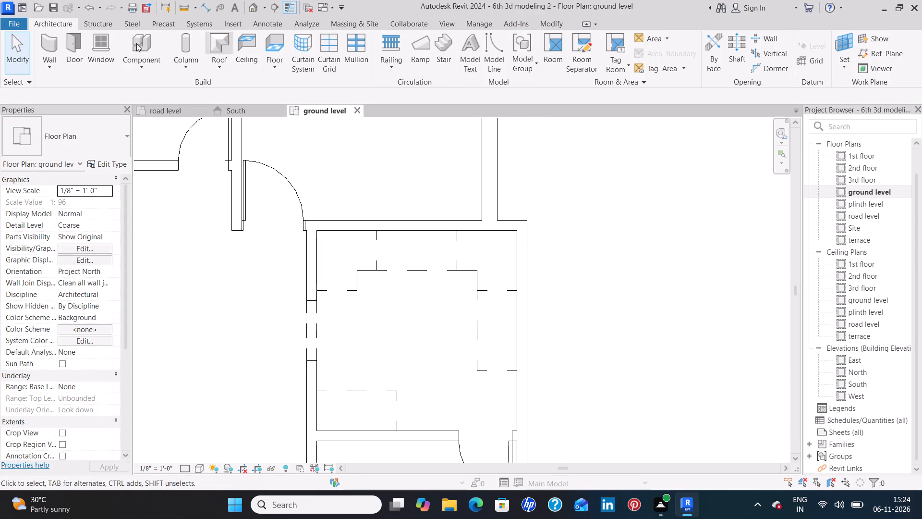
Load the Base Cabinet-Combo01 family from the Base Cabinets folder.
{"action": "left_click", "coordinate": [132, 42]}
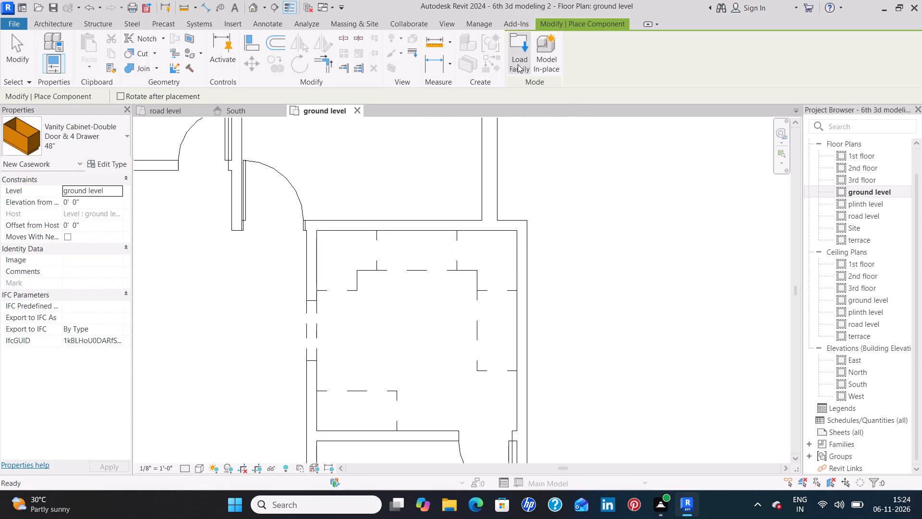
{"action": "left_click", "coordinate": [518, 64]}
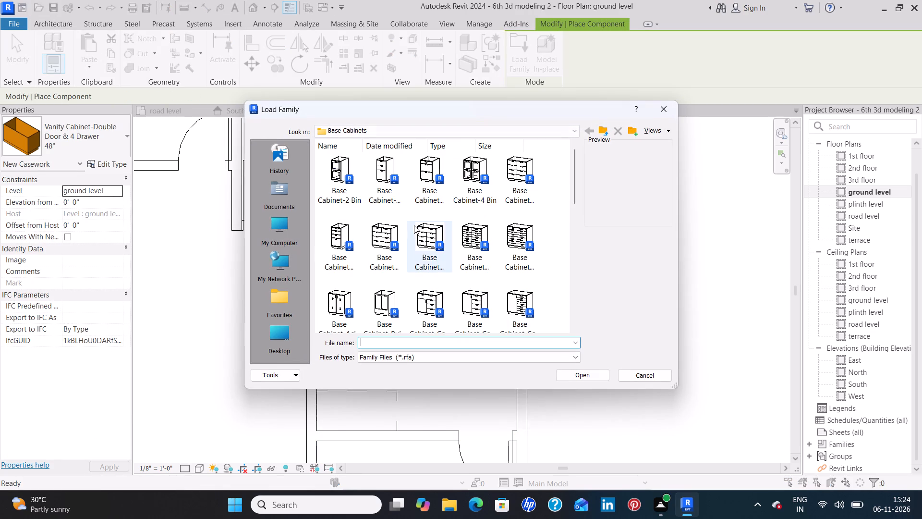
{"action": "left_click", "coordinate": [421, 301]}
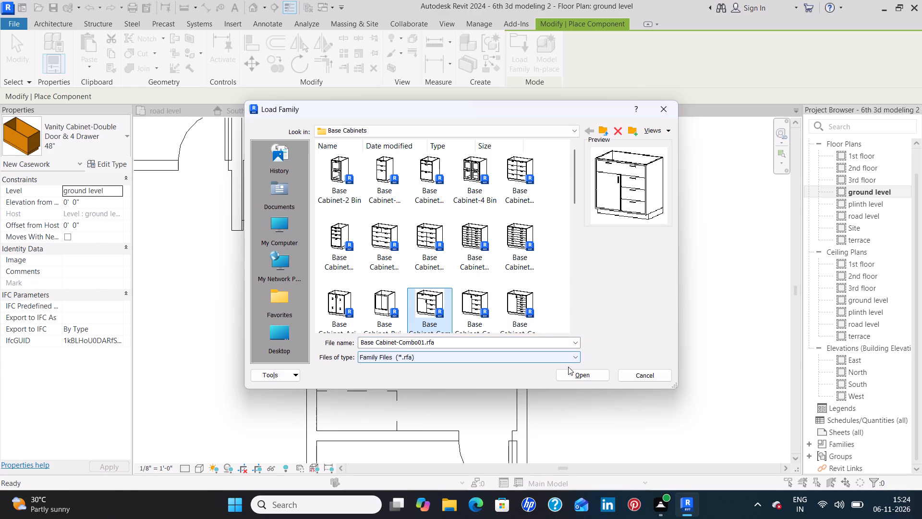
{"action": "left_click", "coordinate": [570, 372]}
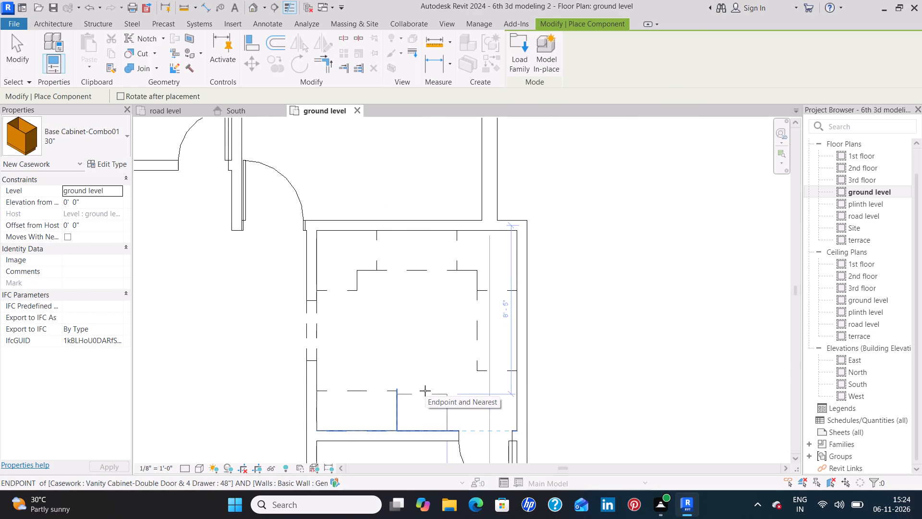
Place a 30" Base Cabinet-Combo01 against the kitchen's south wall, directly east of the southwest vanity cabinet.
{"action": "left_click", "coordinate": [425, 391]}
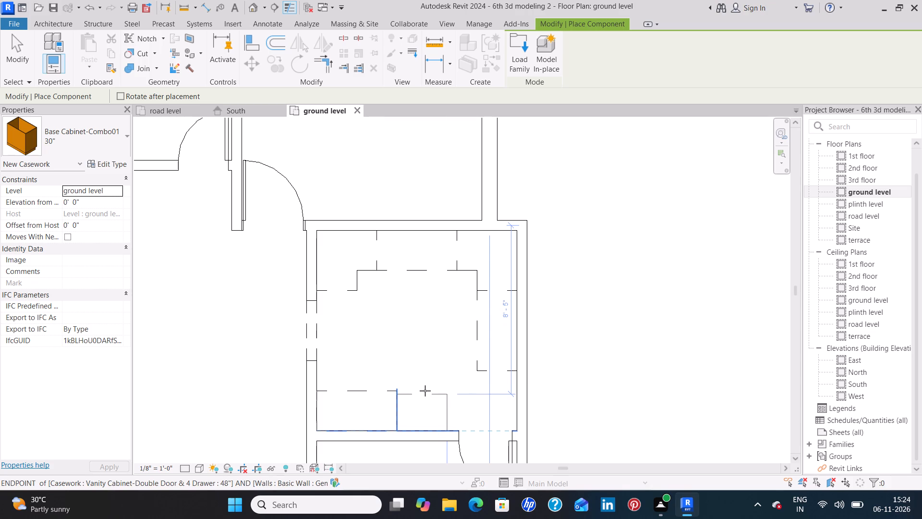
{"action": "key", "text": "Escape"}
{"action": "key", "text": "Escape"}
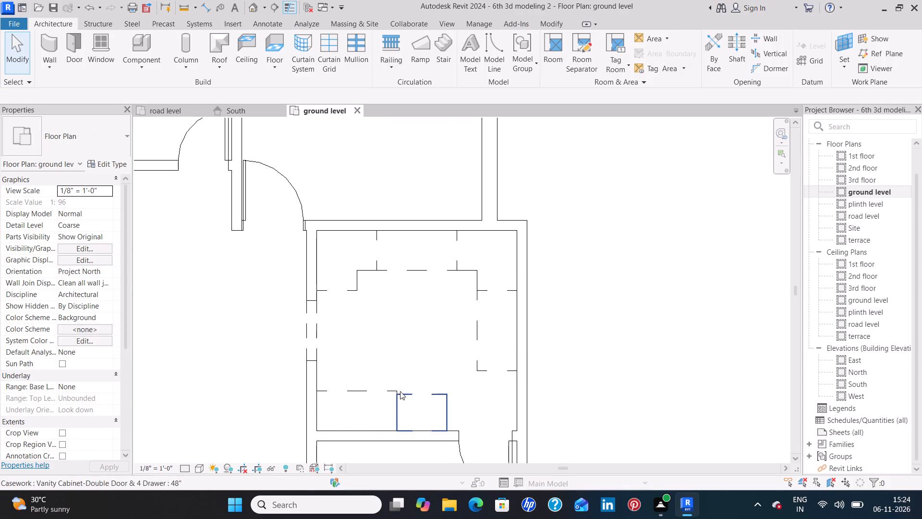
Check the type dimensions of the south-wall Base Cabinet-Combo01 and the kitchen's northwest corner unit.
{"action": "left_click", "coordinate": [435, 395]}
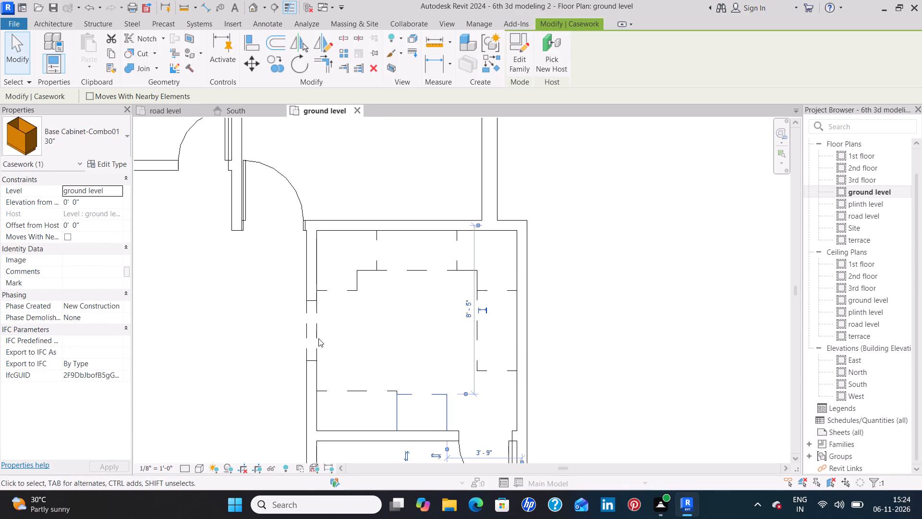
{"action": "left_click", "coordinate": [109, 166]}
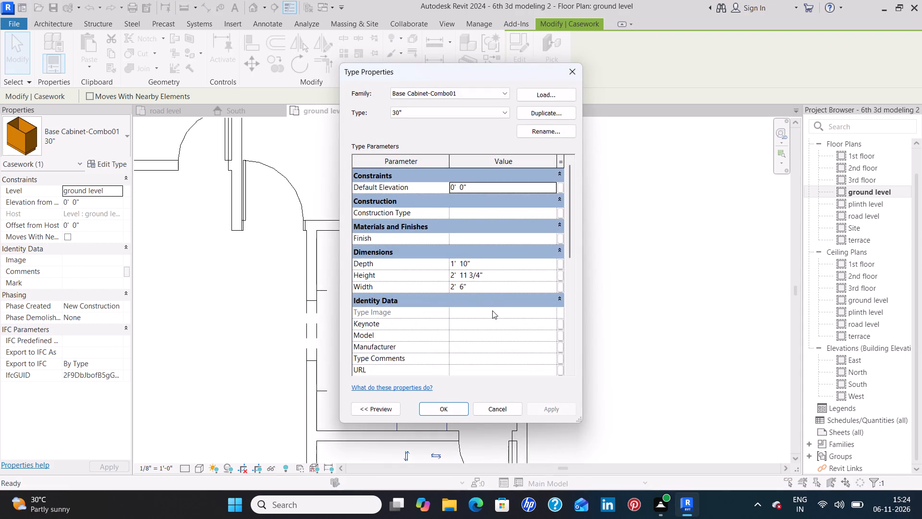
{"action": "left_click", "coordinate": [576, 69]}
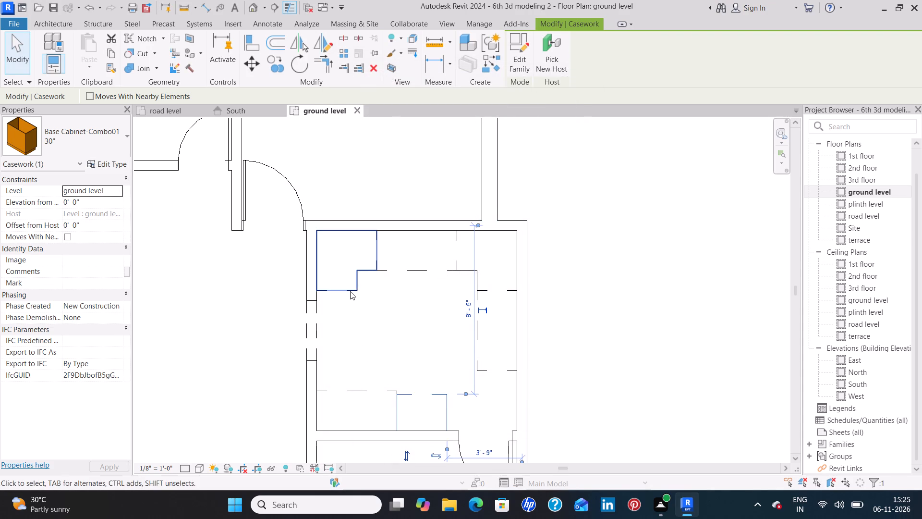
{"action": "left_click", "coordinate": [350, 290]}
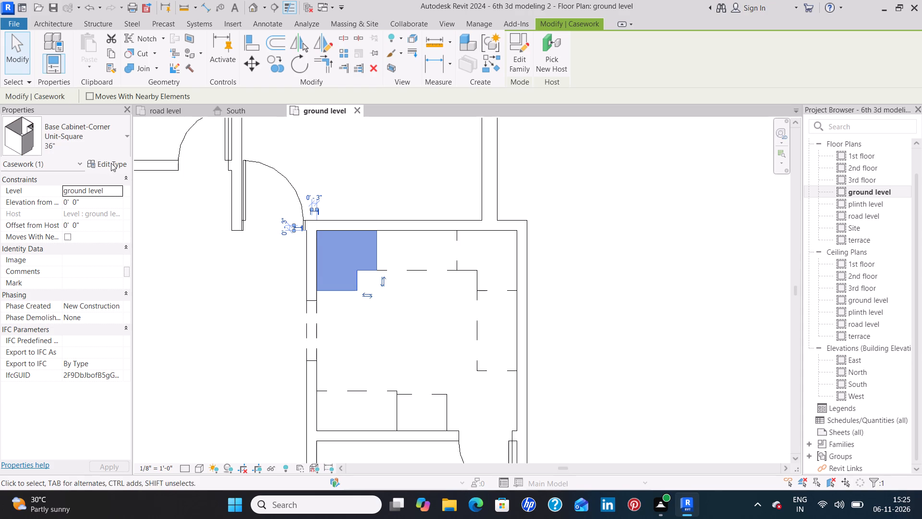
{"action": "left_click", "coordinate": [111, 163]}
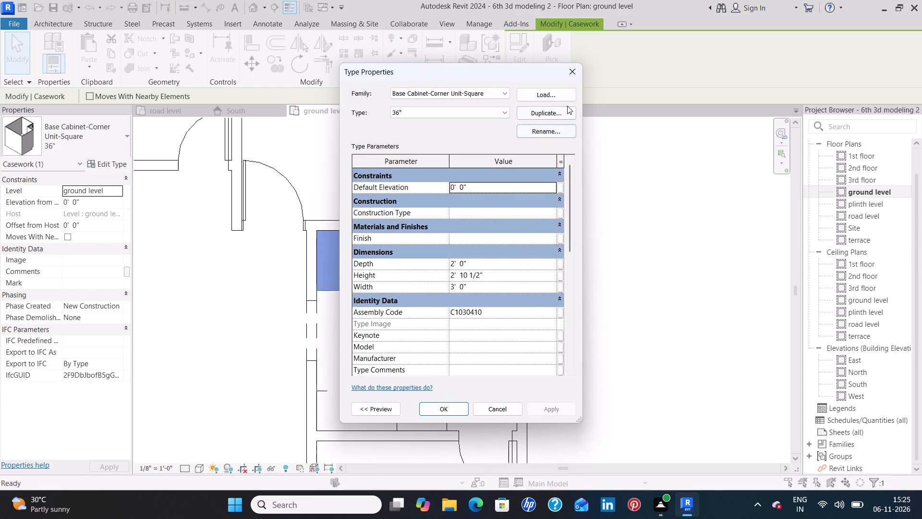
{"action": "left_click", "coordinate": [569, 76]}
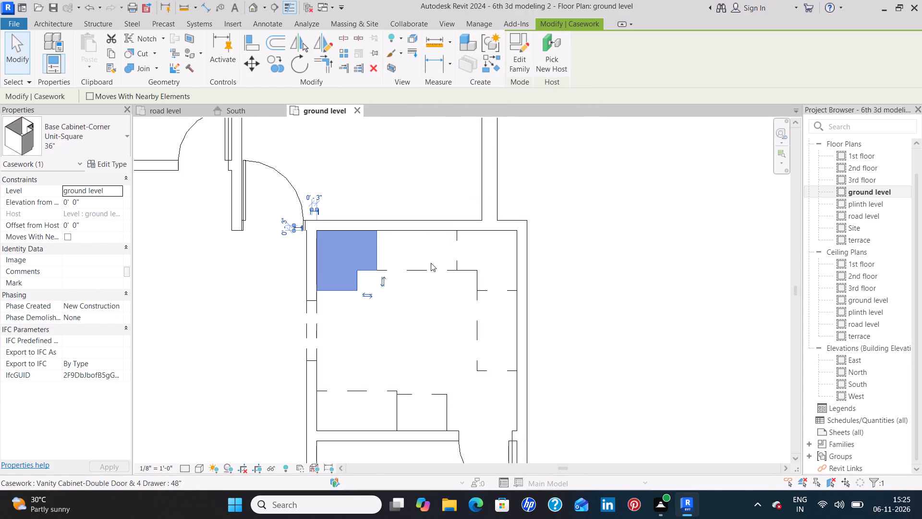
Duplicate the 48" type for the north-wall vanity cabinet between the corner units and set its height to 2' 10 1/2".
{"action": "left_click", "coordinate": [419, 268]}
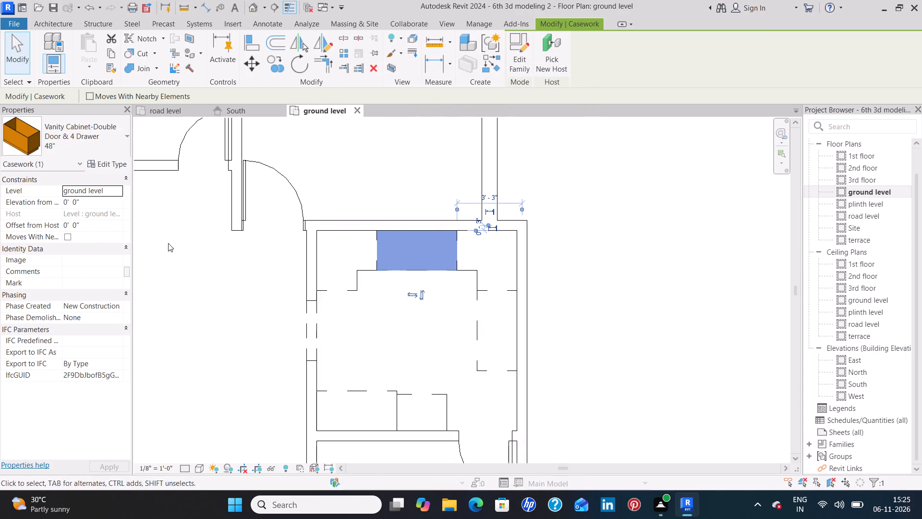
{"action": "left_click", "coordinate": [120, 162]}
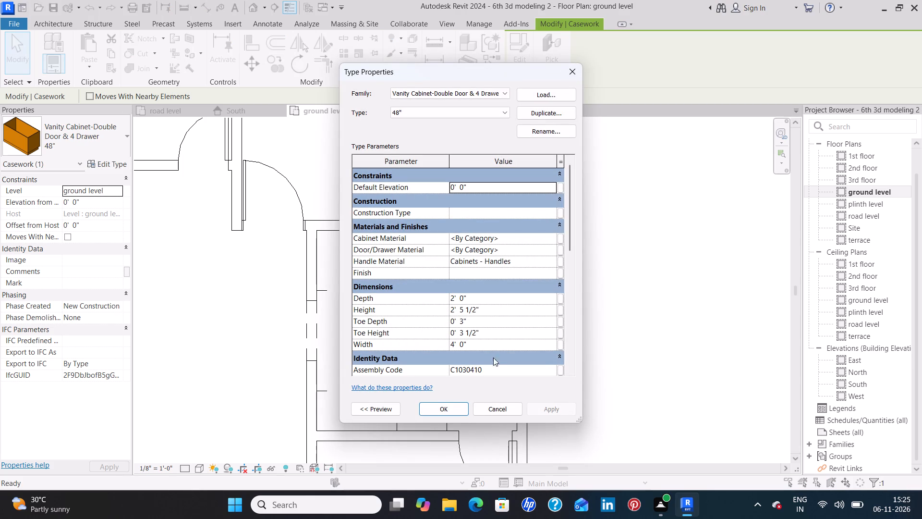
{"action": "left_click", "coordinate": [549, 111]}
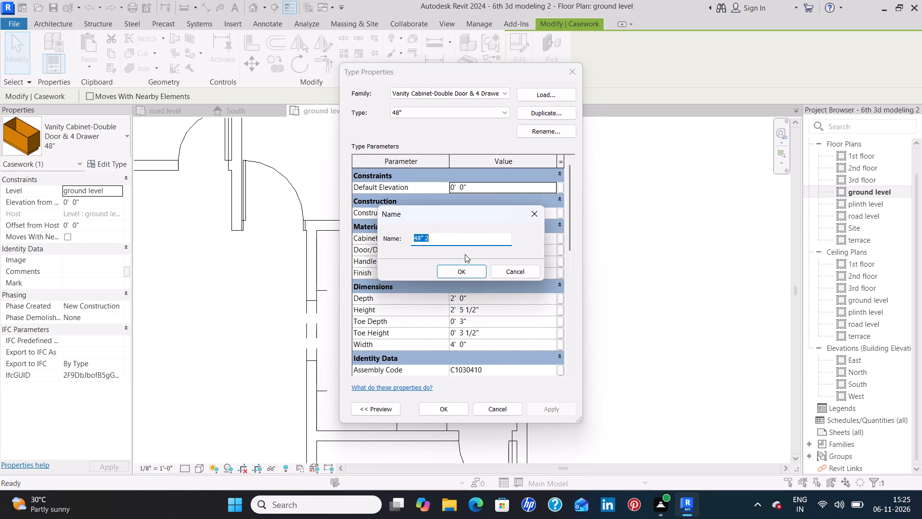
{"action": "left_click", "coordinate": [456, 277]}
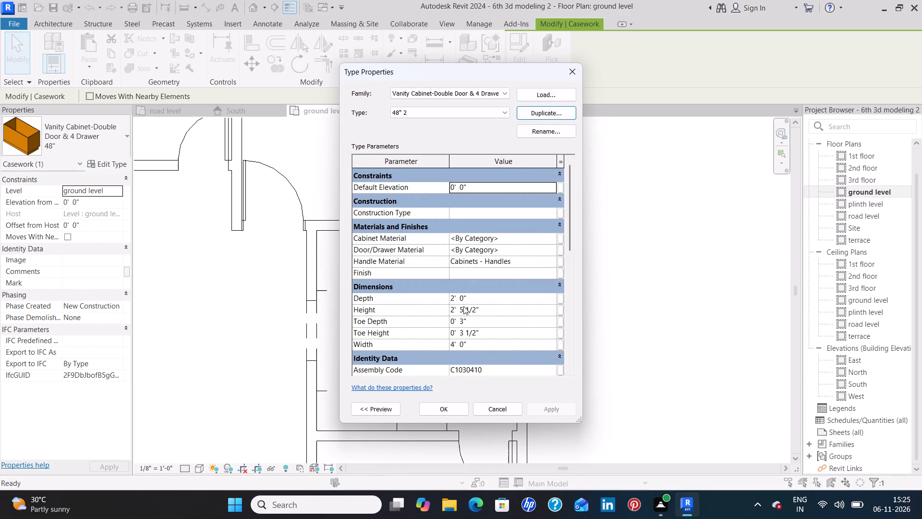
{"action": "left_click", "coordinate": [463, 306]}
{"action": "key", "text": "BackSpace"}
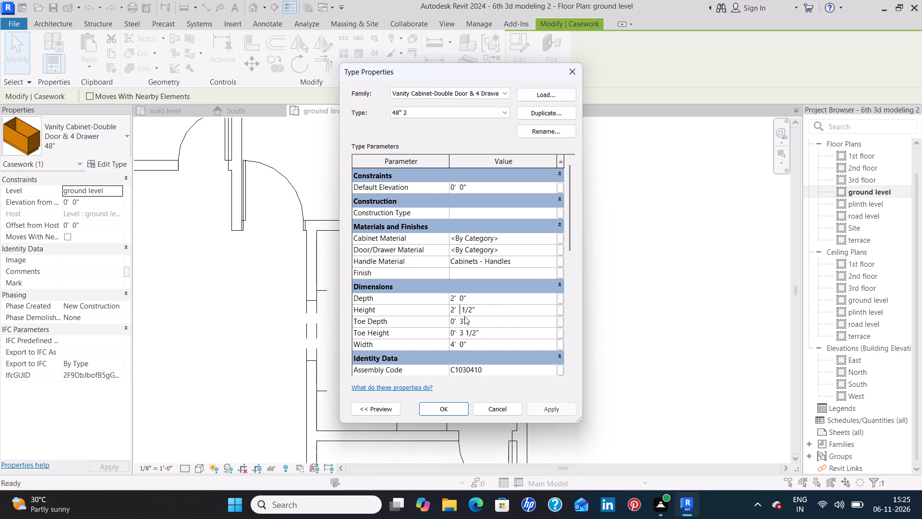
{"action": "type", "text": "10"}
{"action": "left_click", "coordinate": [554, 409]}
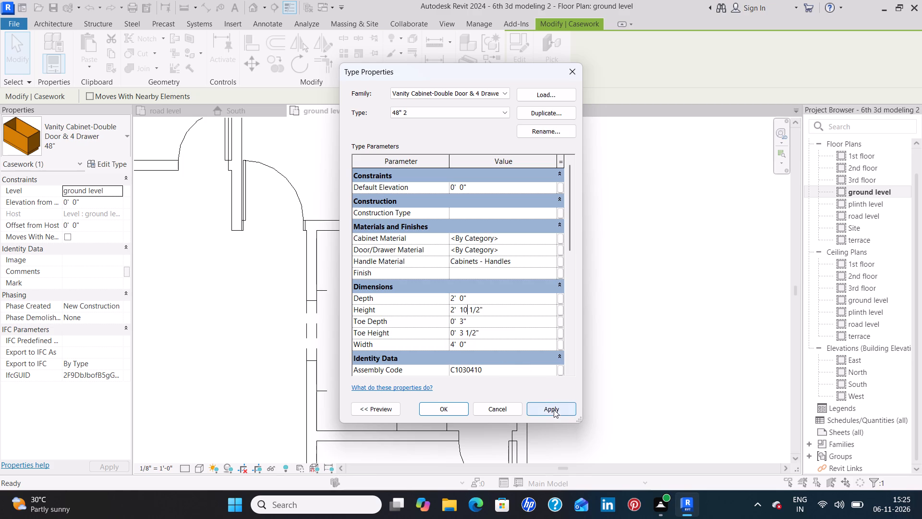
{"action": "left_click", "coordinate": [455, 413]}
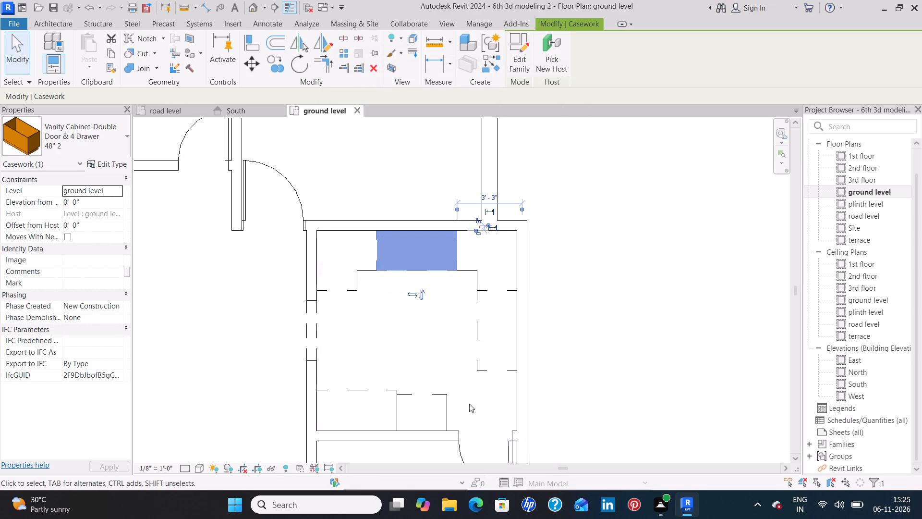
Give the east-wall and southwest vanity cabinets together a duplicate of their 48" type with height 2' 10 1/2".
{"action": "left_click", "coordinate": [477, 349]}
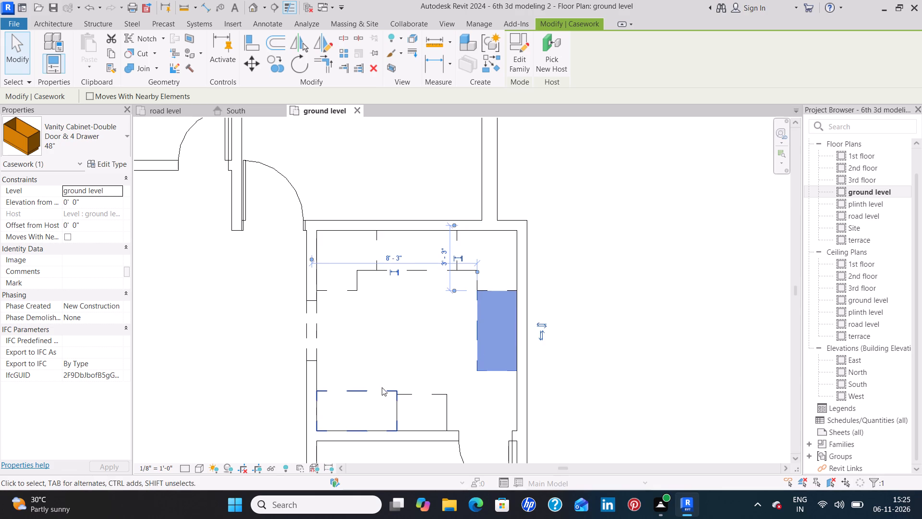
{"action": "left_click", "coordinate": [354, 390], "text": "ctrl"}
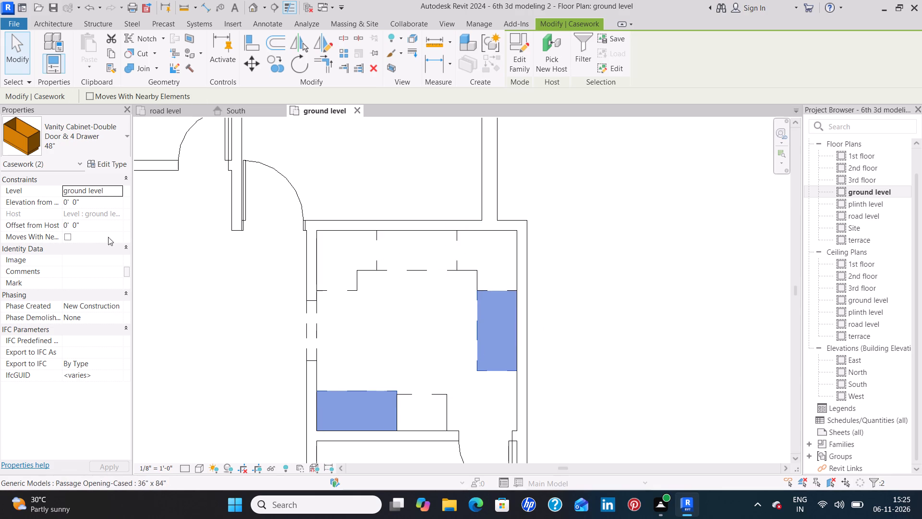
{"action": "left_click", "coordinate": [111, 166]}
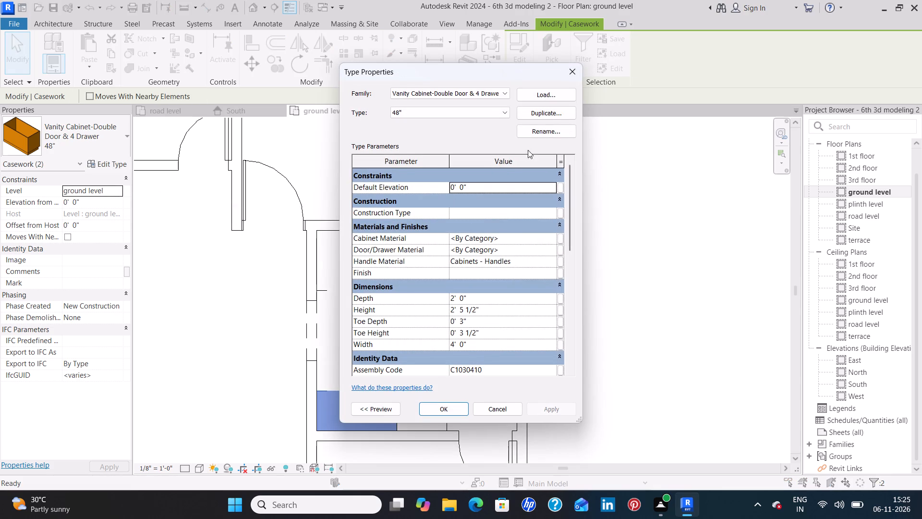
{"action": "left_click", "coordinate": [561, 113]}
{"action": "left_click", "coordinate": [454, 272]}
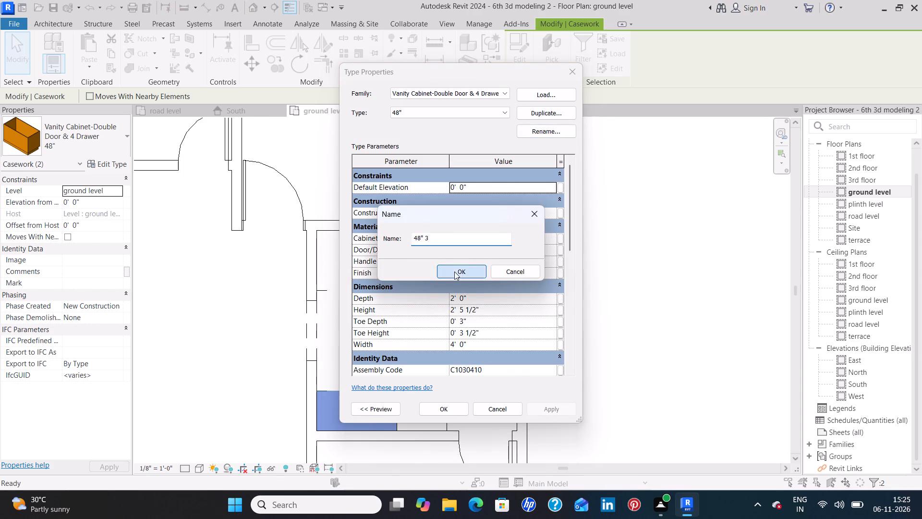
{"action": "left_click", "coordinate": [463, 312]}
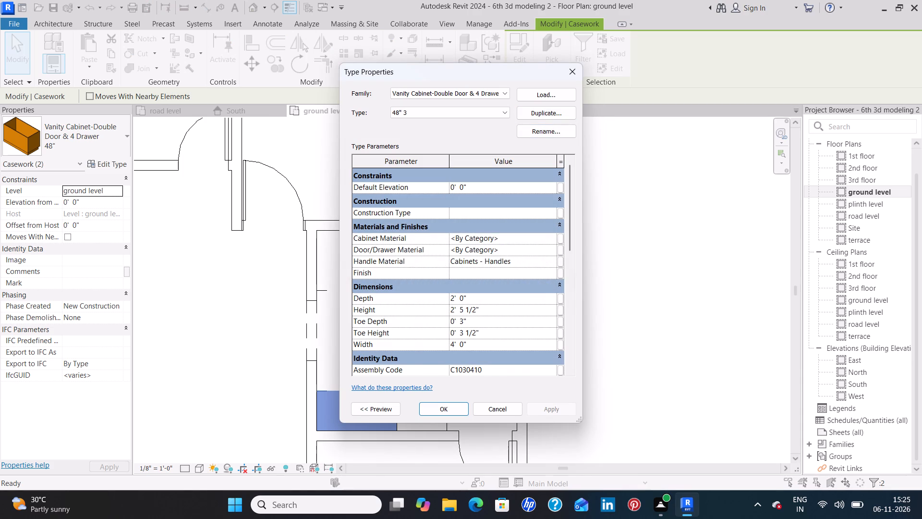
{"action": "key", "text": "BackSpace"}
{"action": "type", "text": "10"}
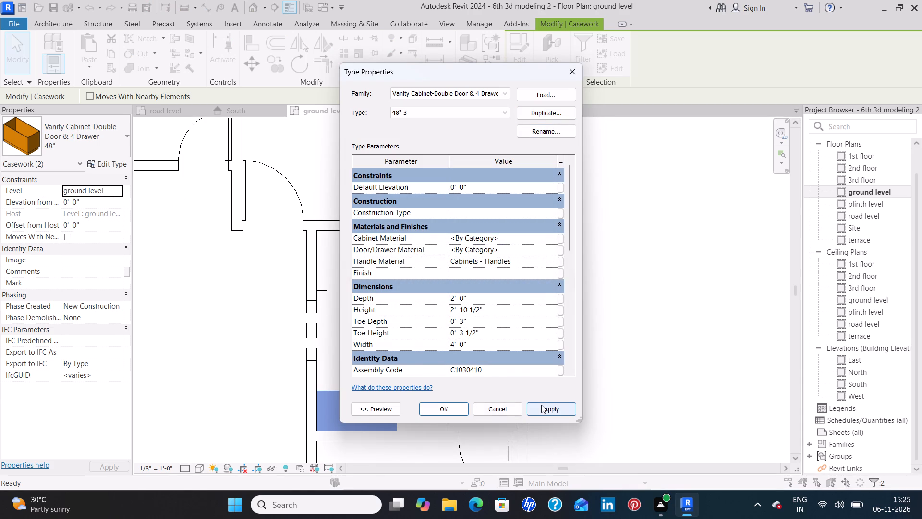
{"action": "left_click", "coordinate": [541, 405]}
{"action": "left_click", "coordinate": [429, 406]}
{"action": "left_click", "coordinate": [398, 344]}
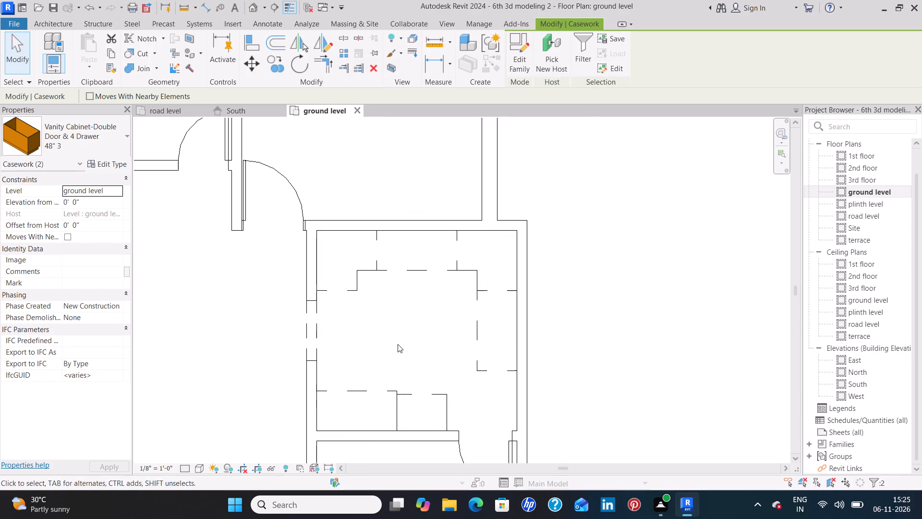
Duplicate the 30" type for the south-wall Base Cabinet-Combo01 and set its height to 2' 10.5".
{"action": "left_click", "coordinate": [429, 393]}
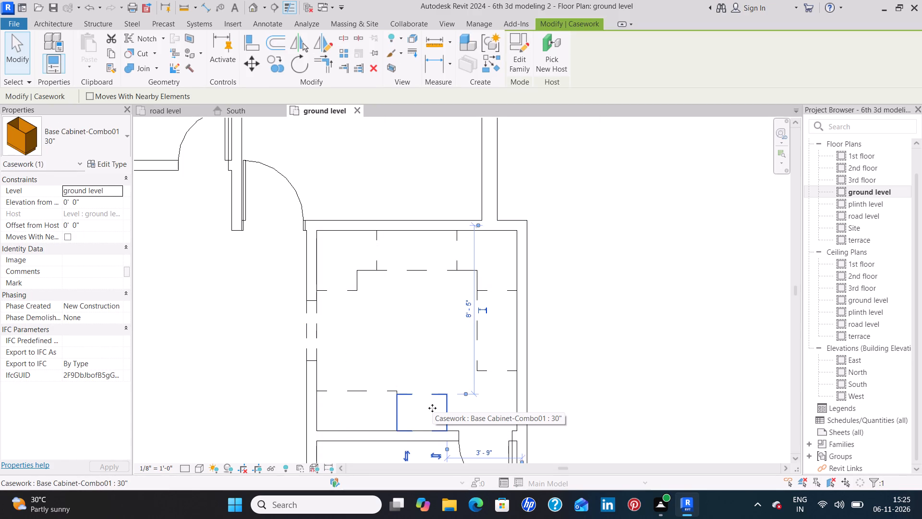
{"action": "left_click", "coordinate": [113, 164]}
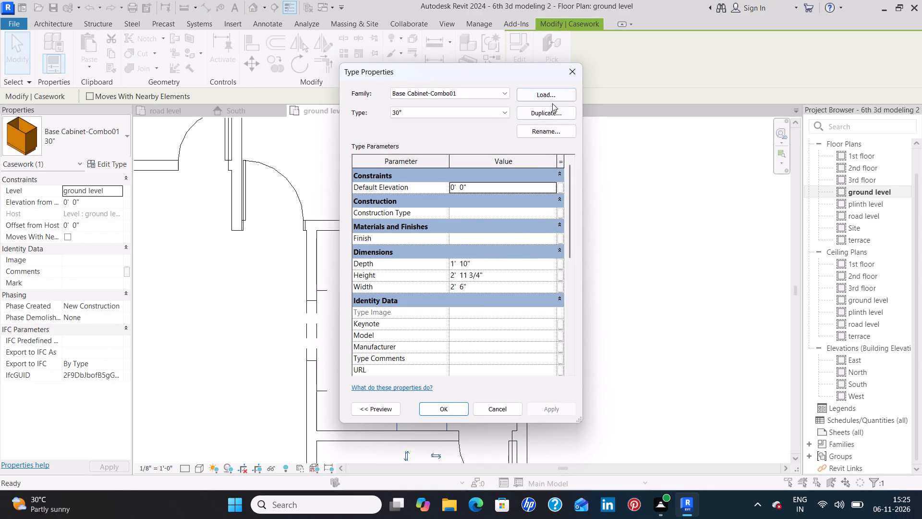
{"action": "left_click", "coordinate": [552, 113]}
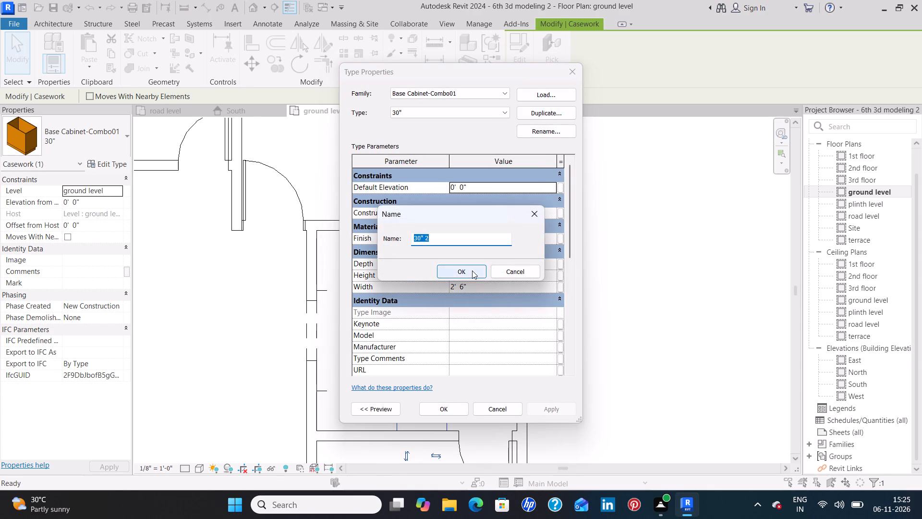
{"action": "left_click", "coordinate": [472, 271]}
{"action": "left_click", "coordinate": [467, 274]}
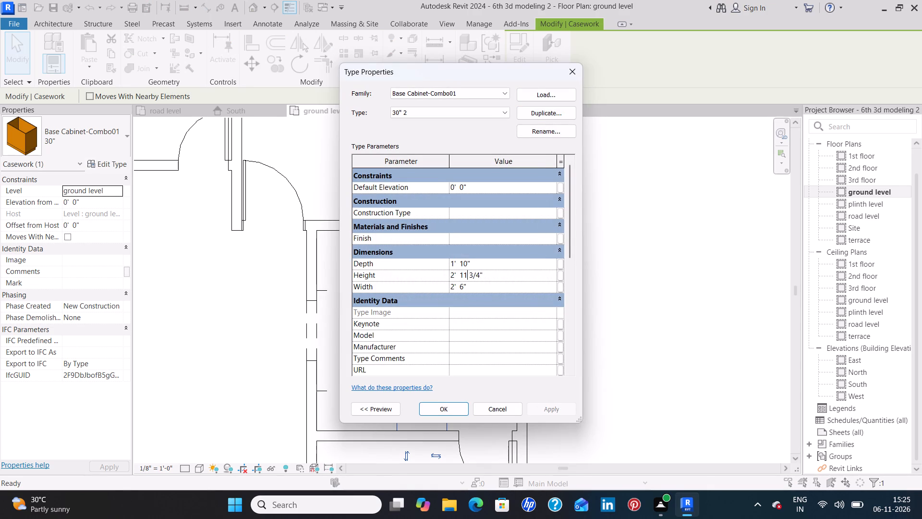
{"action": "key", "text": "BackSpace"}
{"action": "key", "text": "Right"}
{"action": "key", "text": "Right"}
{"action": "key", "text": "Right"}
{"action": "key", "text": "Right"}
{"action": "key", "text": "Right"}
{"action": "key", "text": "BackSpace"}
{"action": "key", "text": "BackSpace"}
{"action": "key", "text": "BackSpace"}
{"action": "key", "text": "BackSpace"}
{"action": "key", "text": "BackSpace"}
{"action": "type", "text": "0."}
{"action": "key", "text": "5"}
{"action": "key", "text": "shift+quotedbl"}
{"action": "left_click", "coordinate": [547, 406]}
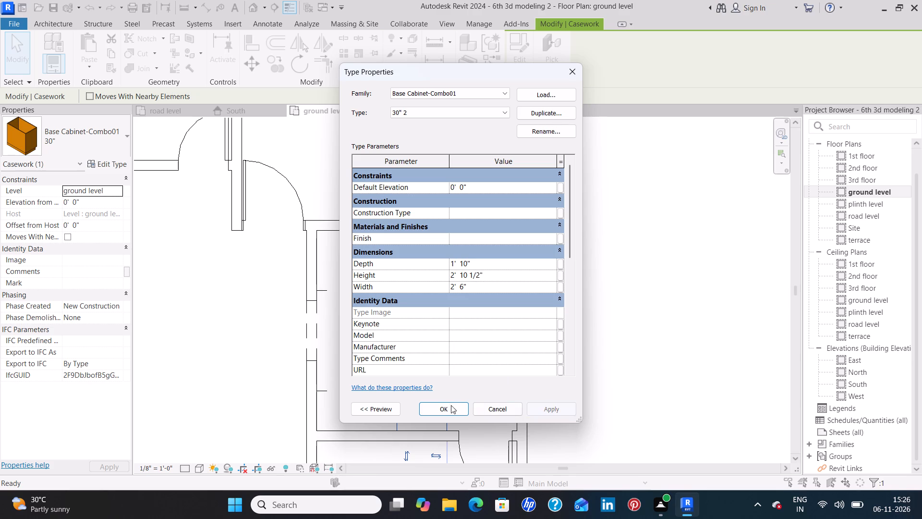
{"action": "left_click", "coordinate": [443, 409]}
{"action": "left_click", "coordinate": [585, 340]}
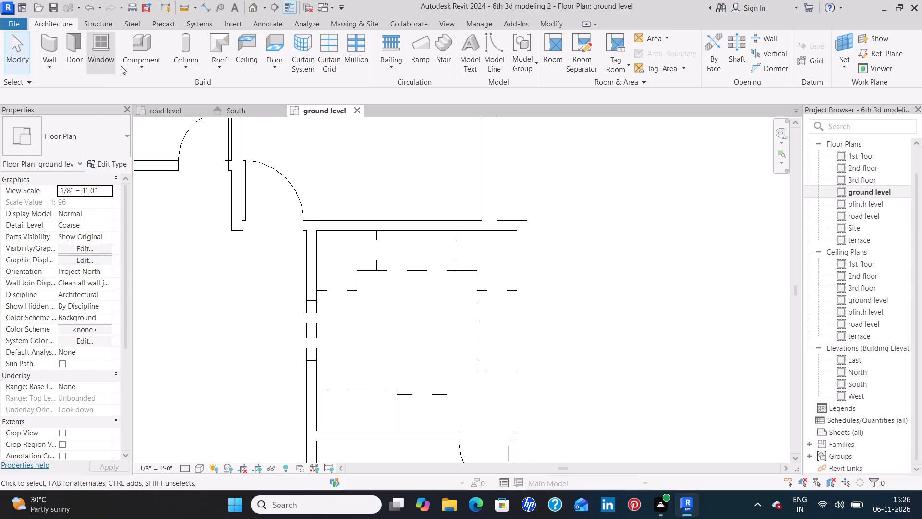
Load the Counter Top w Sink family from the Counter Tops folder of the Casework library.
{"action": "left_click", "coordinate": [145, 50]}
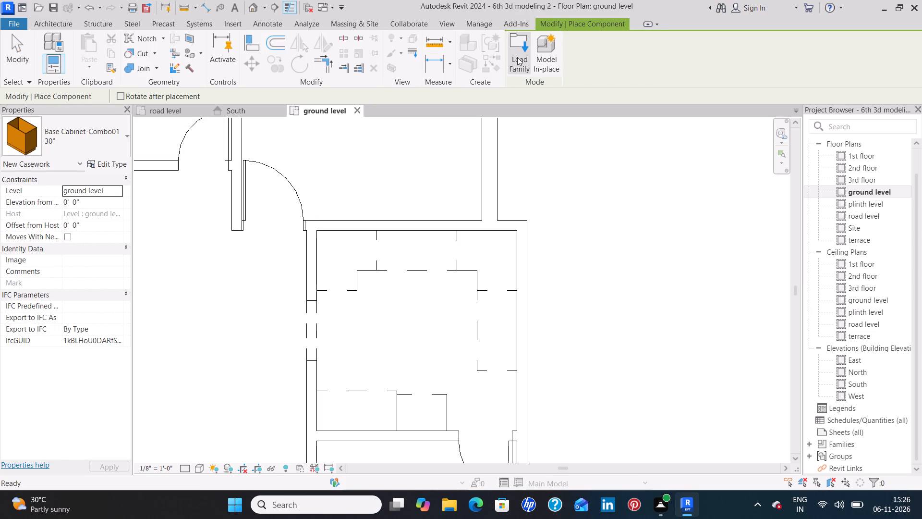
{"action": "left_click", "coordinate": [517, 57]}
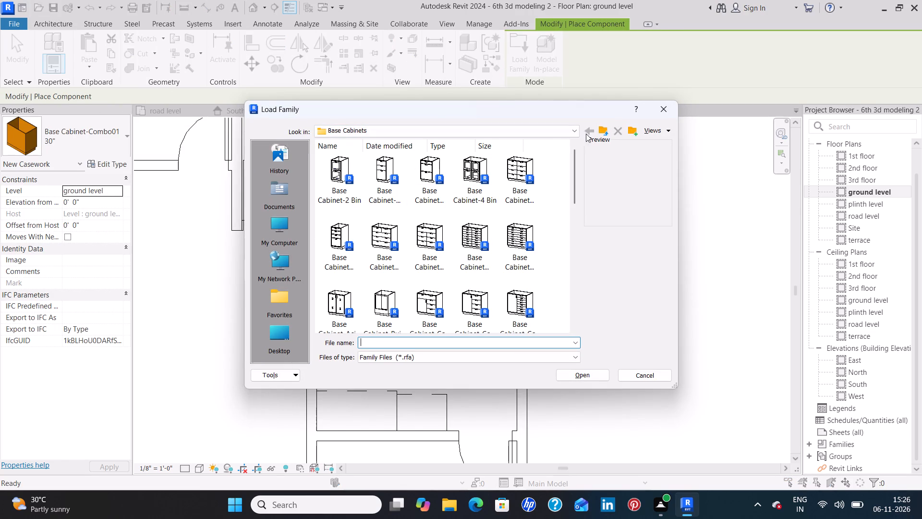
{"action": "left_click", "coordinate": [601, 129]}
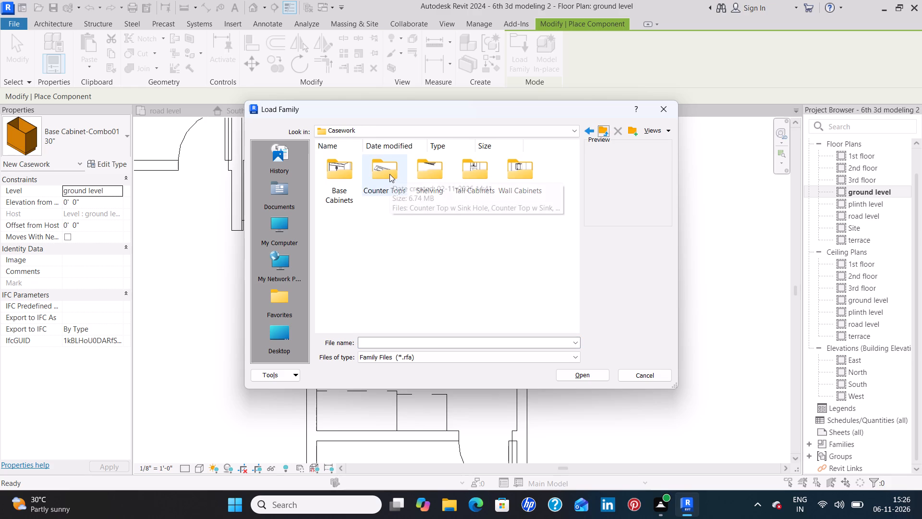
{"action": "left_click", "coordinate": [389, 174]}
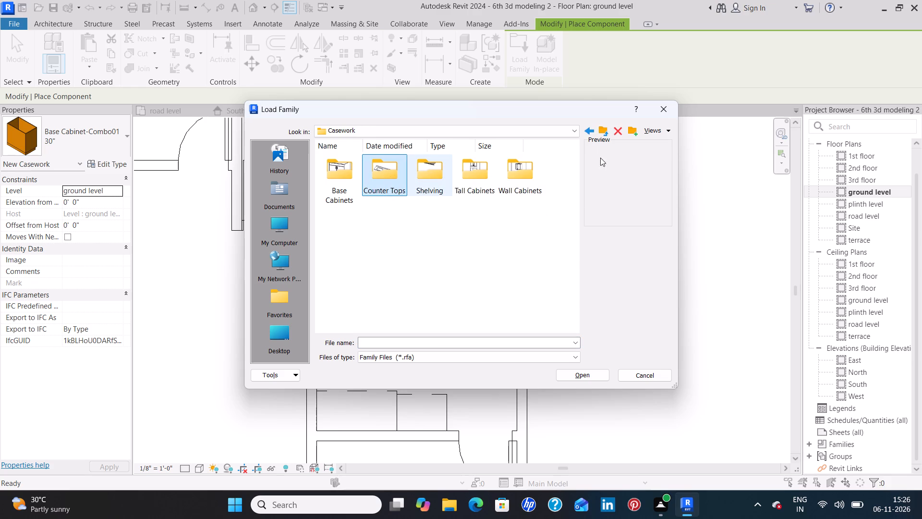
{"action": "left_click", "coordinate": [590, 372]}
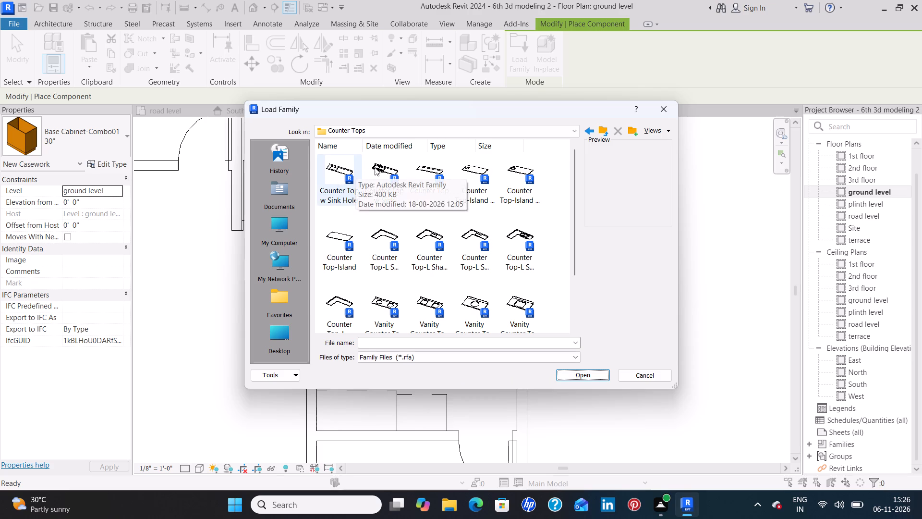
{"action": "left_click_drag", "start_coordinate": [375, 167], "coordinate": [379, 169]}
{"action": "left_click", "coordinate": [570, 380]}
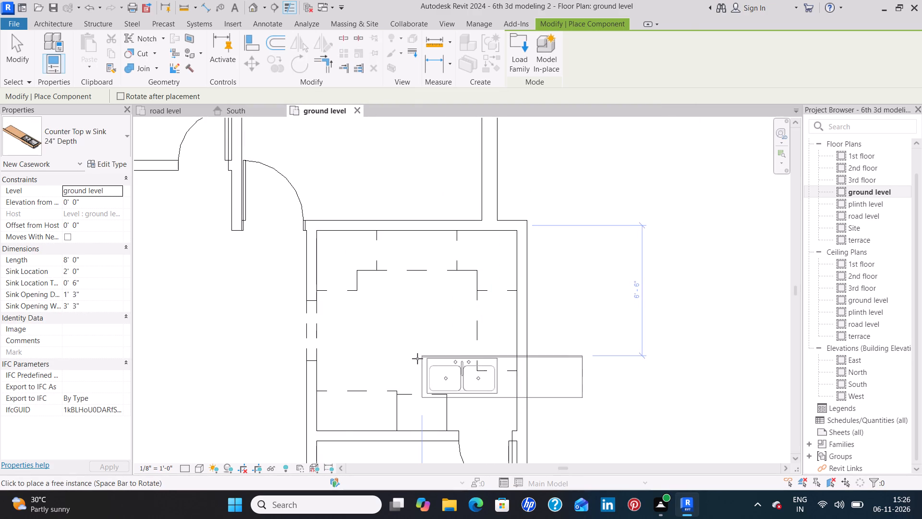
{"action": "key", "text": "Escape"}
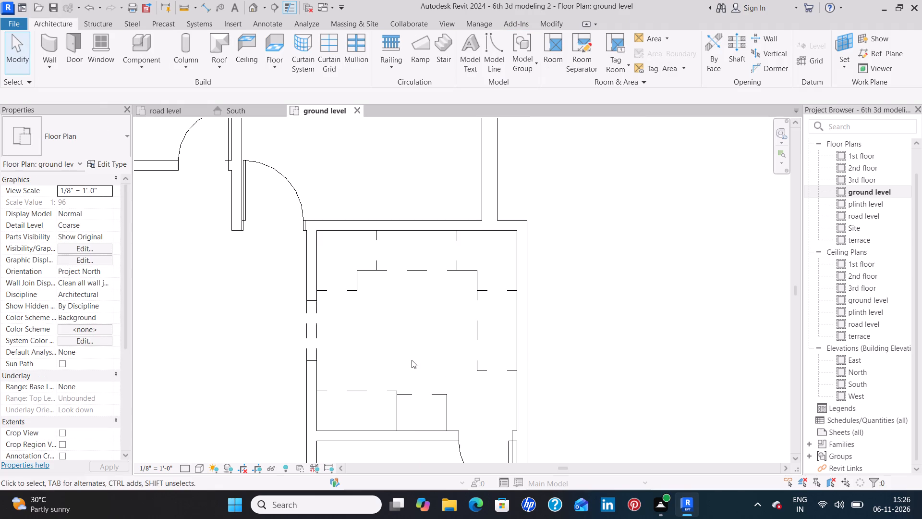
Delete the southwest vanity cabinet and the Base Cabinet-Combo01 beside it on the kitchen's south wall.
{"action": "left_click", "coordinate": [376, 390]}
{"action": "key", "text": "Delete"}
{"action": "left_click", "coordinate": [407, 393]}
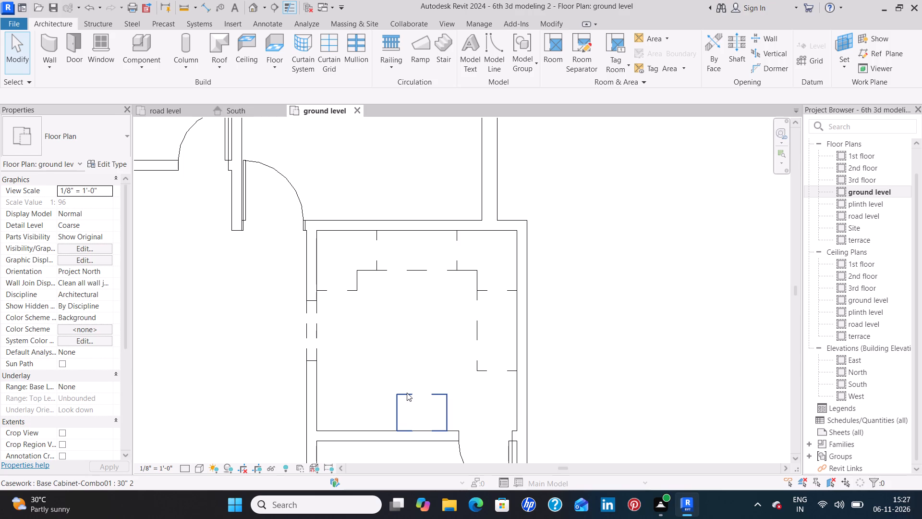
{"action": "key", "text": "Delete"}
Place another vanity cabinet of the east-wall cabinet's 48" 3 type against the south wall, aligned with the north-wall vanity cabinet.
{"action": "left_click", "coordinate": [478, 364]}
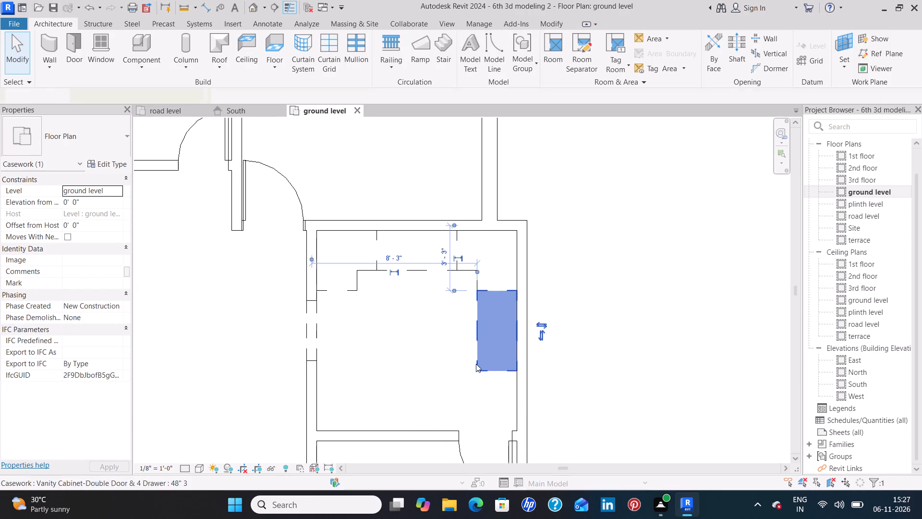
{"action": "key", "text": "c"}
{"action": "key", "text": "s"}
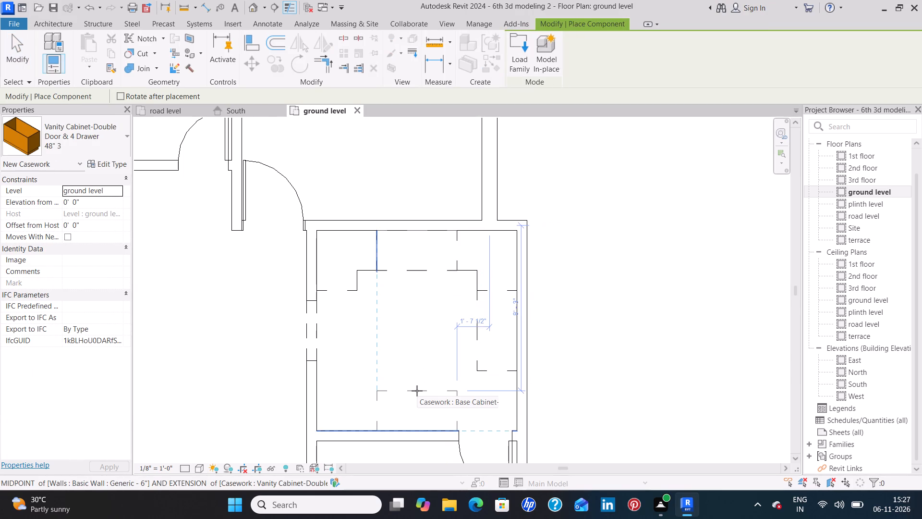
{"action": "left_click", "coordinate": [417, 391]}
{"action": "key", "text": "Escape"}
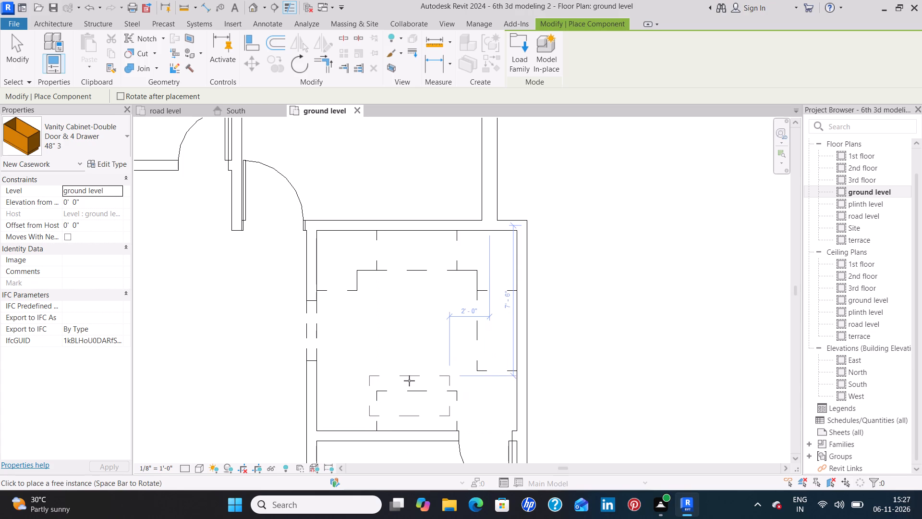
{"action": "key", "text": "Escape"}
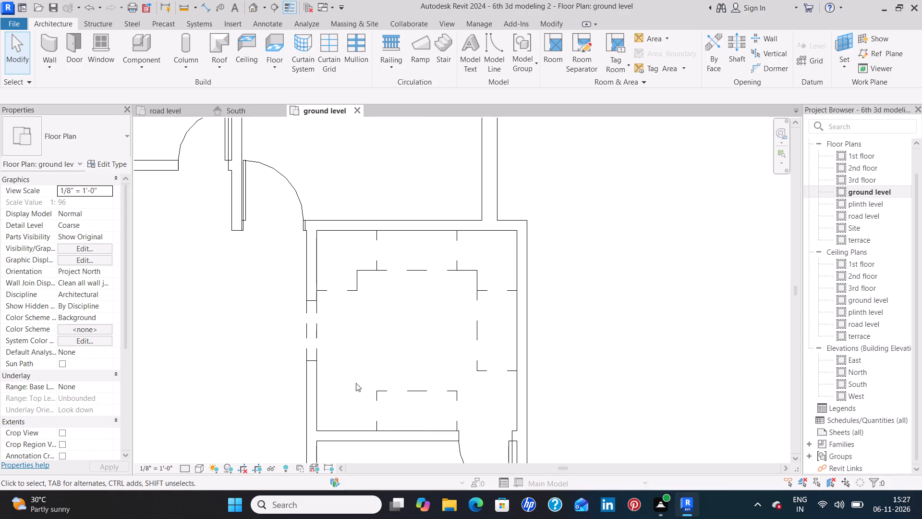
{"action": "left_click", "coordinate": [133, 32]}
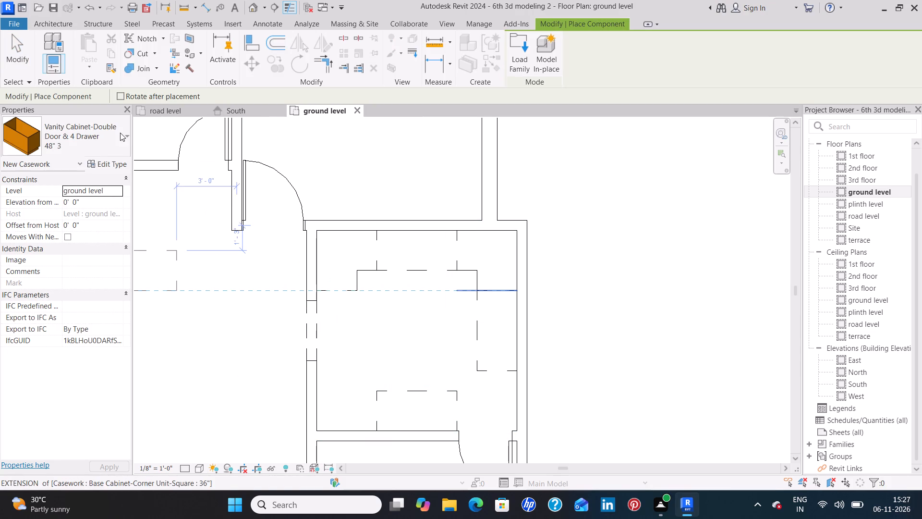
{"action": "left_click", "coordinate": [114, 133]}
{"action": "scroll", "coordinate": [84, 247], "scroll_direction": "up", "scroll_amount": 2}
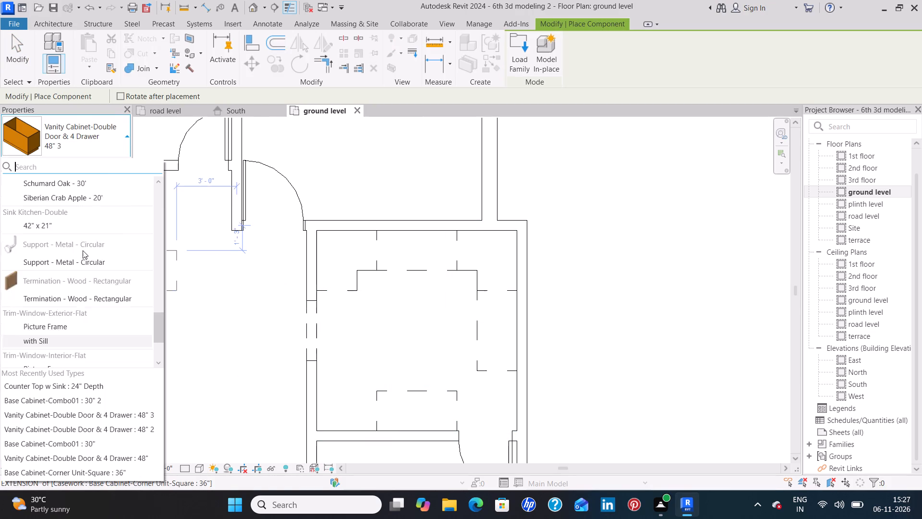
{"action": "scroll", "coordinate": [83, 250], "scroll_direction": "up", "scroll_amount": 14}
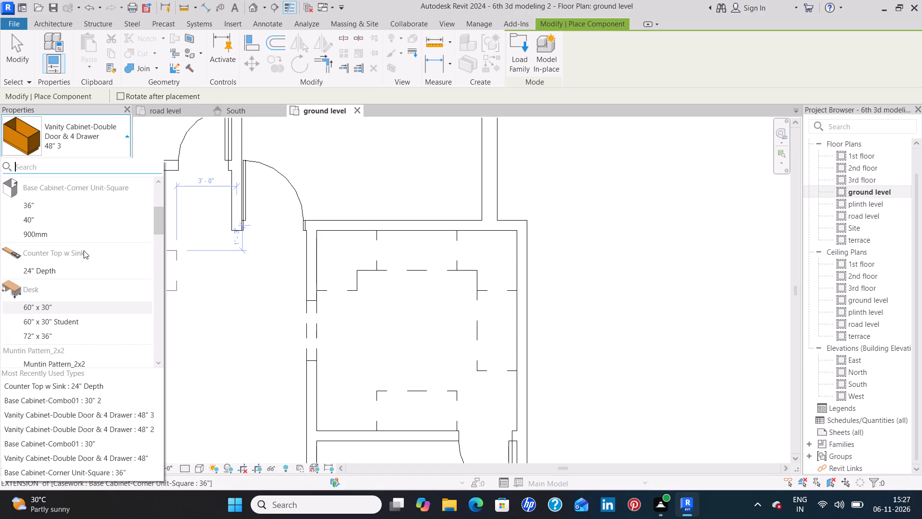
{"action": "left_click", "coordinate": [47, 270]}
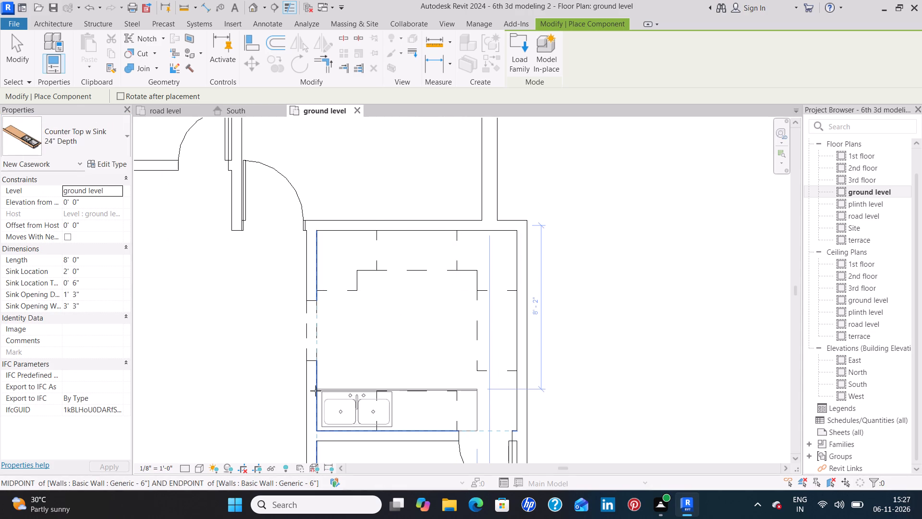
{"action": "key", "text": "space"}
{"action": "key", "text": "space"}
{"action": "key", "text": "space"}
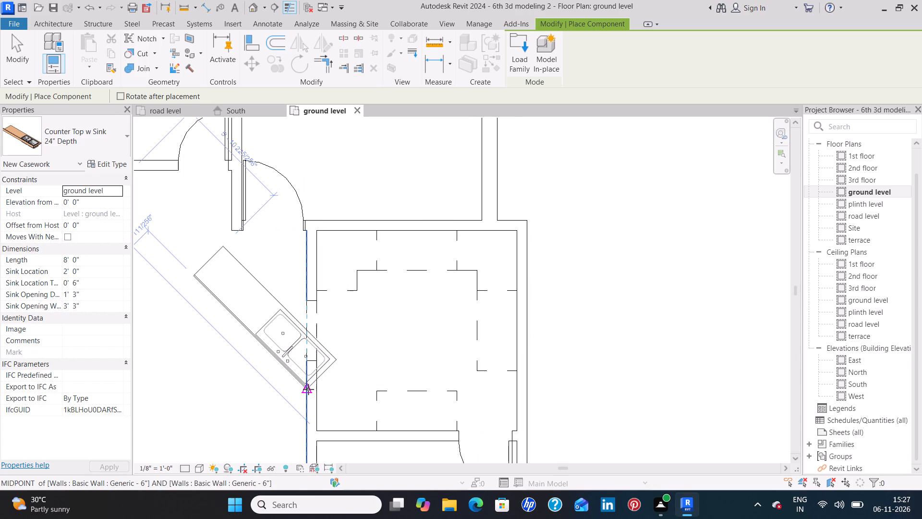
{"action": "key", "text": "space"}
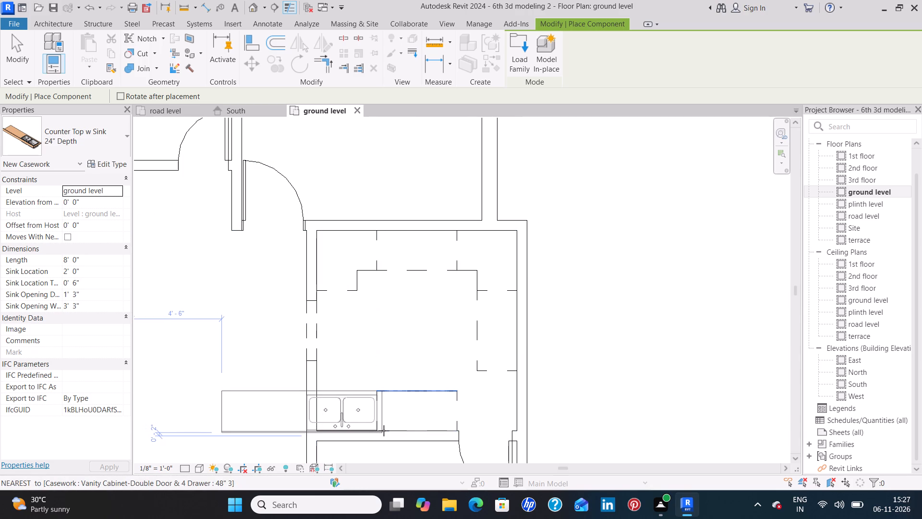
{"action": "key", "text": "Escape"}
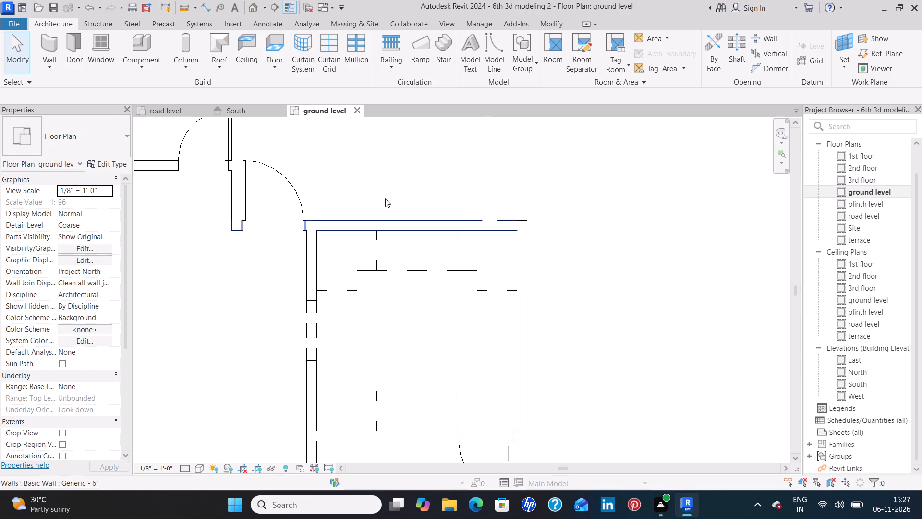
Load the Counter Top w Sink Hole family from the Counter Tops folder.
{"action": "left_click", "coordinate": [145, 47]}
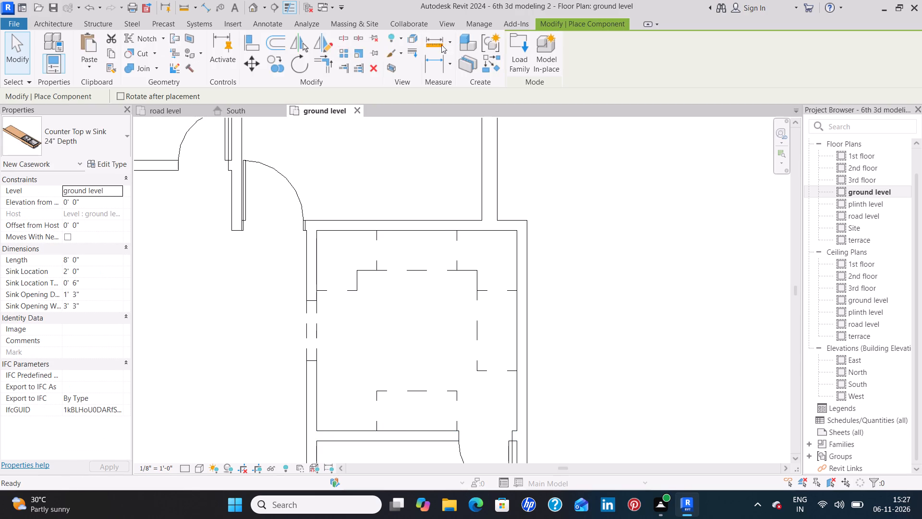
{"action": "left_click", "coordinate": [520, 55]}
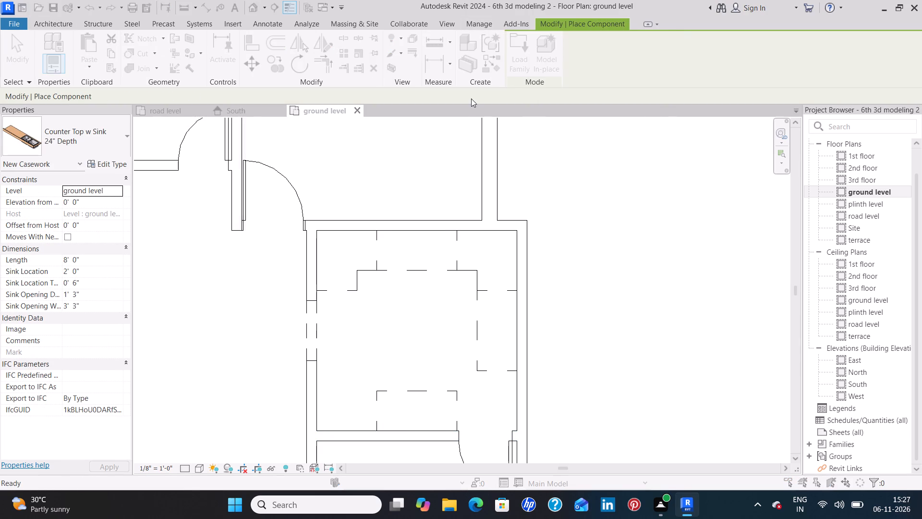
{"action": "left_click", "coordinate": [331, 184]}
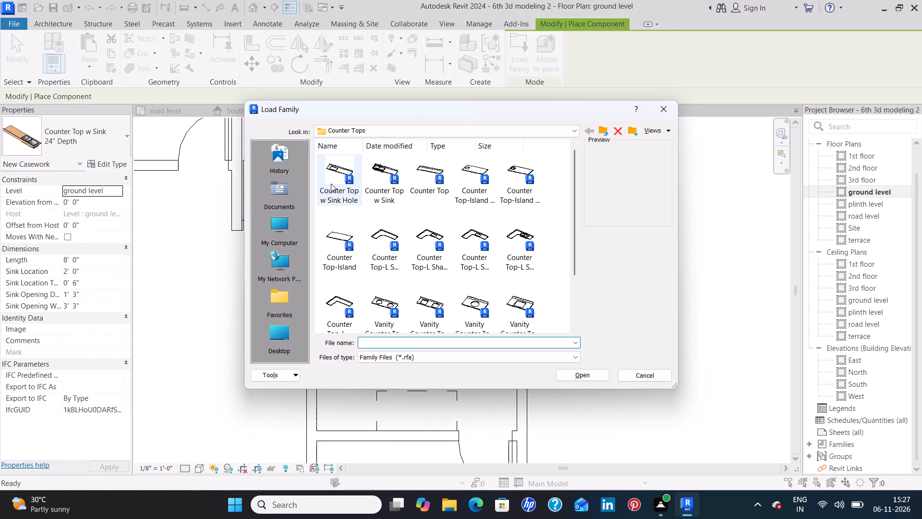
{"action": "left_click", "coordinate": [590, 374]}
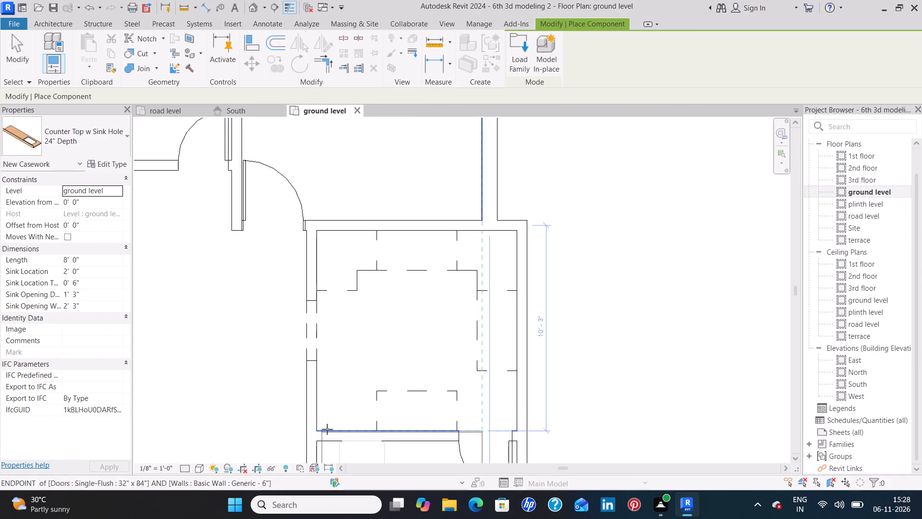
Place the 24" Depth sink-hole counter top rotated 180° along the kitchen's south wall, its east end about 6' 9" from the east wall.
{"action": "key", "text": "space"}
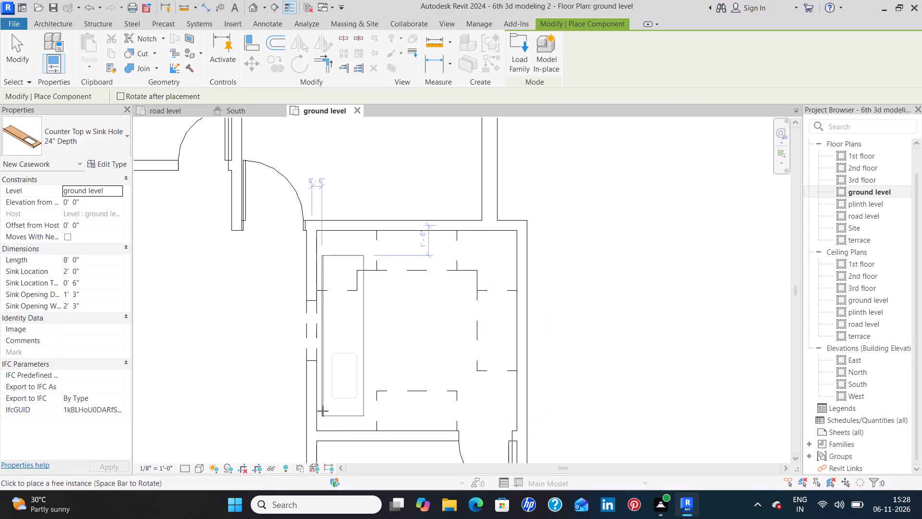
{"action": "key", "text": "space"}
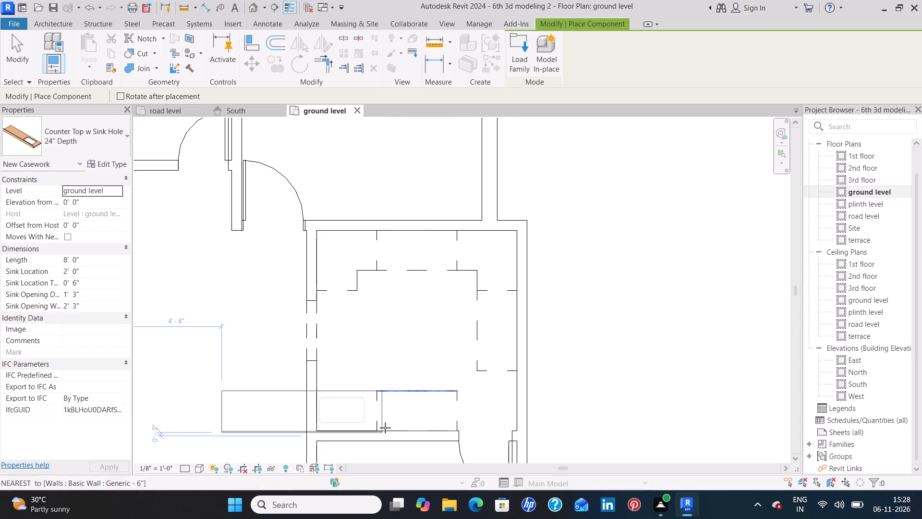
{"action": "scroll", "coordinate": [384, 428], "scroll_direction": "up", "scroll_amount": 4}
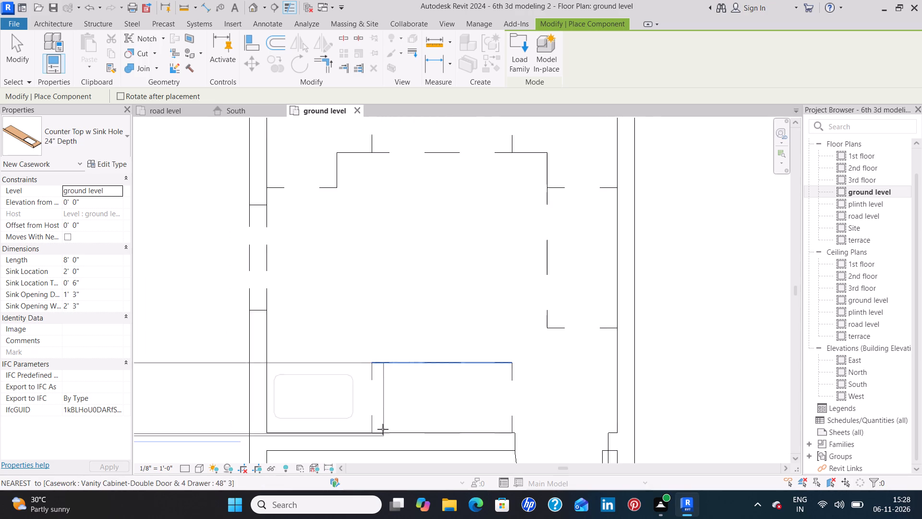
{"action": "scroll", "coordinate": [383, 429], "scroll_direction": "up", "scroll_amount": 1}
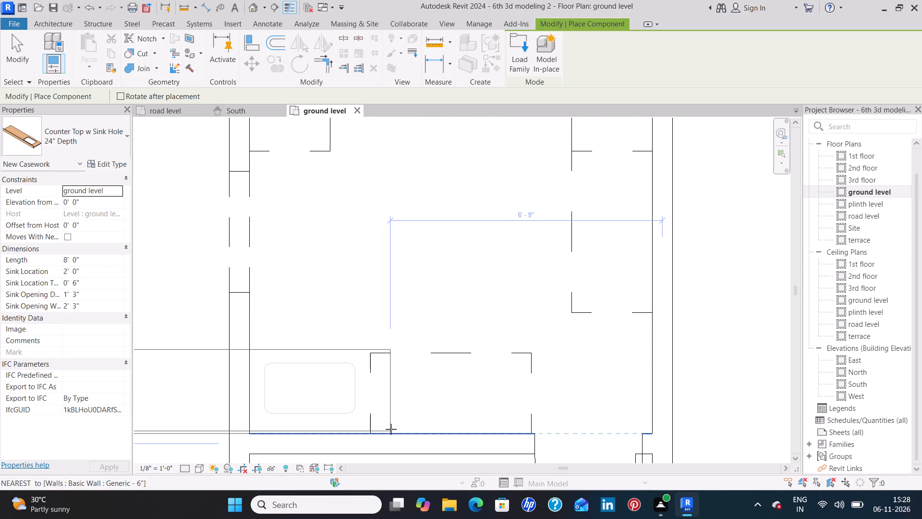
{"action": "left_click", "coordinate": [391, 429]}
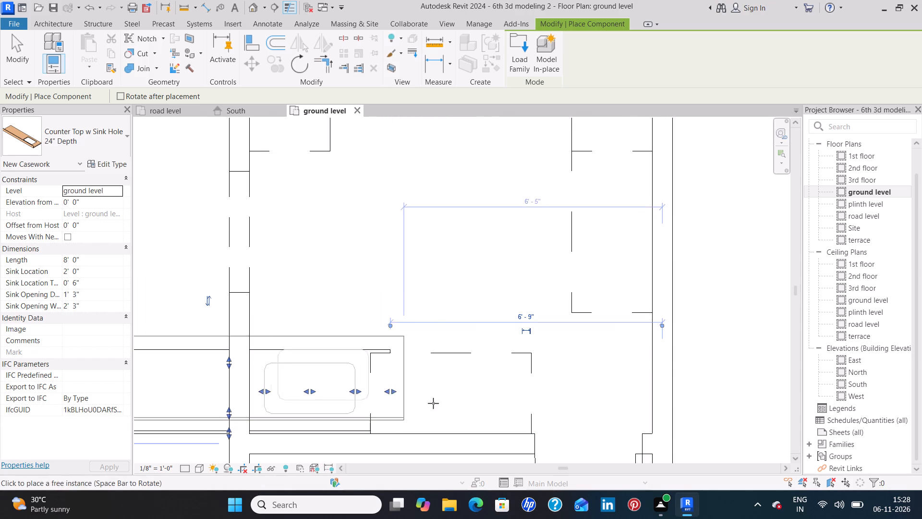
{"action": "key", "text": "Escape"}
{"action": "key", "text": "Escape"}
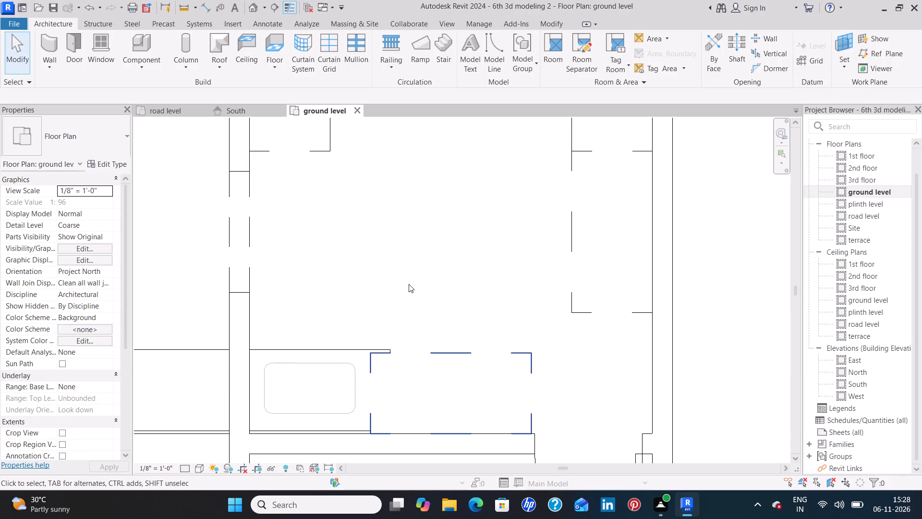
Shorten the sink-hole counter top to 3' 6" by bringing its west end to the inner face of the kitchen's west wall.
{"action": "scroll", "coordinate": [409, 284], "scroll_direction": "down", "scroll_amount": 4}
{"action": "middle_click_drag", "start_coordinate": [404, 284], "coordinate": [468, 288]}
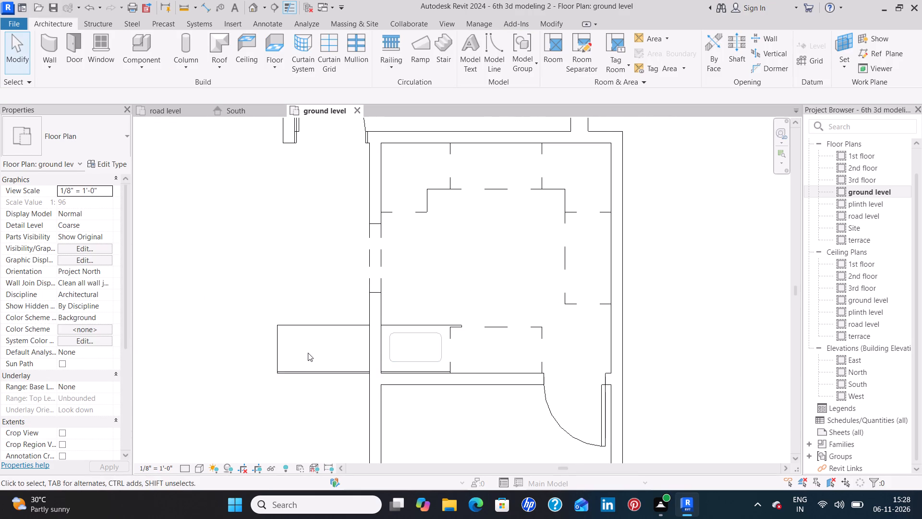
{"action": "left_click", "coordinate": [280, 360]}
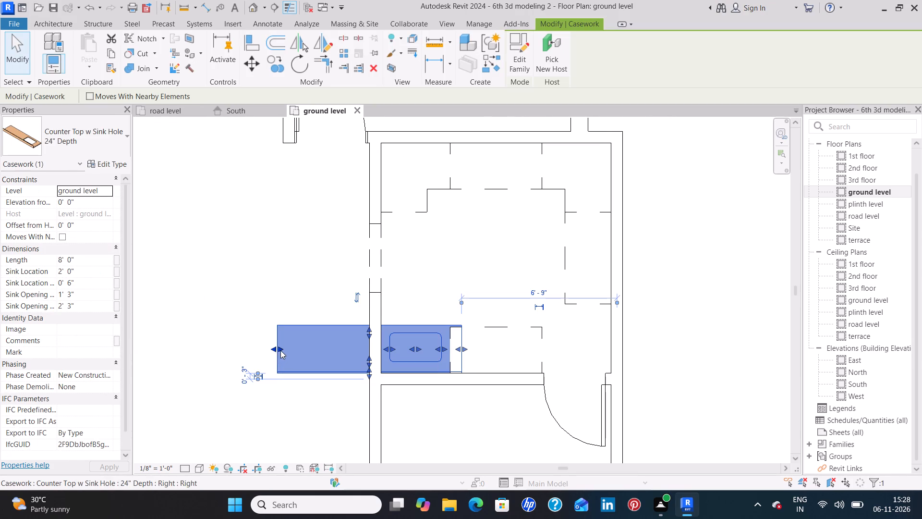
{"action": "left_click_drag", "start_coordinate": [278, 348], "coordinate": [378, 346]}
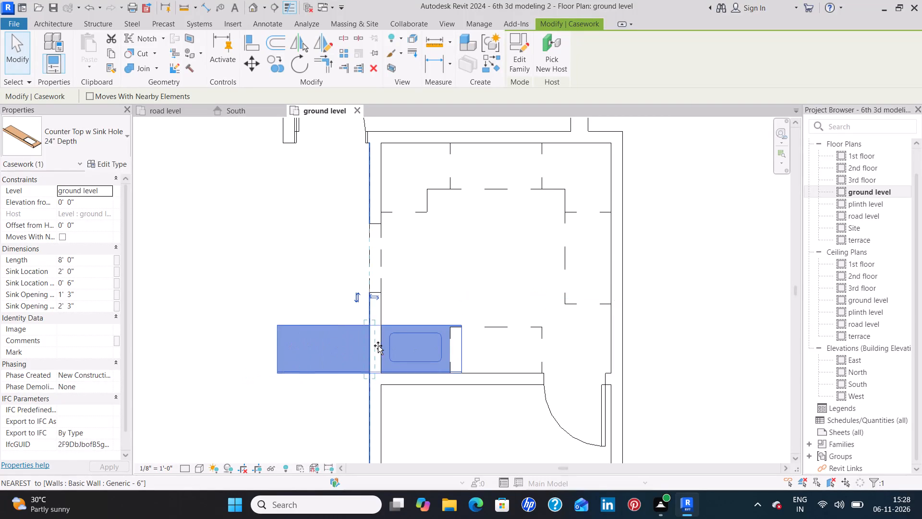
{"action": "left_click_drag", "start_coordinate": [378, 346], "coordinate": [384, 346]}
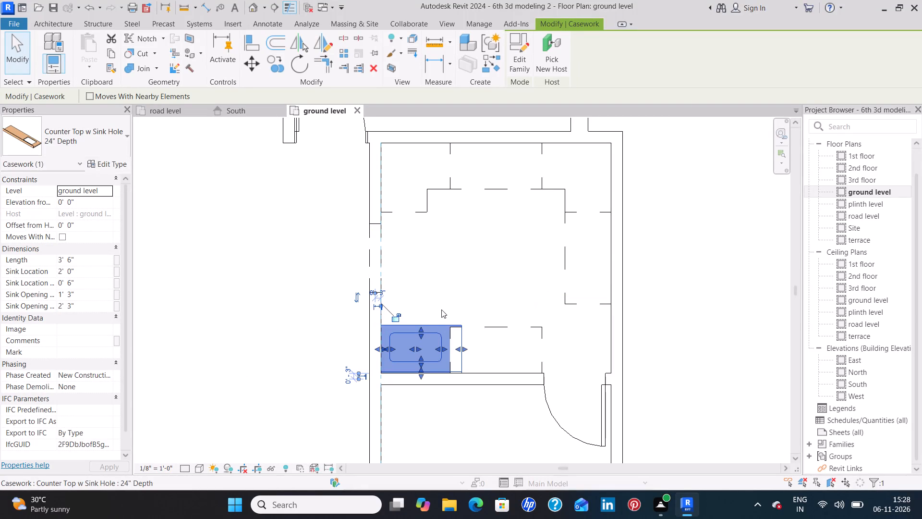
{"action": "left_click", "coordinate": [443, 298]}
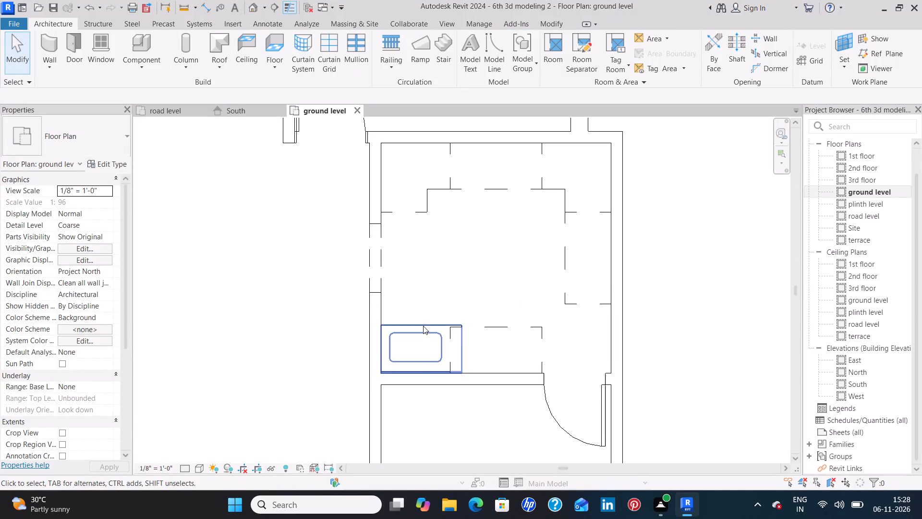
Lengthen the sink-hole counter top to 7' 0" by extending its east end to the east side of the south-wall vanity cabinet.
{"action": "left_click", "coordinate": [423, 326]}
{"action": "left_click_drag", "start_coordinate": [463, 348], "coordinate": [491, 347]}
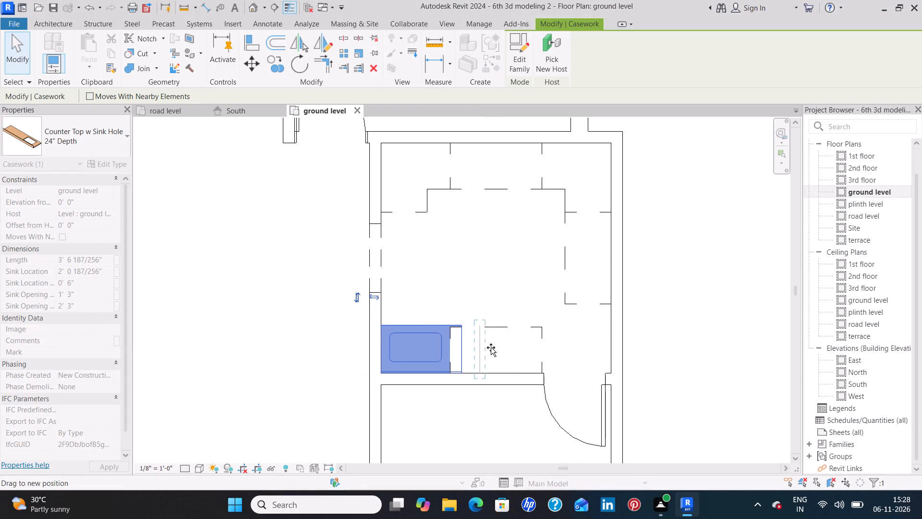
{"action": "left_click_drag", "start_coordinate": [491, 347], "coordinate": [541, 347]}
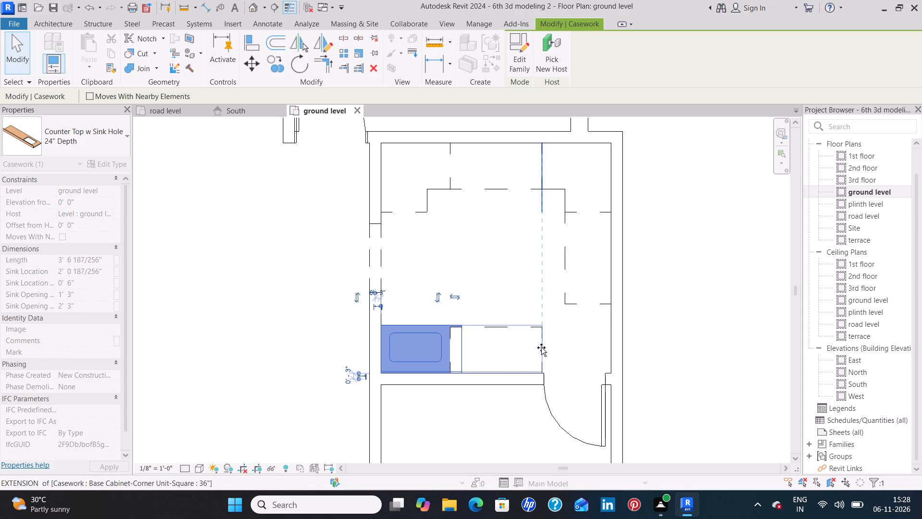
{"action": "left_click_drag", "start_coordinate": [541, 347], "coordinate": [544, 348]}
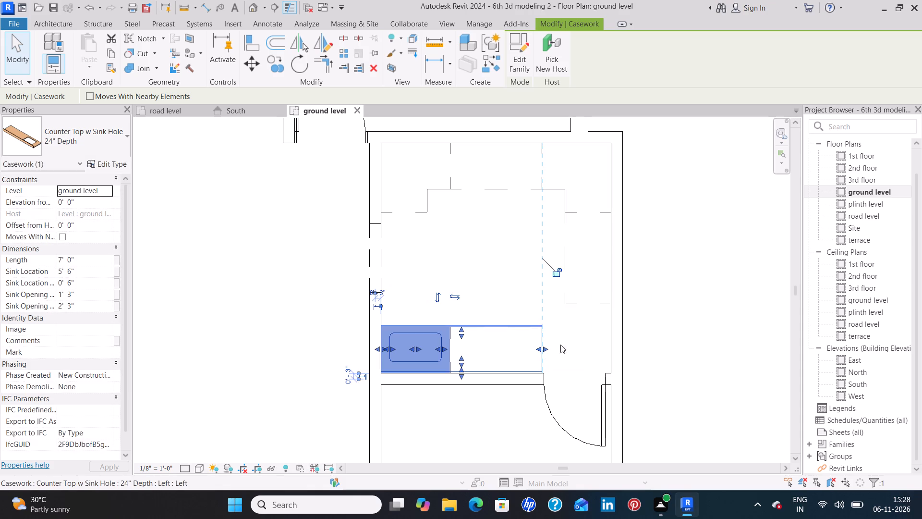
{"action": "left_click", "coordinate": [572, 343]}
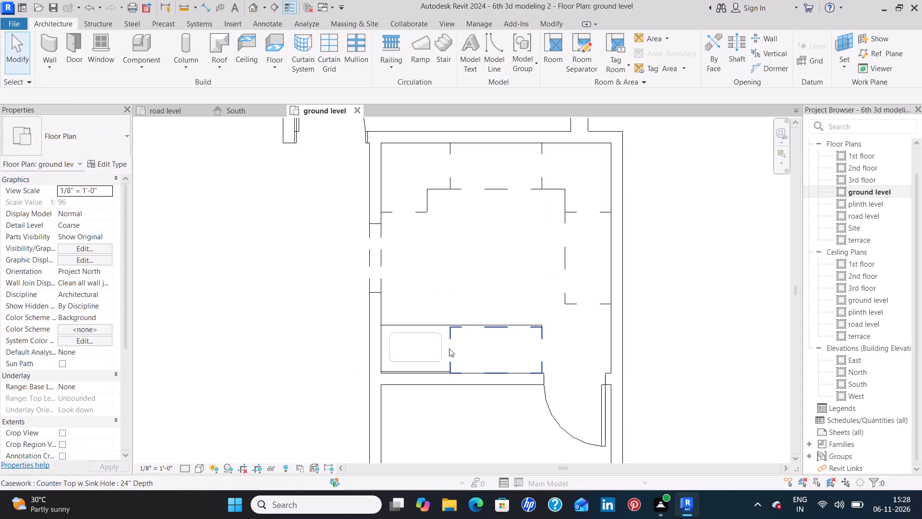
Load the Counter Top-L Shaped family from the Counter Tops folder.
{"action": "scroll", "coordinate": [508, 292], "scroll_direction": "down", "scroll_amount": 2}
{"action": "middle_click_drag", "start_coordinate": [497, 273], "coordinate": [440, 381]}
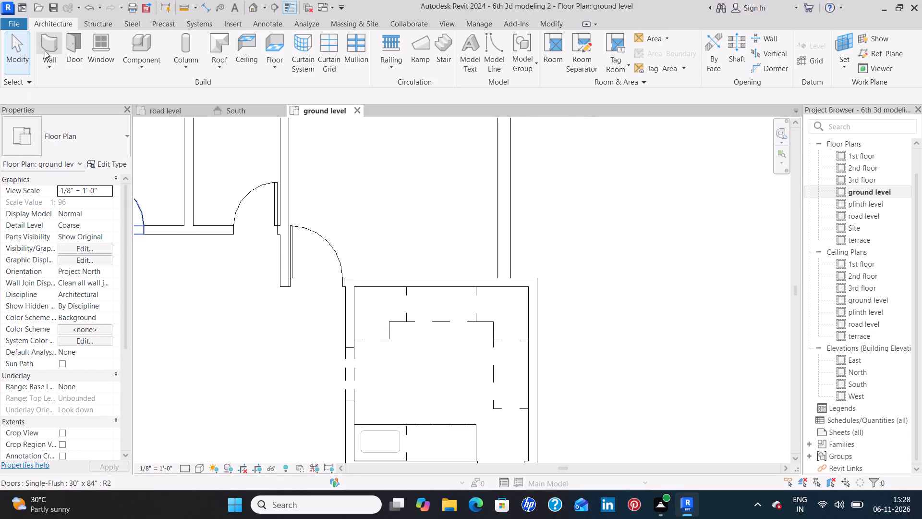
{"action": "left_click", "coordinate": [145, 46]}
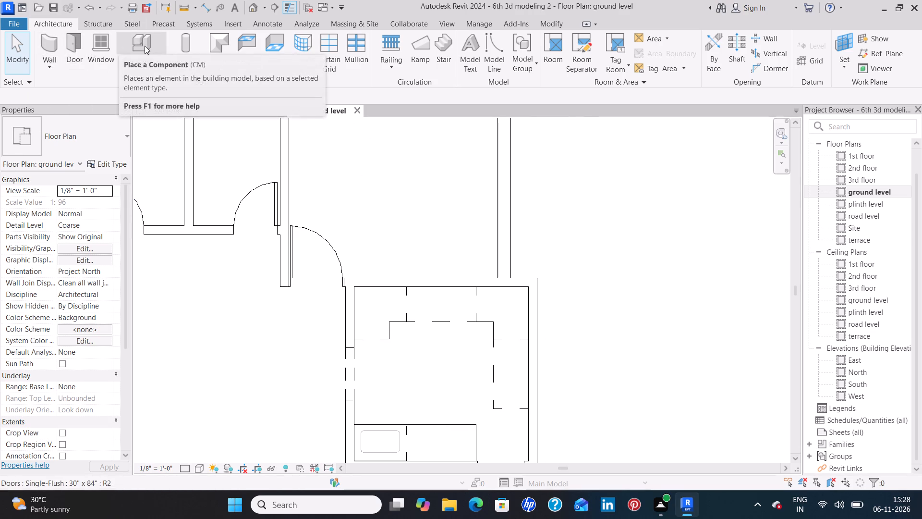
{"action": "left_click", "coordinate": [522, 56]}
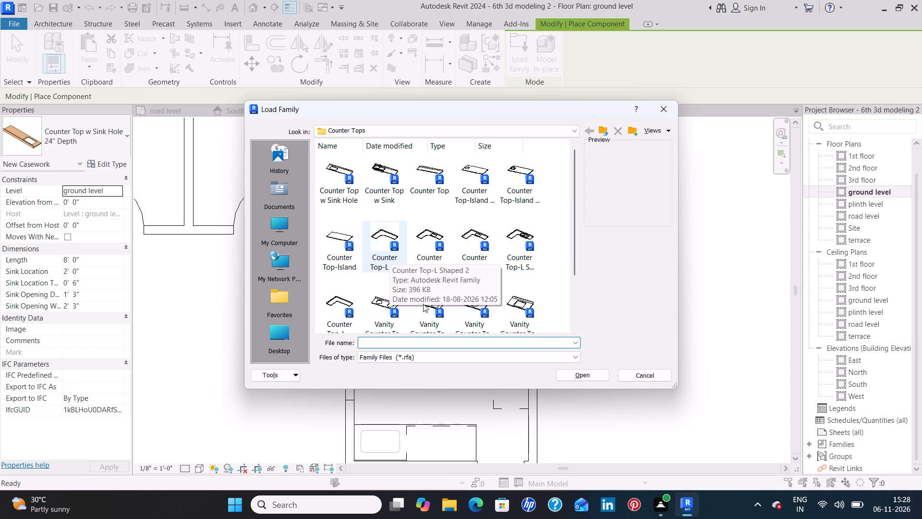
{"action": "left_click", "coordinate": [335, 303]}
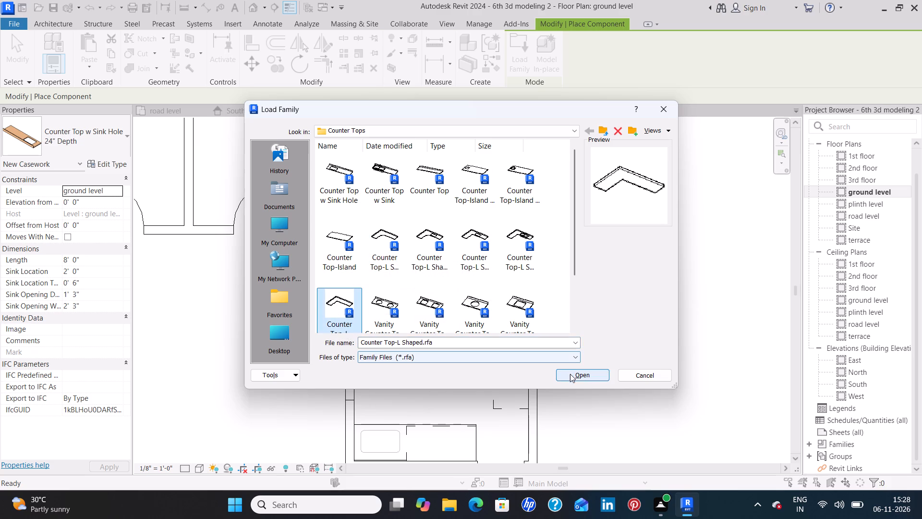
{"action": "left_click", "coordinate": [571, 374]}
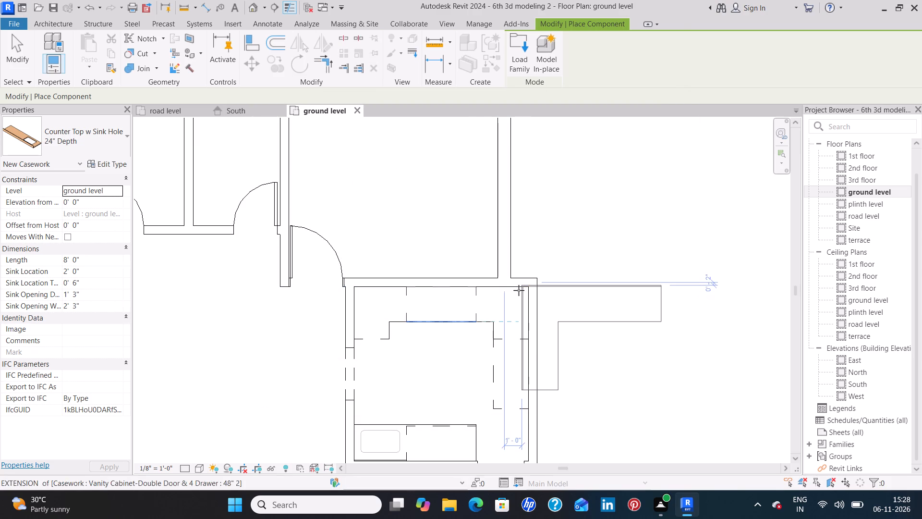
Place the 24" Depth L-shaped counter top in the kitchen's north-east corner, rotated so its legs follow the north and east walls.
{"action": "key", "text": "space"}
{"action": "key", "text": "space"}
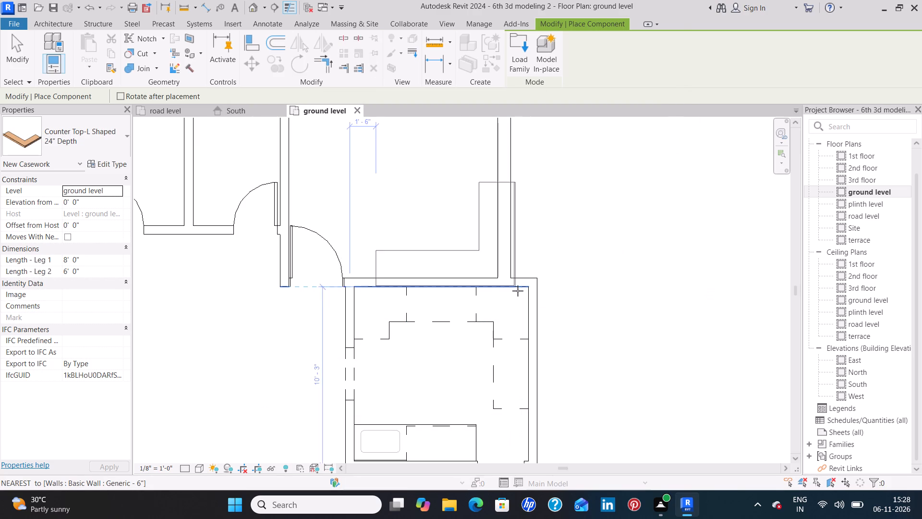
{"action": "key", "text": "space"}
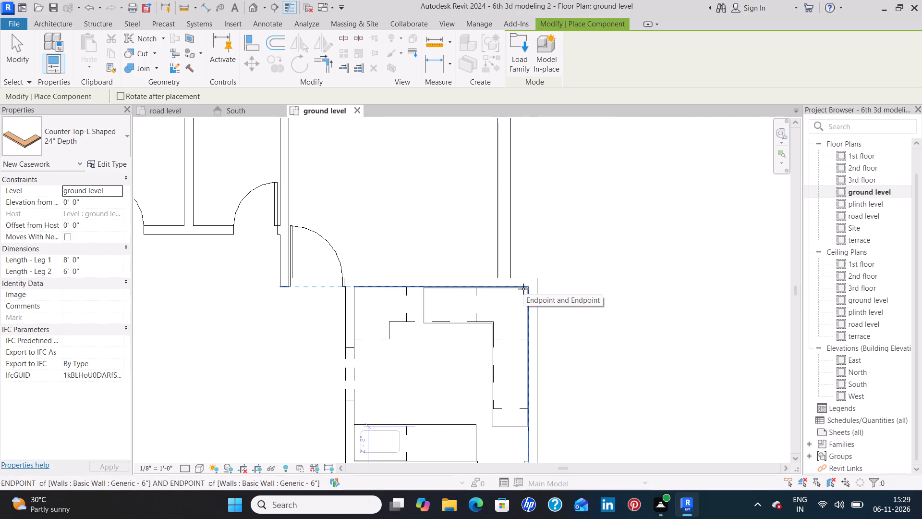
{"action": "left_click", "coordinate": [523, 289]}
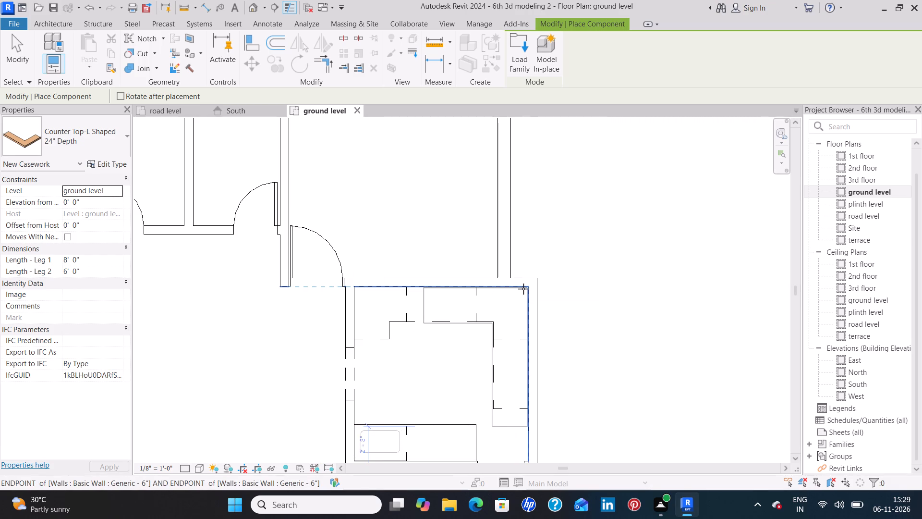
{"action": "key", "text": "Escape"}
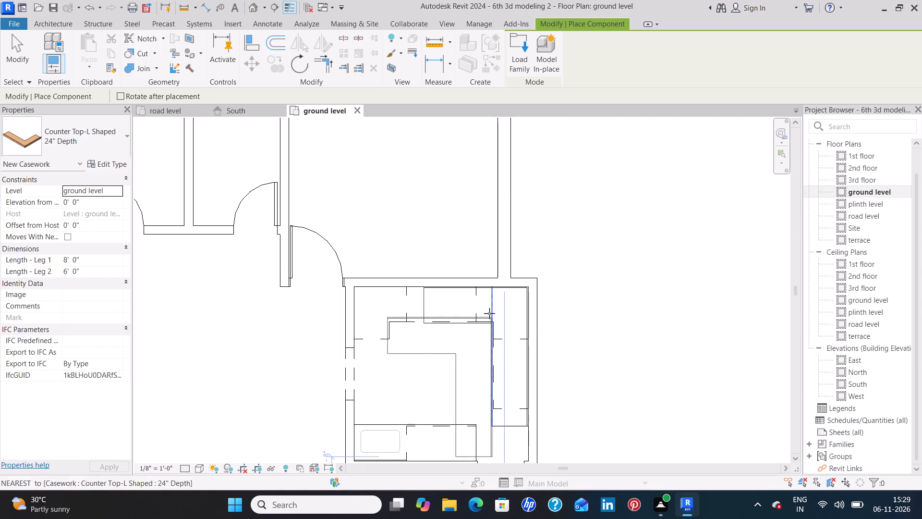
{"action": "key", "text": "Escape"}
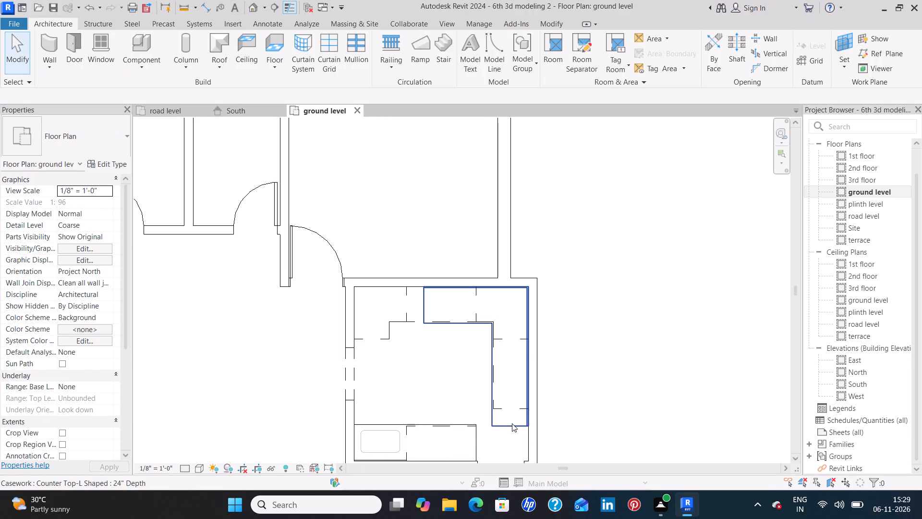
Shorten the L-shaped counter top's east-wall leg to 7' 0", ending flush with the south side of the east-wall cabinet.
{"action": "left_click", "coordinate": [512, 423]}
{"action": "scroll", "coordinate": [513, 432], "scroll_direction": "up", "scroll_amount": 4}
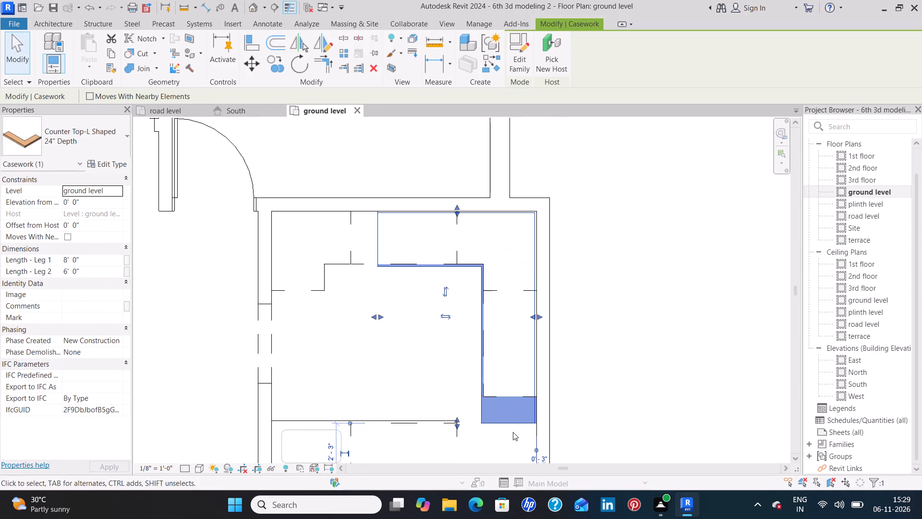
{"action": "scroll", "coordinate": [513, 432], "scroll_direction": "up", "scroll_amount": 1}
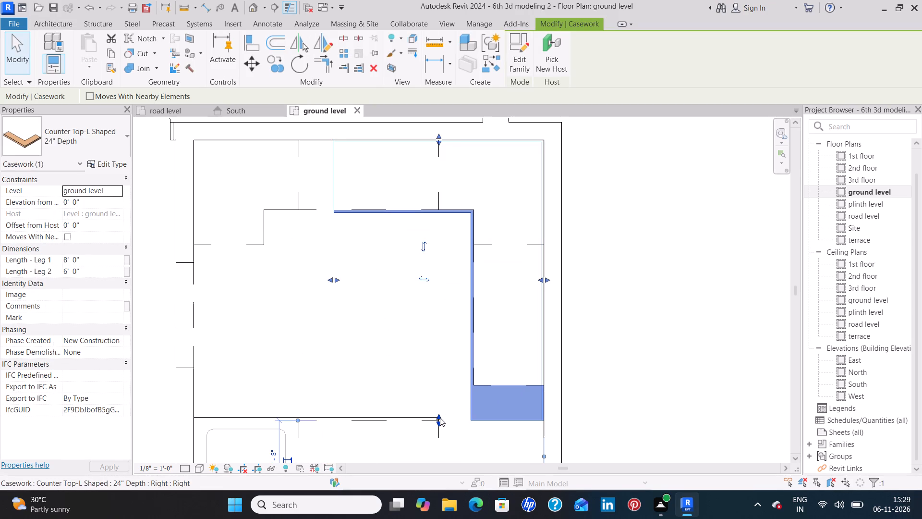
{"action": "left_click_drag", "start_coordinate": [440, 418], "coordinate": [439, 386]}
Extend the L-shaped counter top's north-wall leg west to the inner face of the kitchen's west wall.
{"action": "scroll", "coordinate": [403, 347], "scroll_direction": "down", "scroll_amount": 2}
{"action": "middle_click_drag", "start_coordinate": [382, 342], "coordinate": [390, 380]}
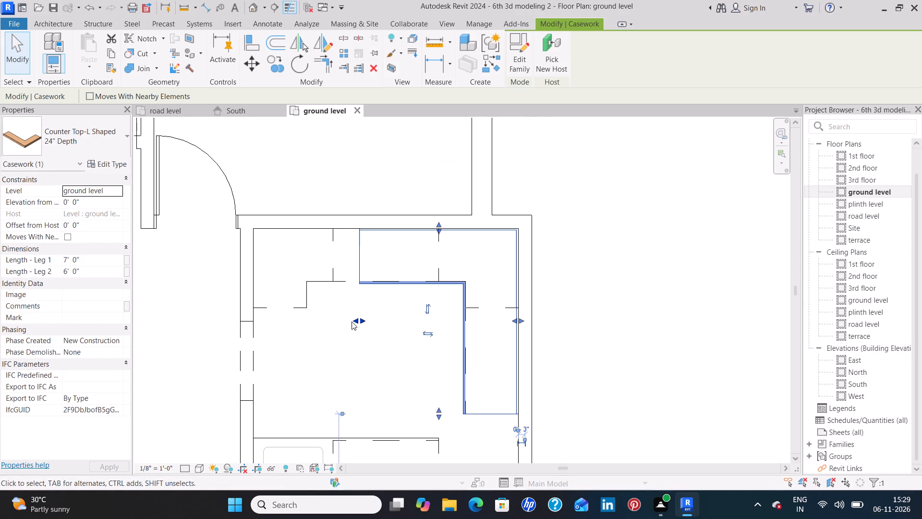
{"action": "left_click_drag", "start_coordinate": [354, 321], "coordinate": [271, 317]}
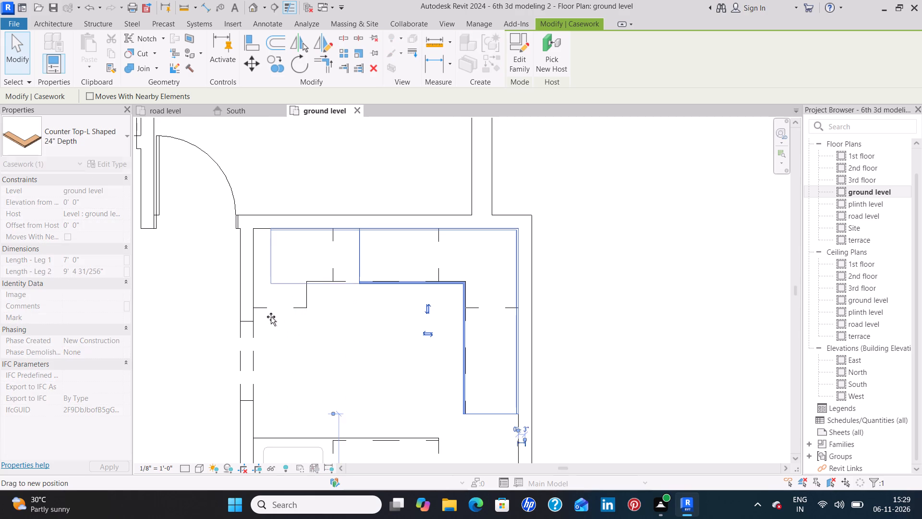
{"action": "left_click_drag", "start_coordinate": [271, 317], "coordinate": [259, 319]}
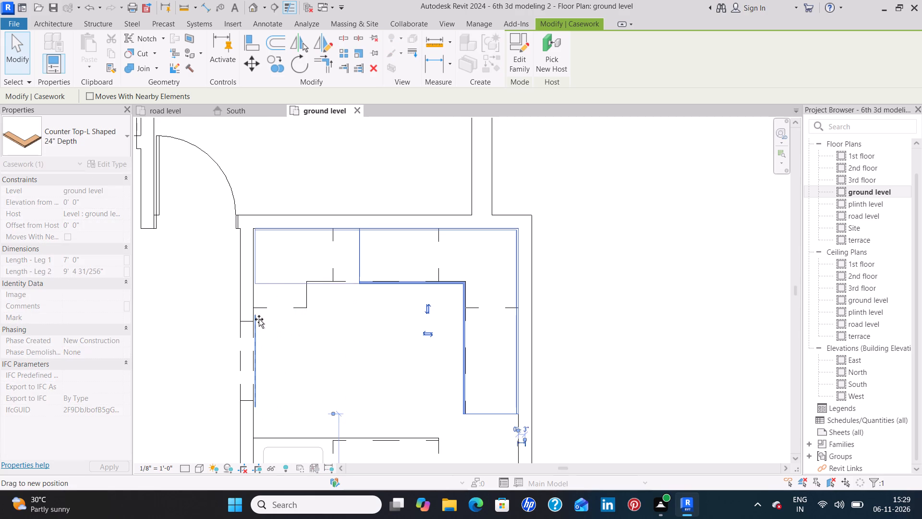
{"action": "left_click_drag", "start_coordinate": [259, 319], "coordinate": [253, 321]}
{"action": "left_click", "coordinate": [341, 350]}
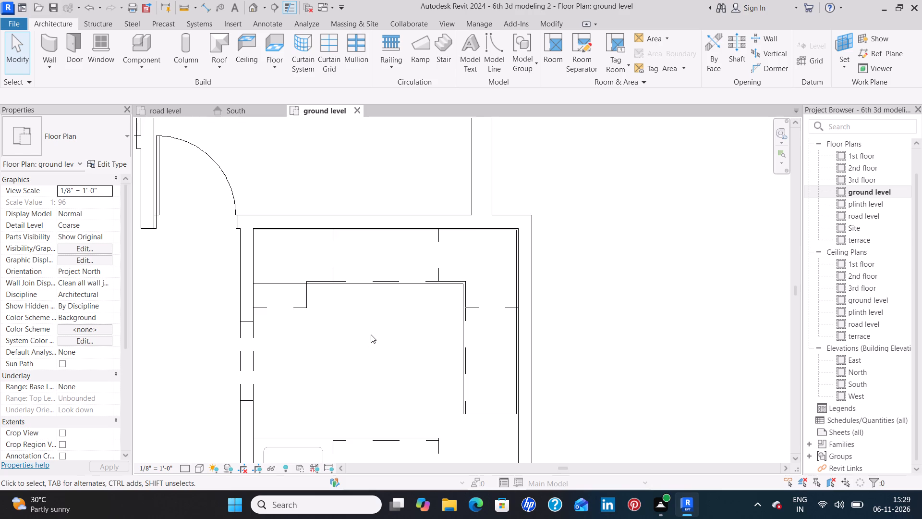
Delete the 36" square corner base cabinet from the kitchen's north-west corner.
{"action": "scroll", "coordinate": [371, 334], "scroll_direction": "down", "scroll_amount": 2}
{"action": "middle_click_drag", "start_coordinate": [369, 334], "coordinate": [397, 312]}
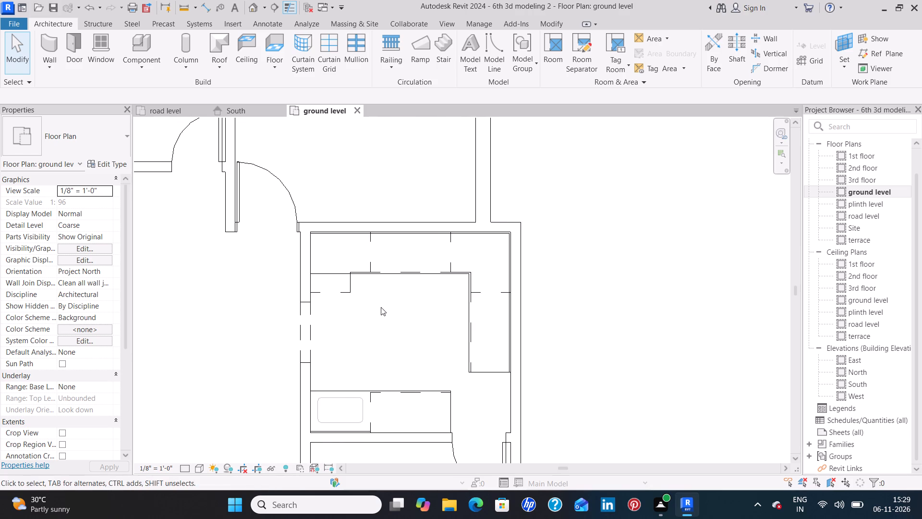
{"action": "left_click", "coordinate": [347, 288]}
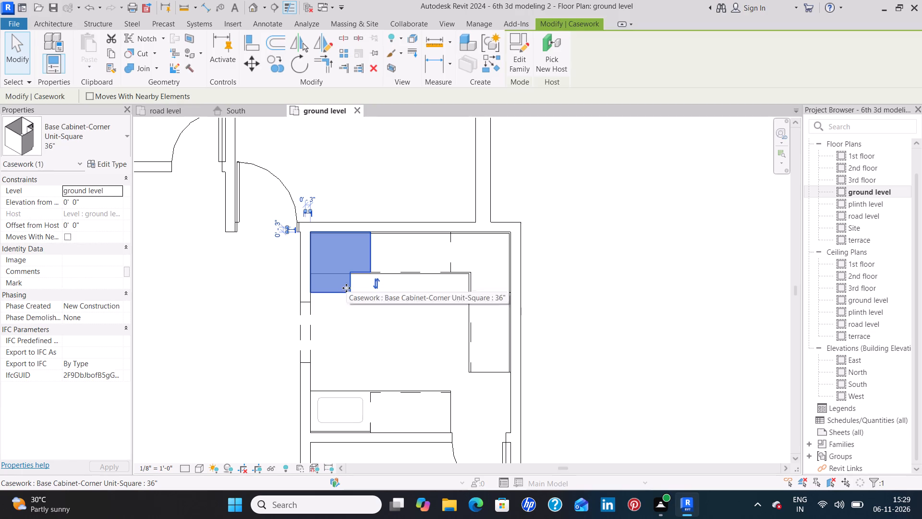
{"action": "key", "text": "Delete"}
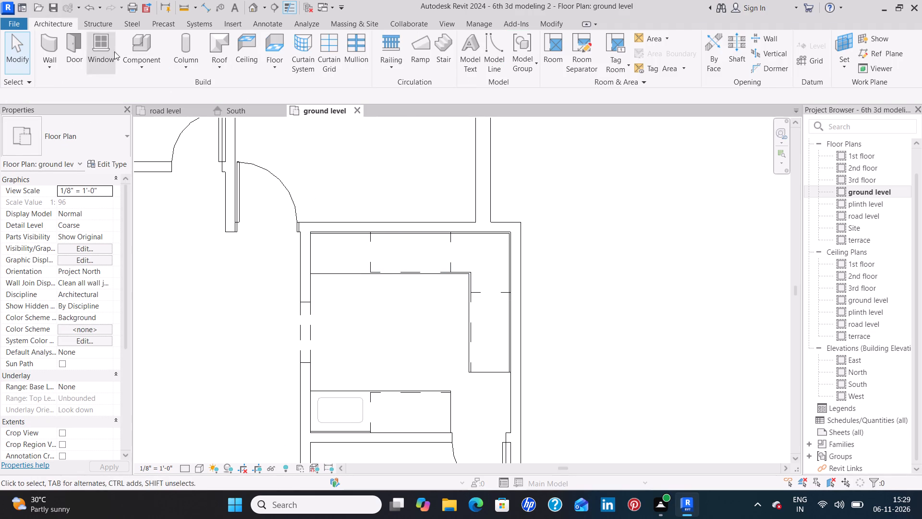
Load the Base Cabinet-Combo01 family from the Base Cabinets folder.
{"action": "left_click", "coordinate": [138, 50]}
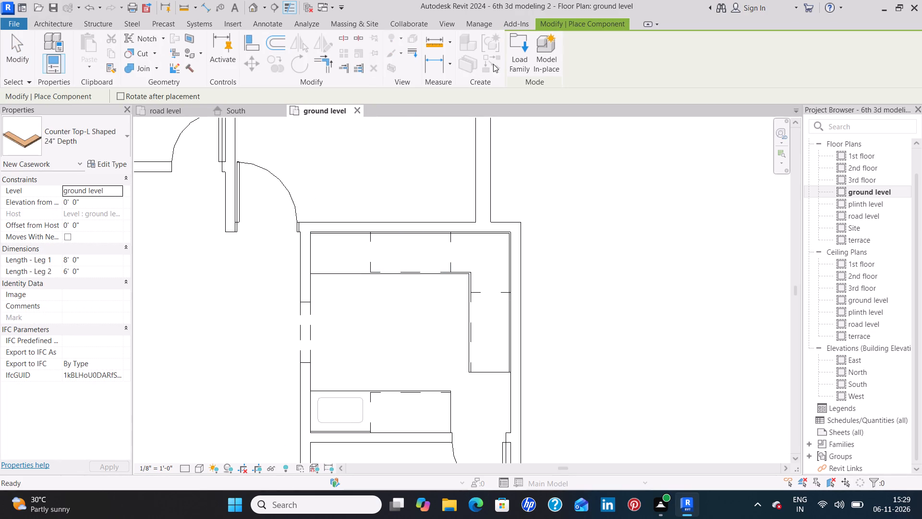
{"action": "left_click", "coordinate": [516, 52]}
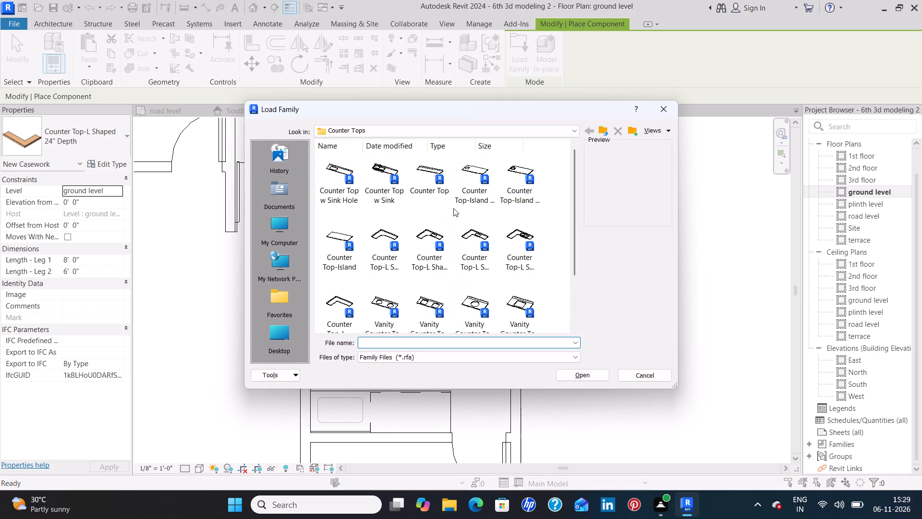
{"action": "left_click", "coordinate": [601, 128]}
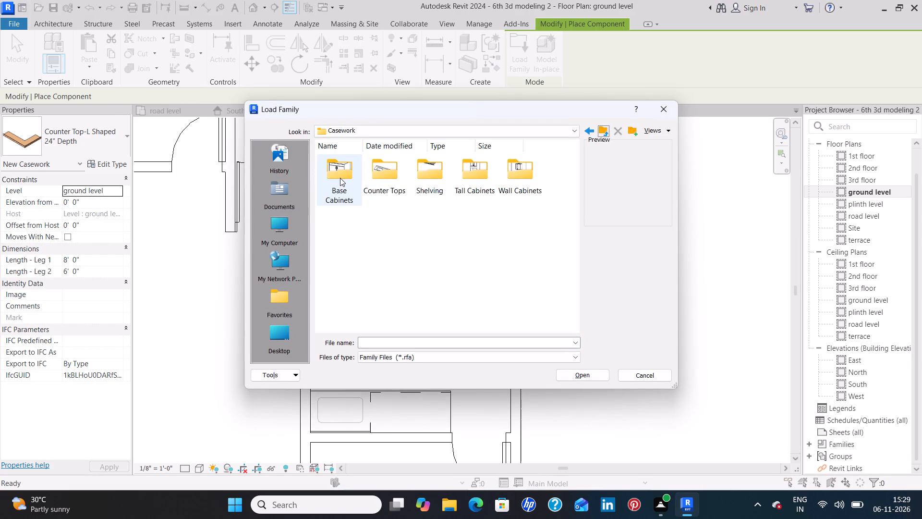
{"action": "left_click", "coordinate": [340, 178]}
{"action": "double_click", "coordinate": [327, 180]}
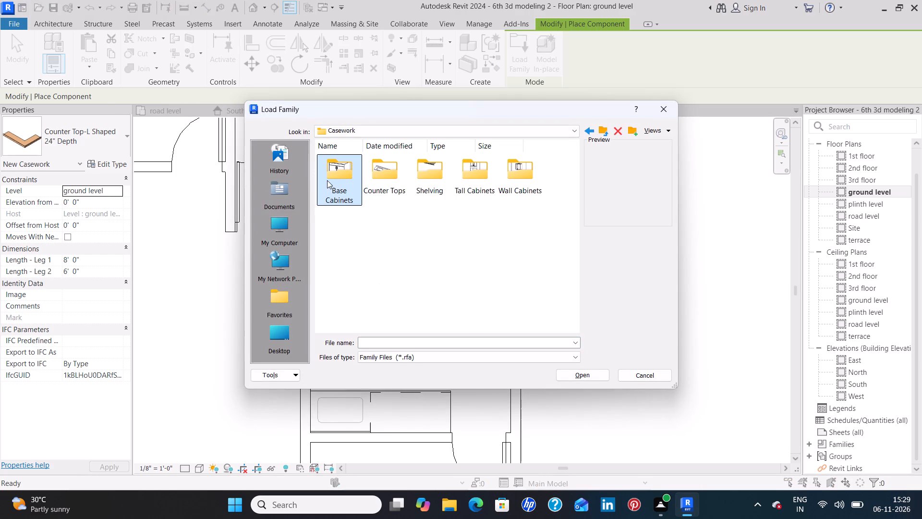
{"action": "scroll", "coordinate": [417, 228], "scroll_direction": "down", "scroll_amount": 3}
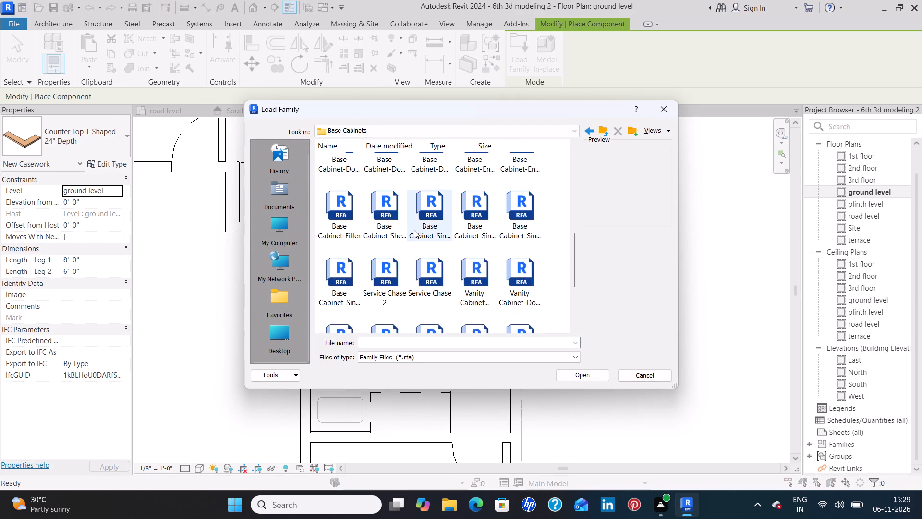
{"action": "scroll", "coordinate": [414, 230], "scroll_direction": "up", "scroll_amount": 3}
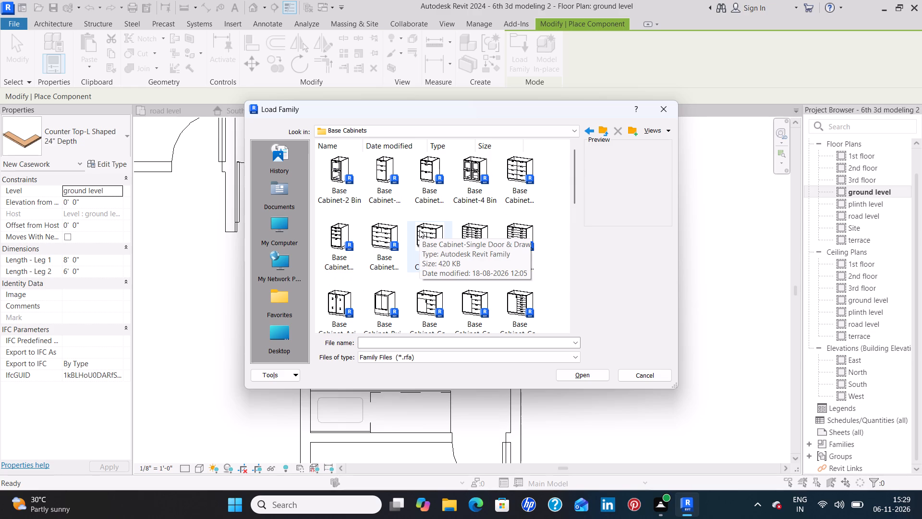
{"action": "left_click", "coordinate": [428, 298]}
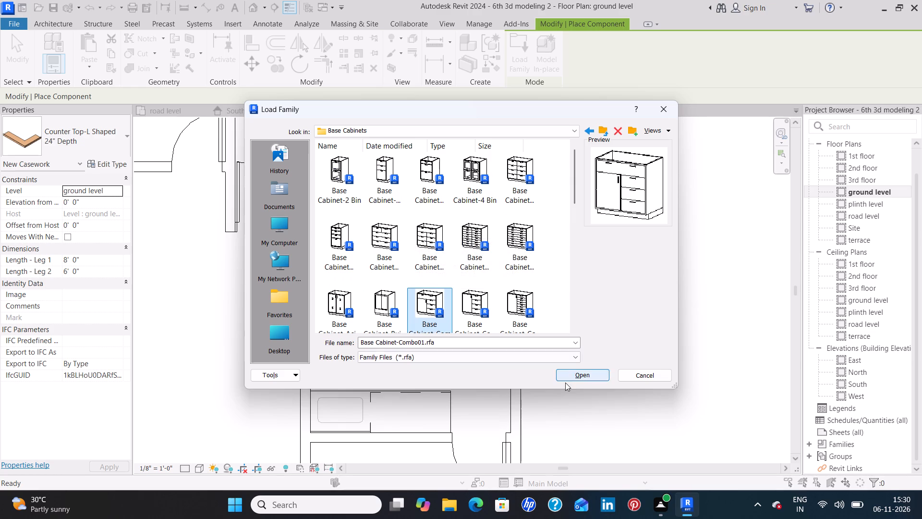
{"action": "left_click", "coordinate": [569, 379]}
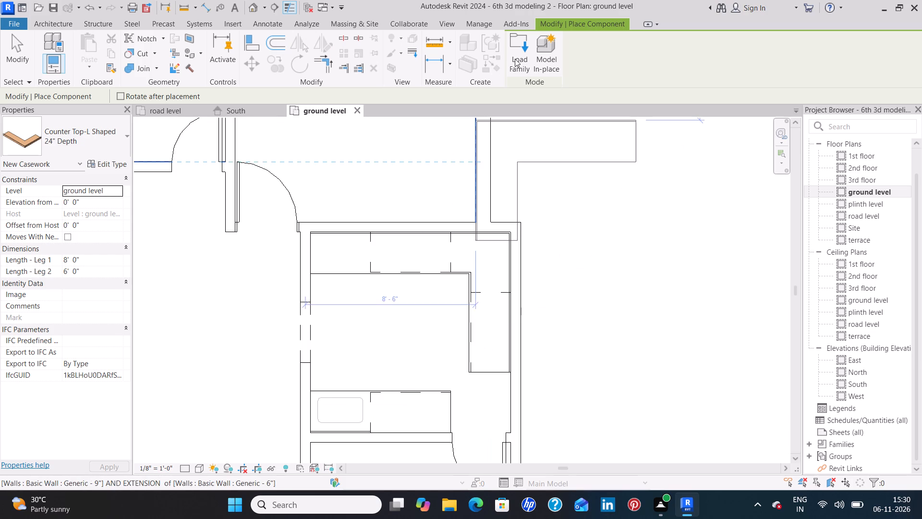
Place a Base Cabinet-Combo01 of type 30" 2 against the north wall in the kitchen's north-west corner.
{"action": "left_click", "coordinate": [110, 147]}
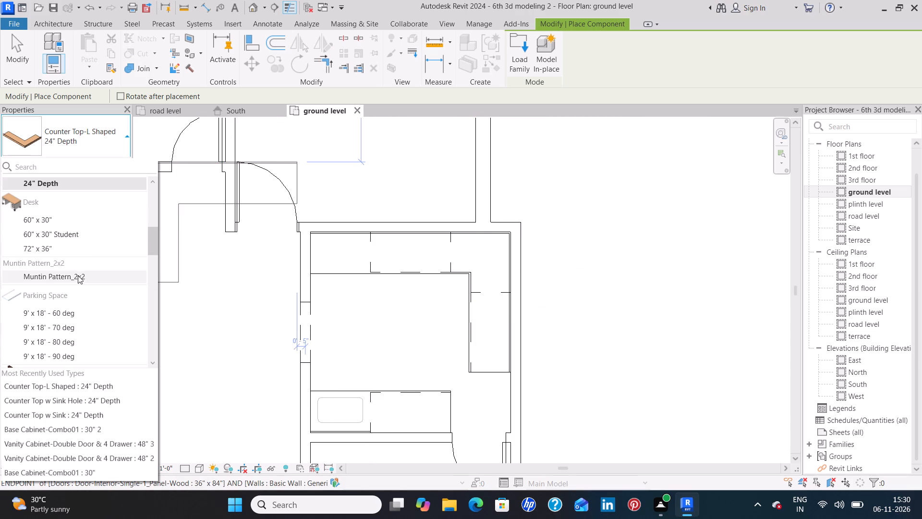
{"action": "scroll", "coordinate": [77, 289], "scroll_direction": "down", "scroll_amount": 11}
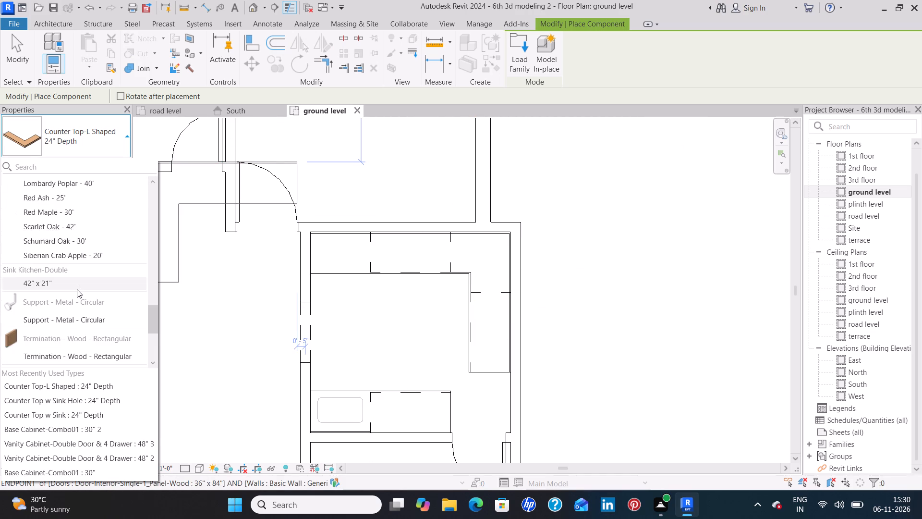
{"action": "scroll", "coordinate": [77, 289], "scroll_direction": "down", "scroll_amount": 10}
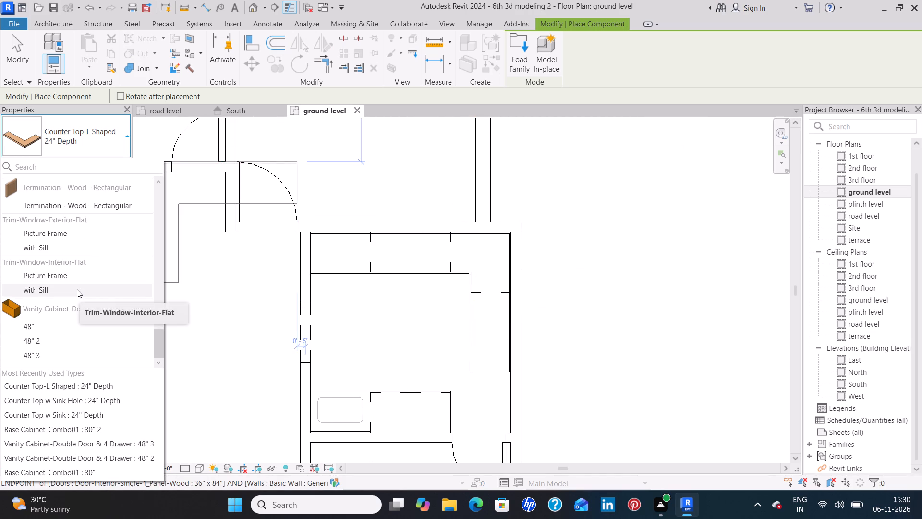
{"action": "scroll", "coordinate": [77, 289], "scroll_direction": "up", "scroll_amount": 18}
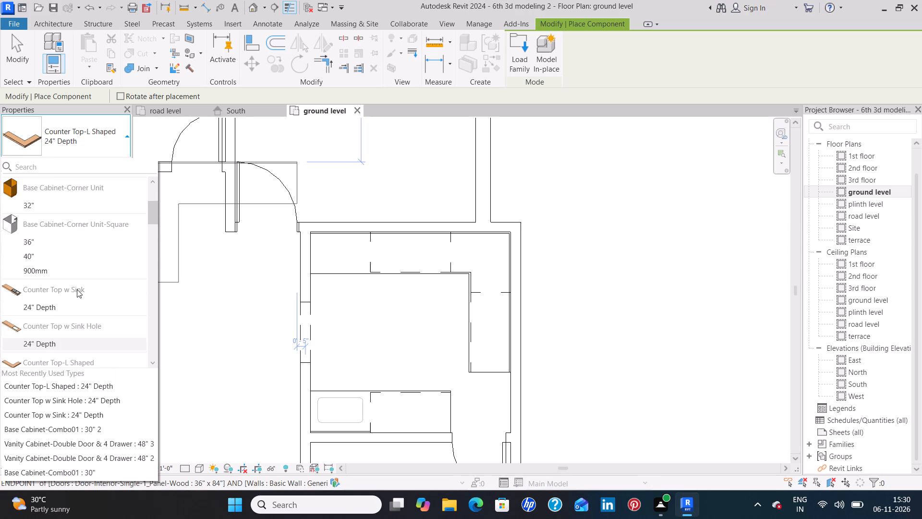
{"action": "scroll", "coordinate": [77, 289], "scroll_direction": "up", "scroll_amount": 2}
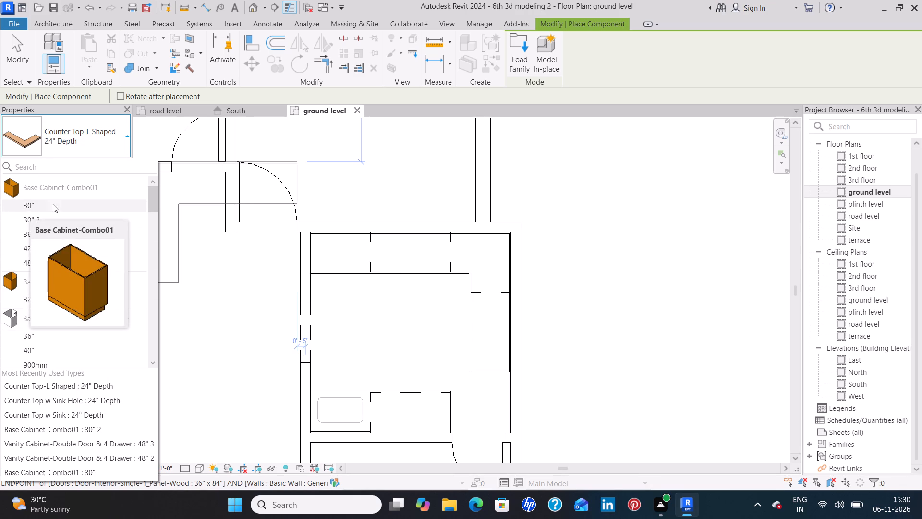
{"action": "left_click", "coordinate": [38, 207]}
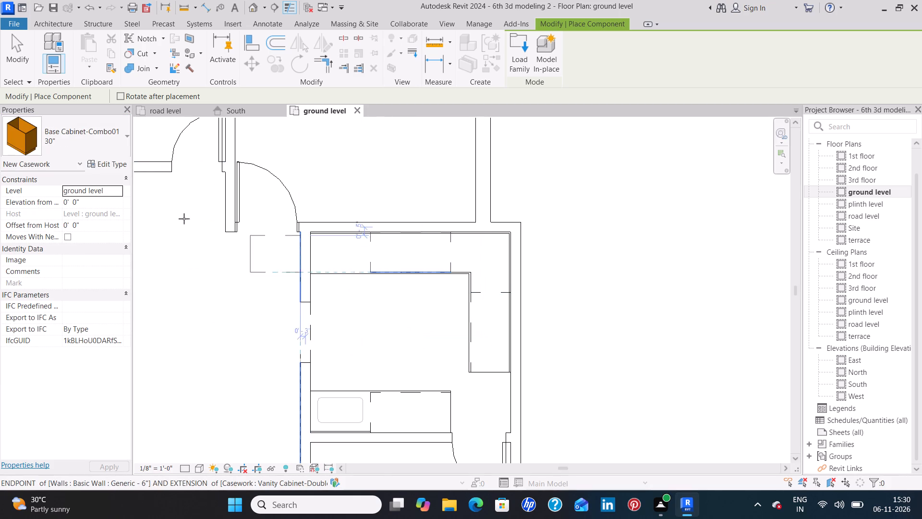
{"action": "left_click", "coordinate": [111, 142]}
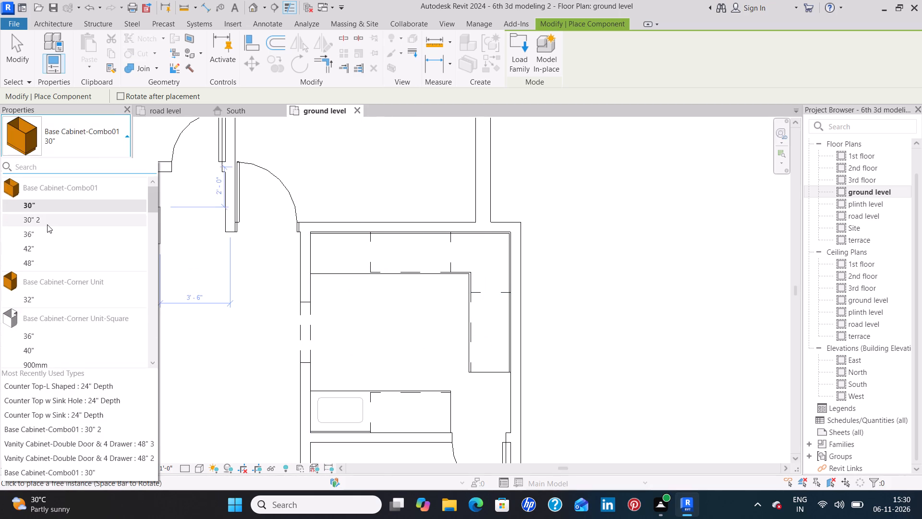
{"action": "left_click", "coordinate": [47, 224]}
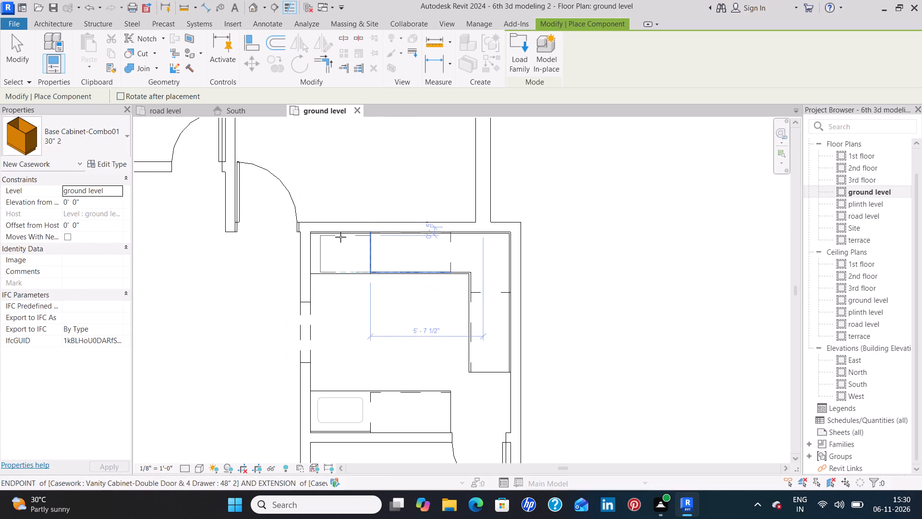
{"action": "scroll", "coordinate": [333, 232], "scroll_direction": "up", "scroll_amount": 5}
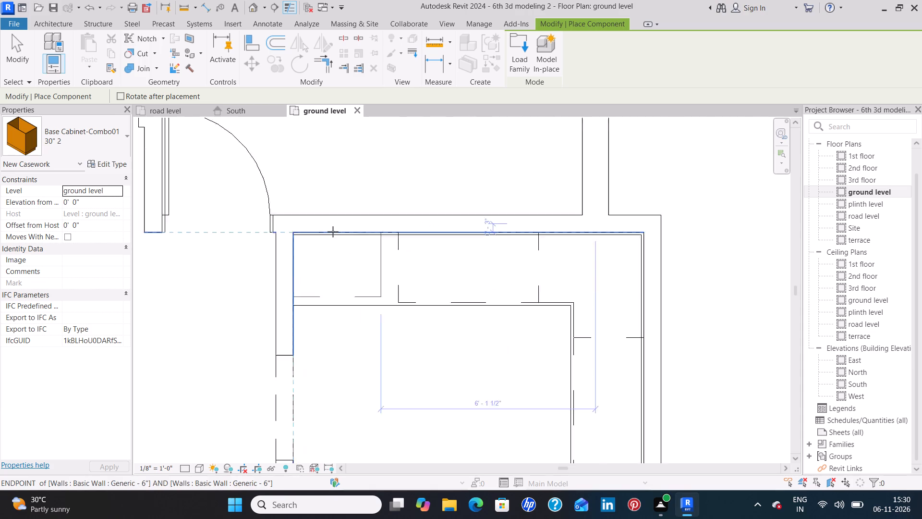
{"action": "scroll", "coordinate": [333, 232], "scroll_direction": "up", "scroll_amount": 2}
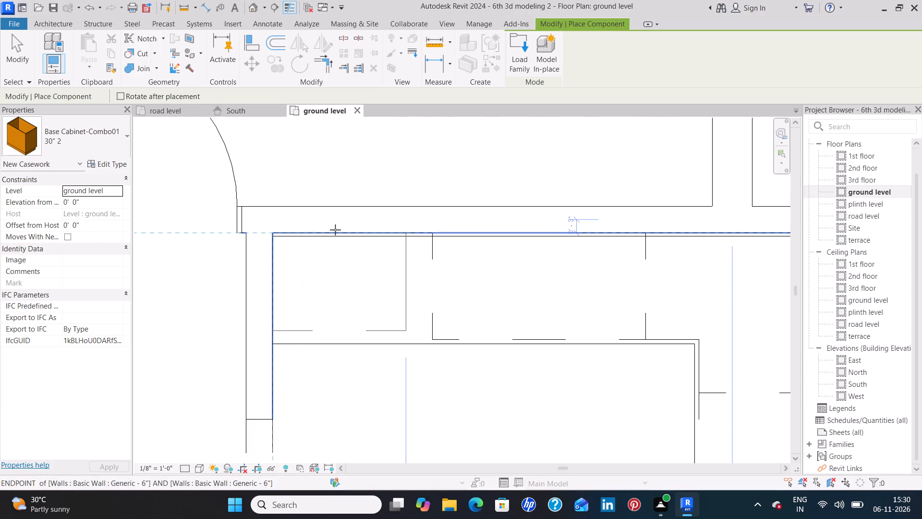
{"action": "left_click", "coordinate": [335, 230]}
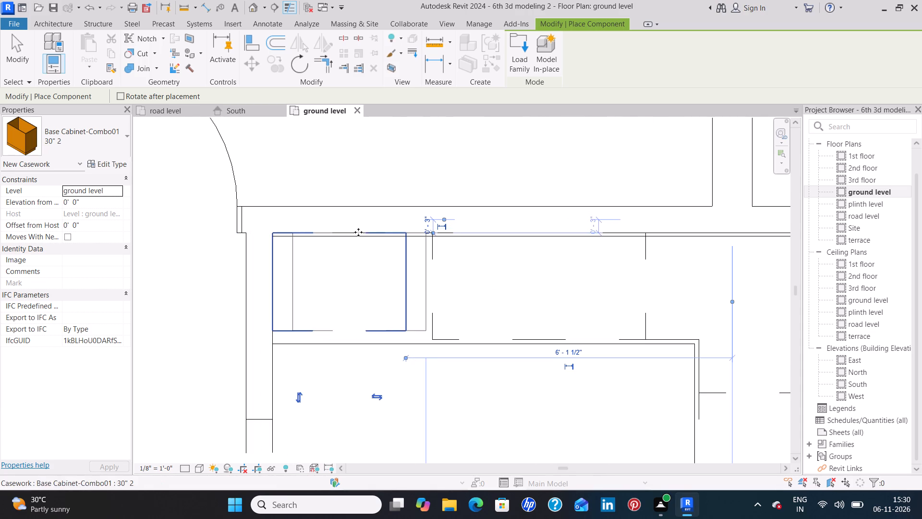
{"action": "key", "text": "Escape"}
{"action": "key", "text": "Escape"}
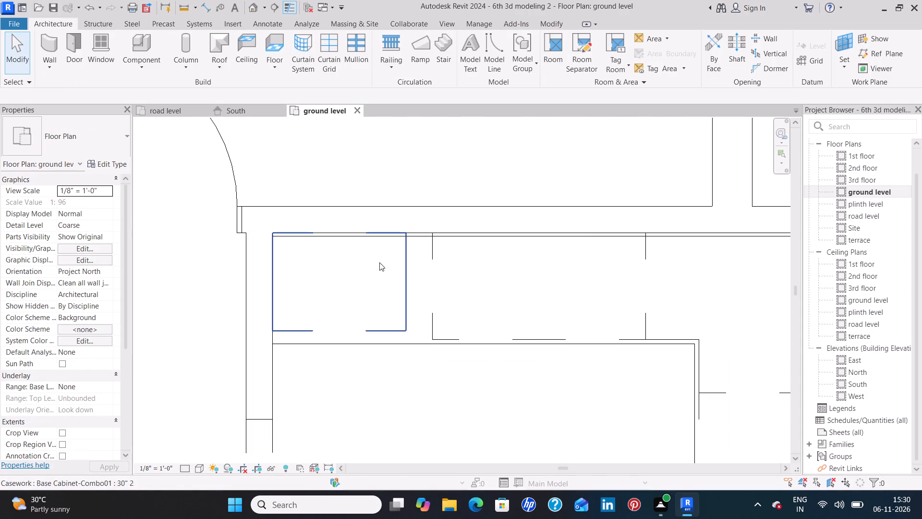
Set the width of the north-west corner cabinet's type to 3' 0".
{"action": "left_click", "coordinate": [403, 267]}
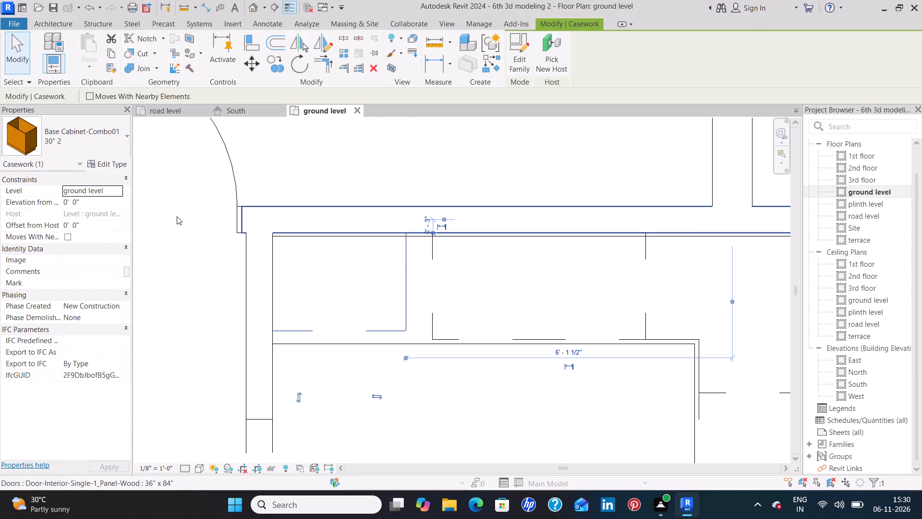
{"action": "left_click", "coordinate": [111, 166]}
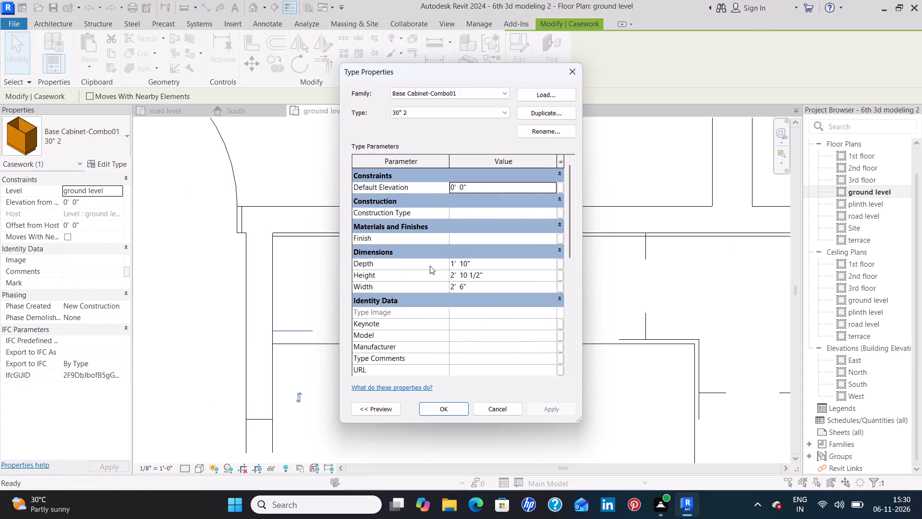
{"action": "left_click", "coordinate": [473, 288]}
{"action": "key", "text": "BackSpace"}
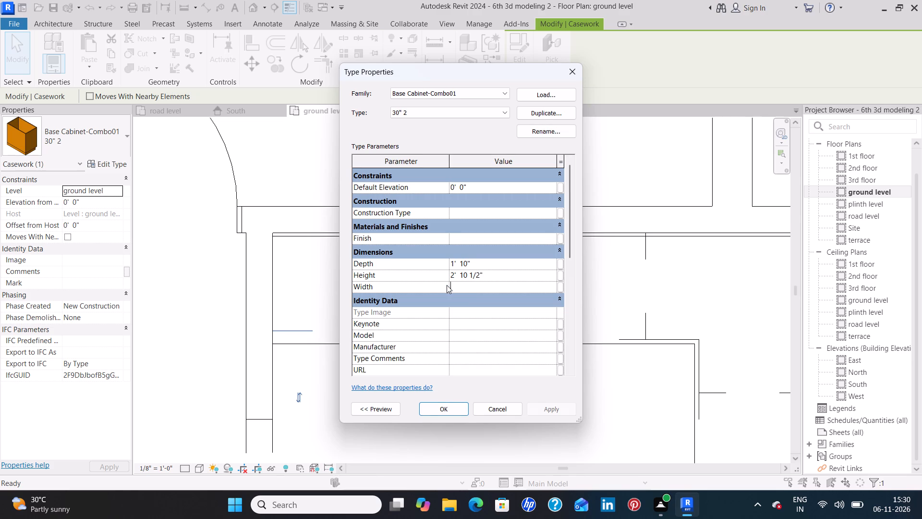
{"action": "type", "text": "3'"}
{"action": "key", "text": "Return"}
{"action": "left_click", "coordinate": [554, 407]}
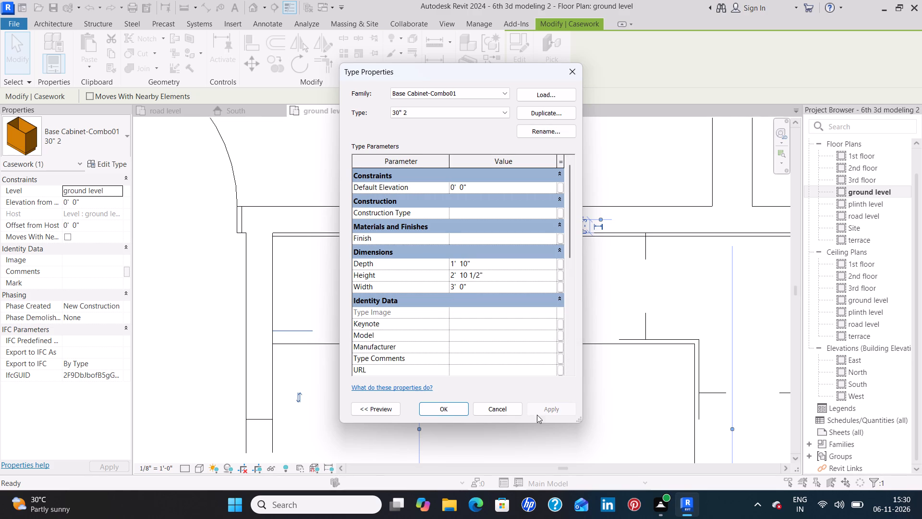
{"action": "left_click", "coordinate": [443, 405]}
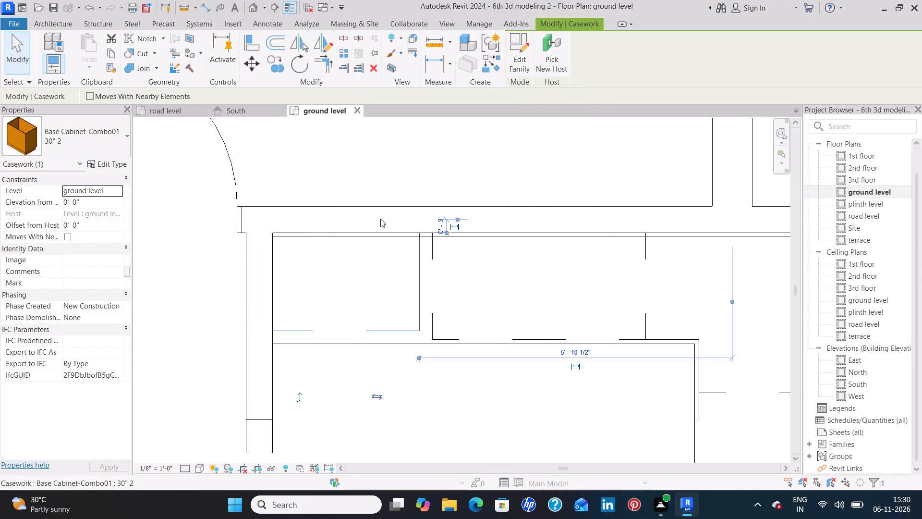
Nudge the corner cabinet east until it sits flush between the west wall's inner face and the adjacent north-wall cabinet.
{"action": "key", "text": "Right"}
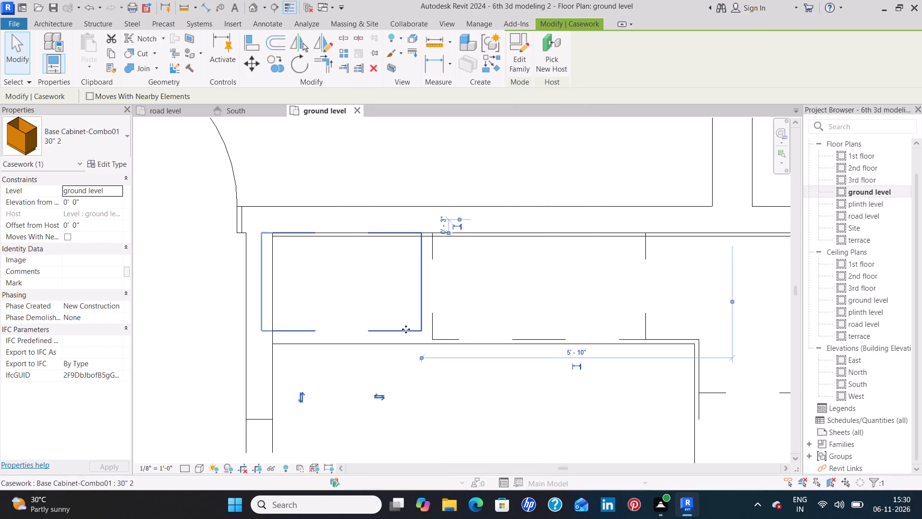
{"action": "key", "text": "Right"}
{"action": "key", "text": "Right"}
{"action": "key", "text": "Right"}
{"action": "key", "text": "Right"}
{"action": "key", "text": "Right"}
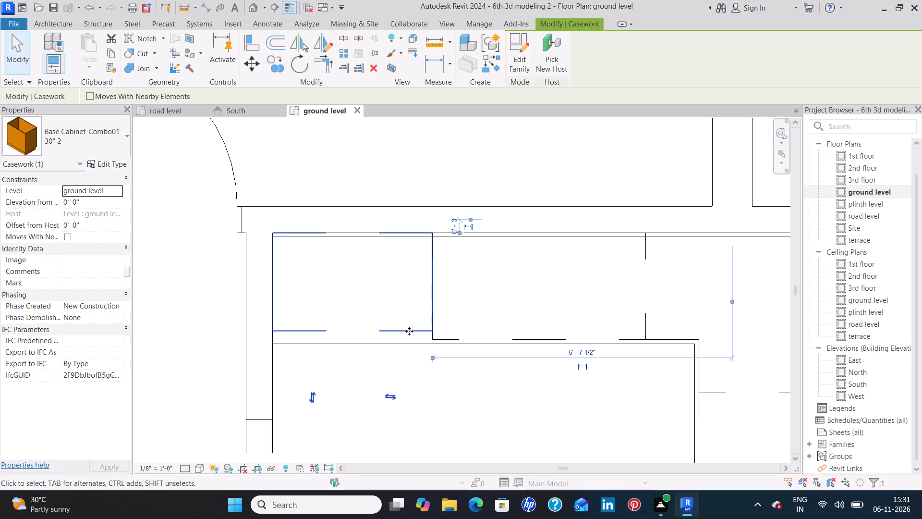
{"action": "left_click", "coordinate": [524, 421]}
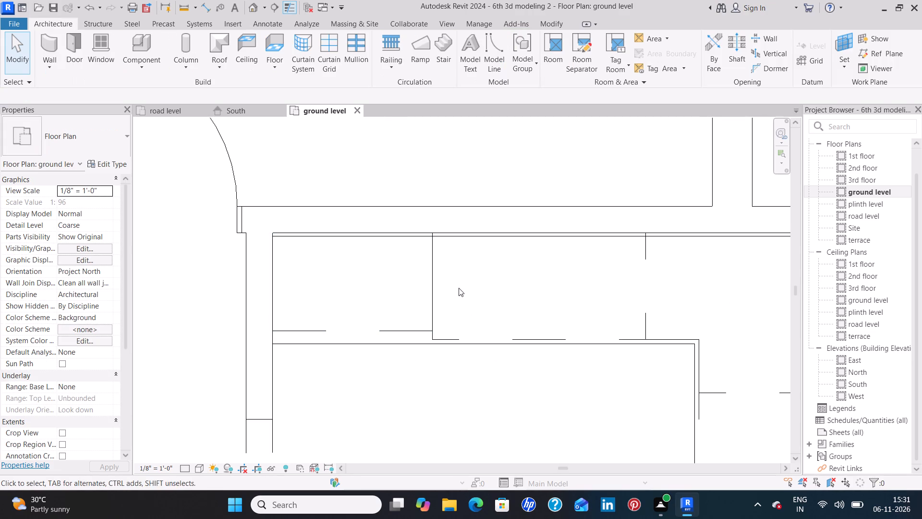
Examine the kitchen's base cabinets and counter tops in the 3D view, looking at the east-wall run.
{"action": "scroll", "coordinate": [459, 288], "scroll_direction": "down", "scroll_amount": 8}
{"action": "scroll", "coordinate": [348, 284], "scroll_direction": "down", "scroll_amount": 6}
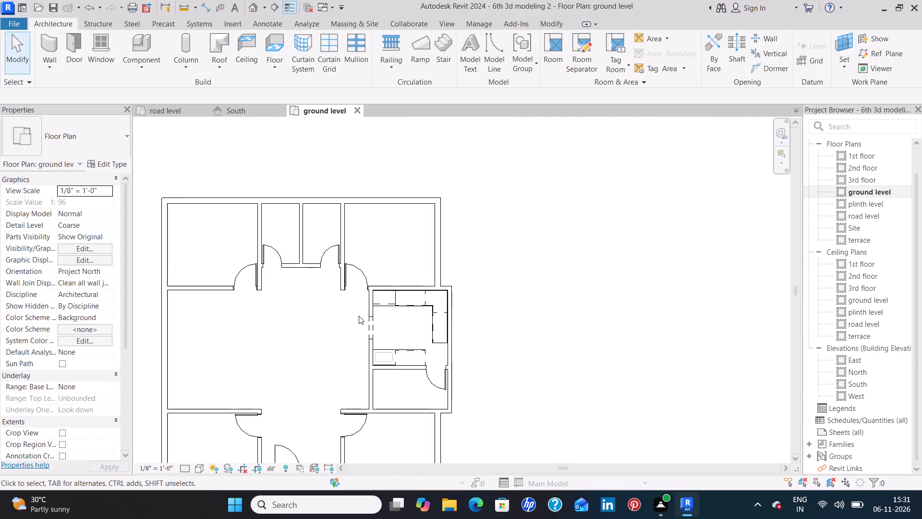
{"action": "scroll", "coordinate": [359, 316], "scroll_direction": "down", "scroll_amount": 1}
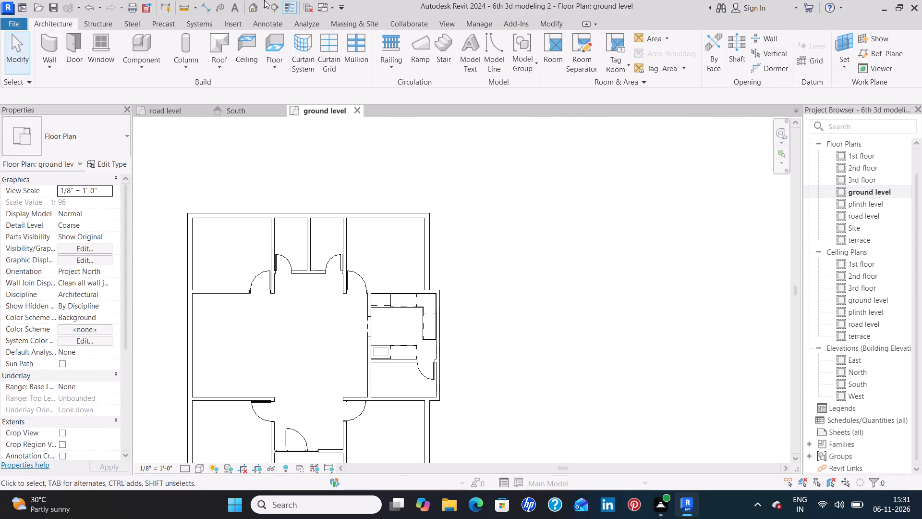
{"action": "left_click", "coordinate": [254, 8]}
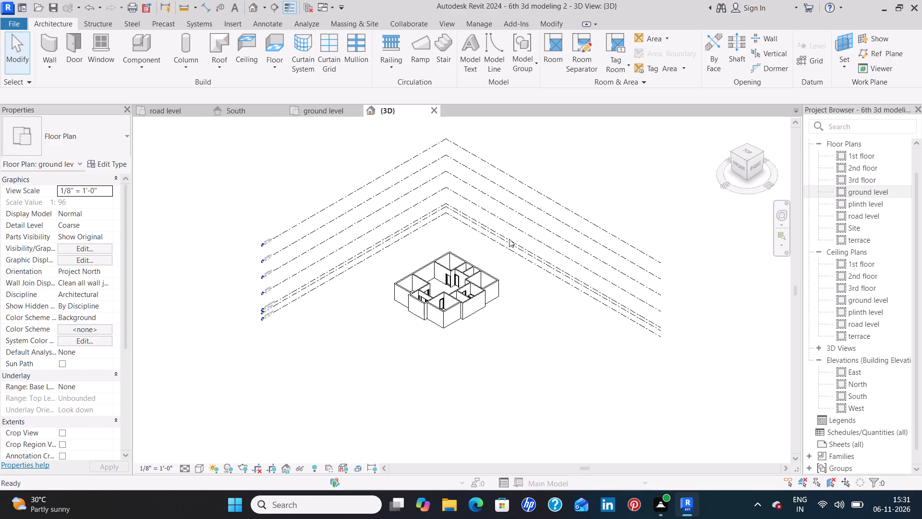
{"action": "scroll", "coordinate": [505, 317], "scroll_direction": "up", "scroll_amount": 3}
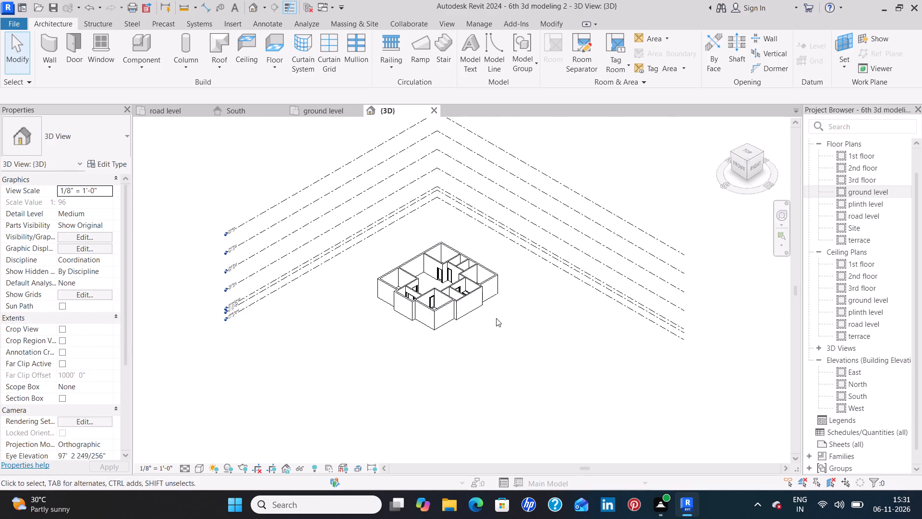
{"action": "scroll", "coordinate": [496, 318], "scroll_direction": "up", "scroll_amount": 2}
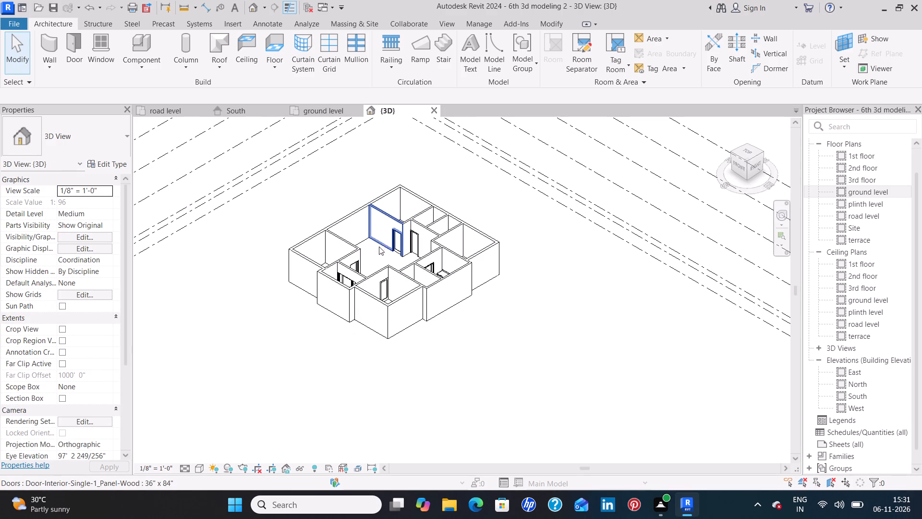
{"action": "middle_click_drag", "start_coordinate": [375, 255], "coordinate": [367, 367], "text": "shift"}
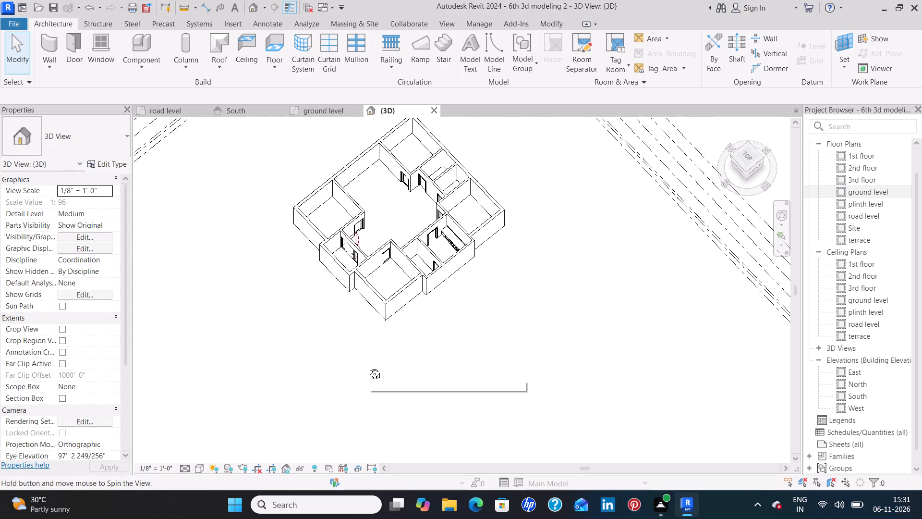
{"action": "middle_click_drag", "start_coordinate": [367, 367], "coordinate": [449, 364], "text": "shift"}
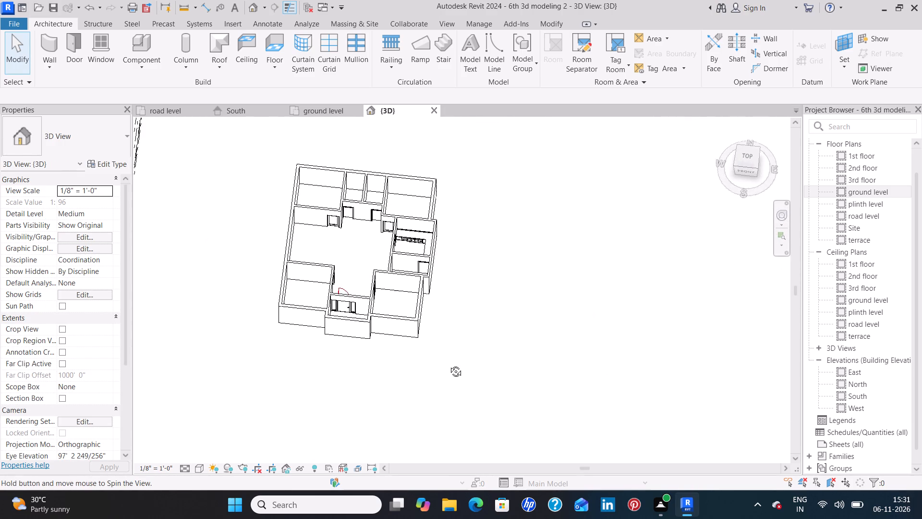
{"action": "middle_click_drag", "start_coordinate": [449, 364], "coordinate": [449, 381], "text": "shift"}
{"action": "scroll", "coordinate": [437, 343], "scroll_direction": "up", "scroll_amount": 1}
{"action": "scroll", "coordinate": [410, 202], "scroll_direction": "up", "scroll_amount": 7}
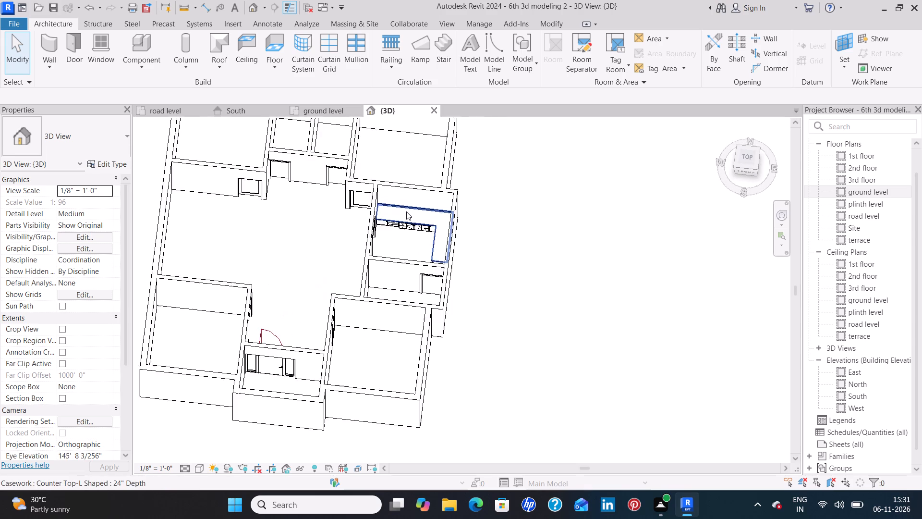
{"action": "scroll", "coordinate": [406, 211], "scroll_direction": "up", "scroll_amount": 2}
{"action": "scroll", "coordinate": [401, 270], "scroll_direction": "up", "scroll_amount": 1}
{"action": "middle_click_drag", "start_coordinate": [402, 270], "coordinate": [400, 244], "text": "shift"}
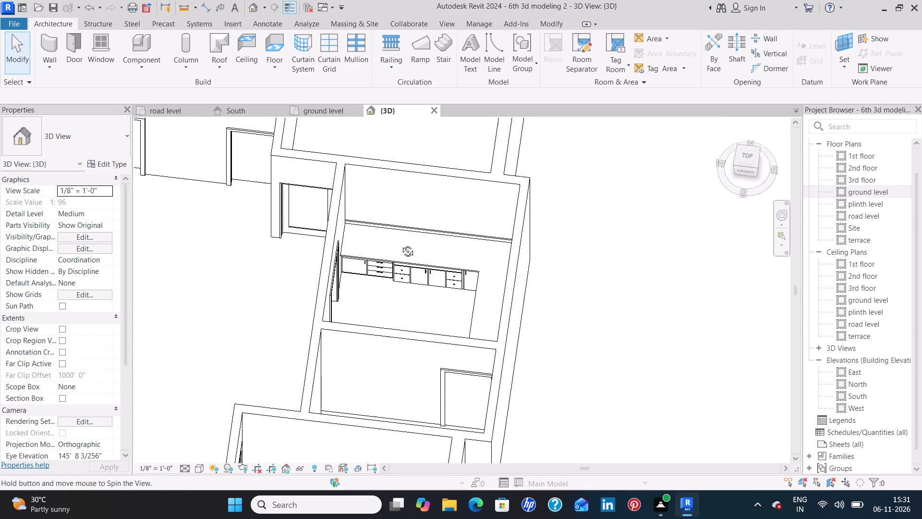
{"action": "middle_click_drag", "start_coordinate": [400, 244], "coordinate": [520, 268], "text": "shift"}
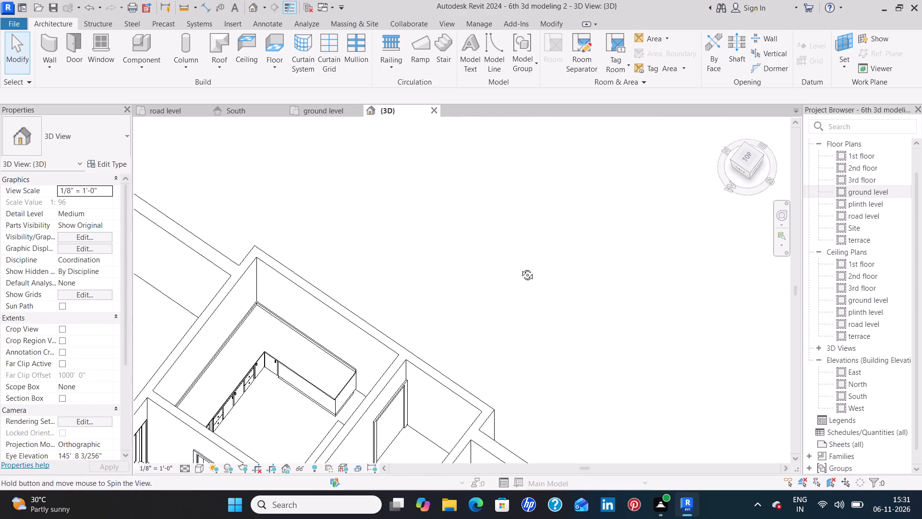
{"action": "middle_click_drag", "start_coordinate": [520, 268], "coordinate": [522, 267], "text": "shift"}
{"action": "middle_click_drag", "start_coordinate": [340, 394], "coordinate": [378, 237]}
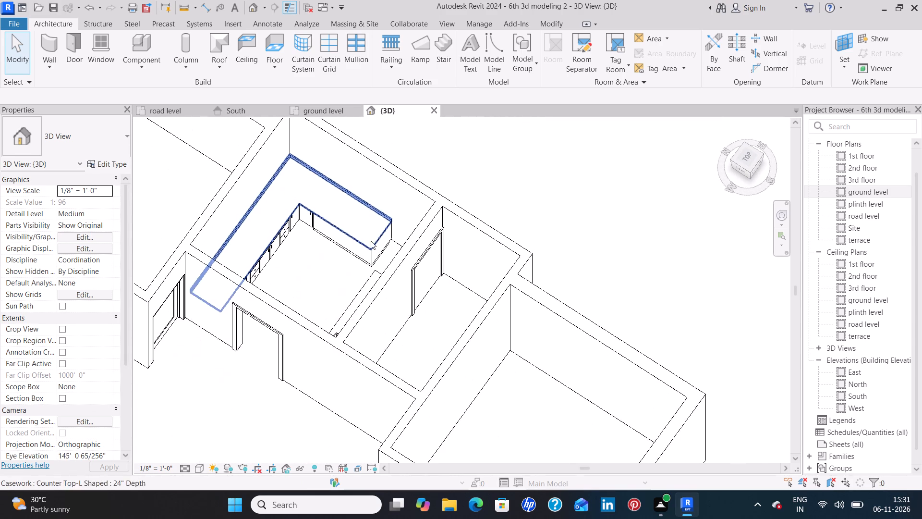
Rotate the east-wall Vanity Cabinet-Double Door & 4 Drawer by 180° so its drawer fronts face into the kitchen.
{"action": "left_click", "coordinate": [353, 248]}
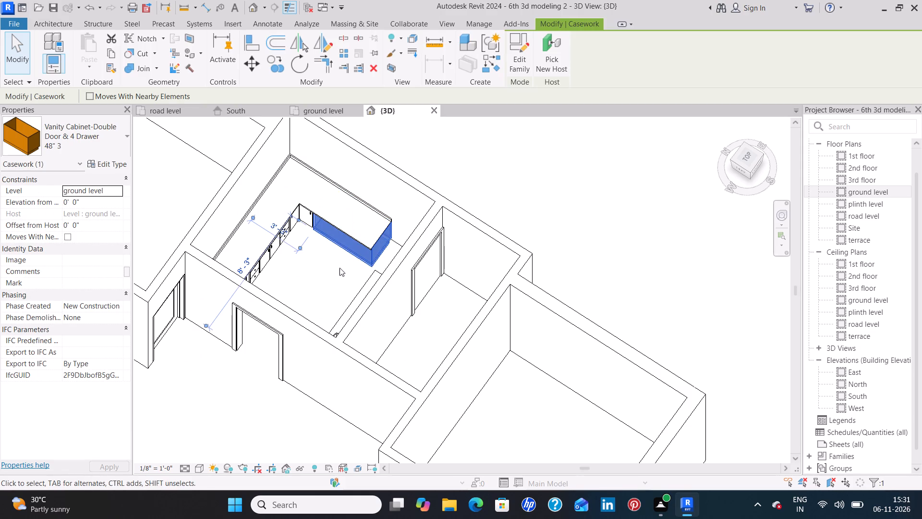
{"action": "key", "text": "space"}
{"action": "key", "text": "space"}
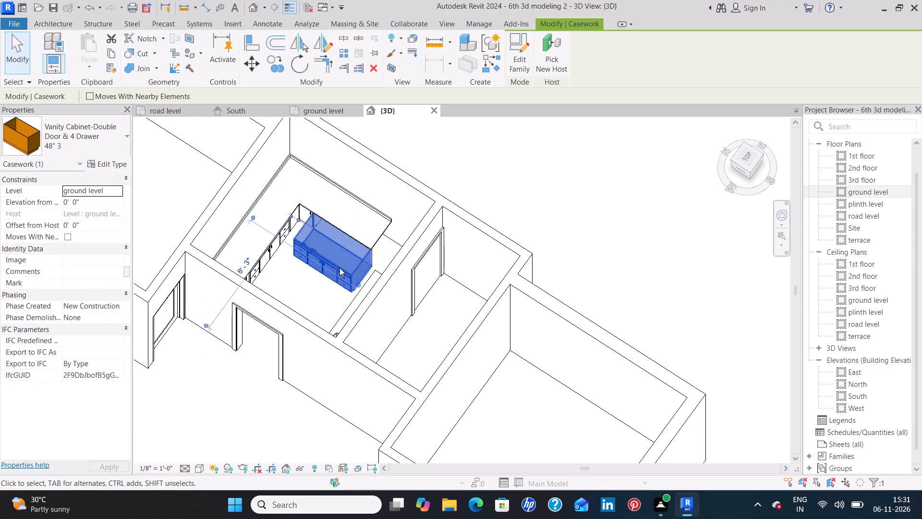
Set the 3D view's visual style to Realistic.
{"action": "left_click", "coordinate": [320, 286]}
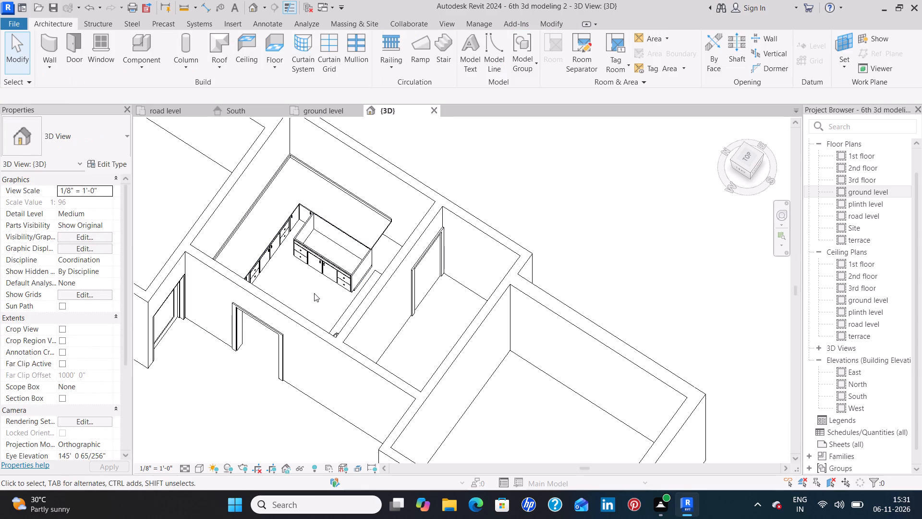
{"action": "middle_click_drag", "start_coordinate": [314, 293], "coordinate": [347, 198], "text": "shift"}
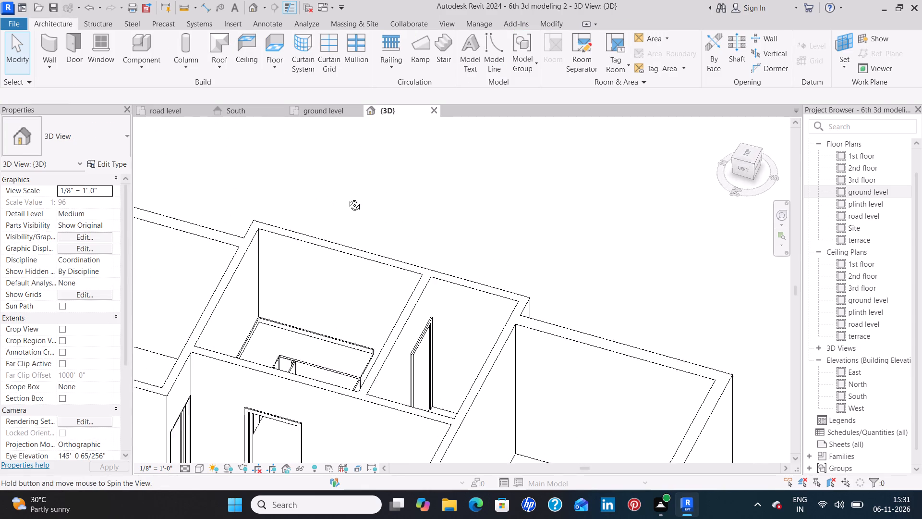
{"action": "middle_click_drag", "start_coordinate": [347, 198], "coordinate": [356, 189], "text": "shift"}
{"action": "middle_click_drag", "start_coordinate": [326, 358], "coordinate": [335, 171]}
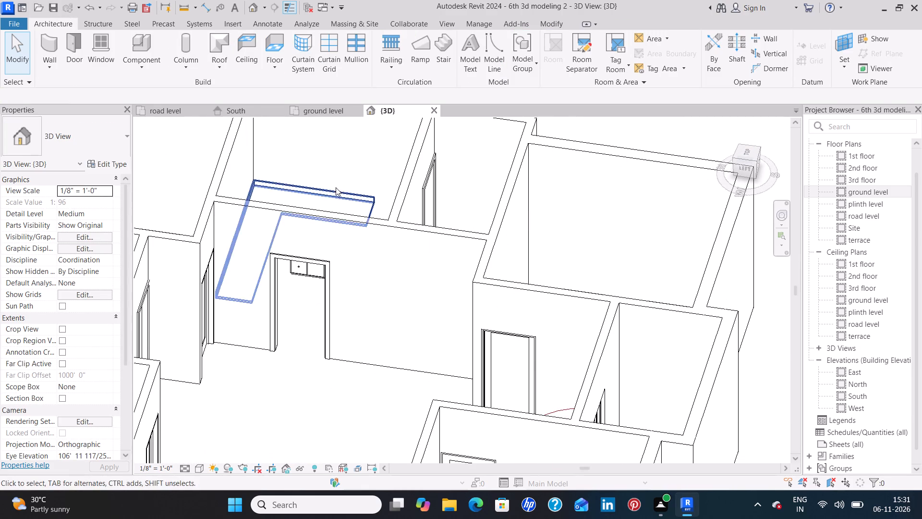
{"action": "middle_click_drag", "start_coordinate": [359, 177], "coordinate": [361, 121]}
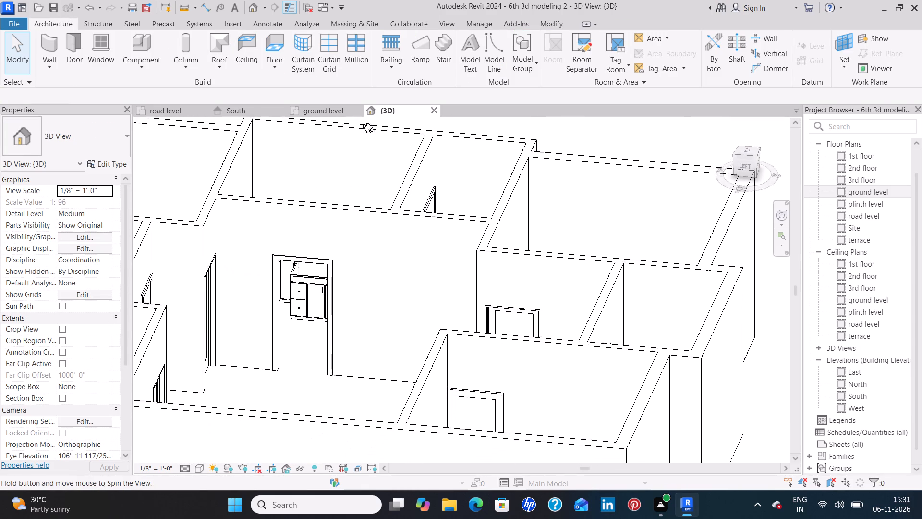
{"action": "middle_click_drag", "start_coordinate": [361, 121], "coordinate": [360, 105]}
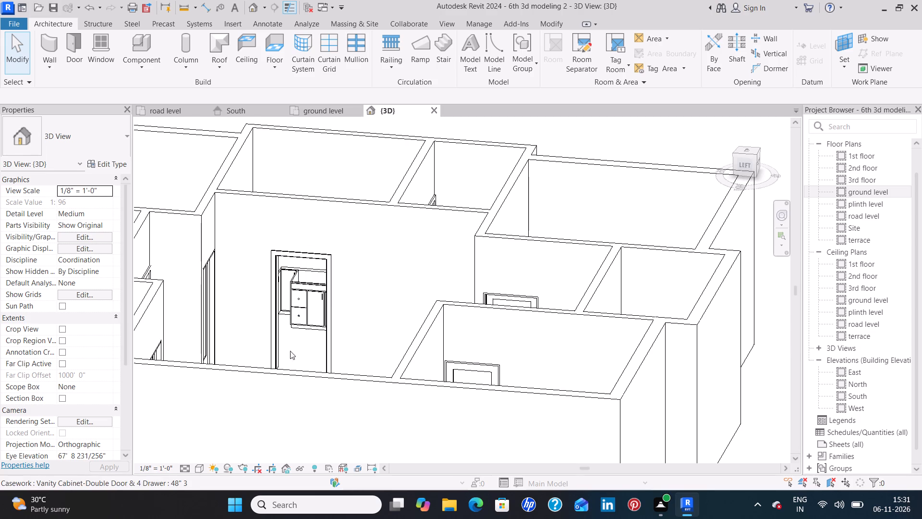
{"action": "middle_click_drag", "start_coordinate": [286, 355], "coordinate": [289, 331], "text": "shift"}
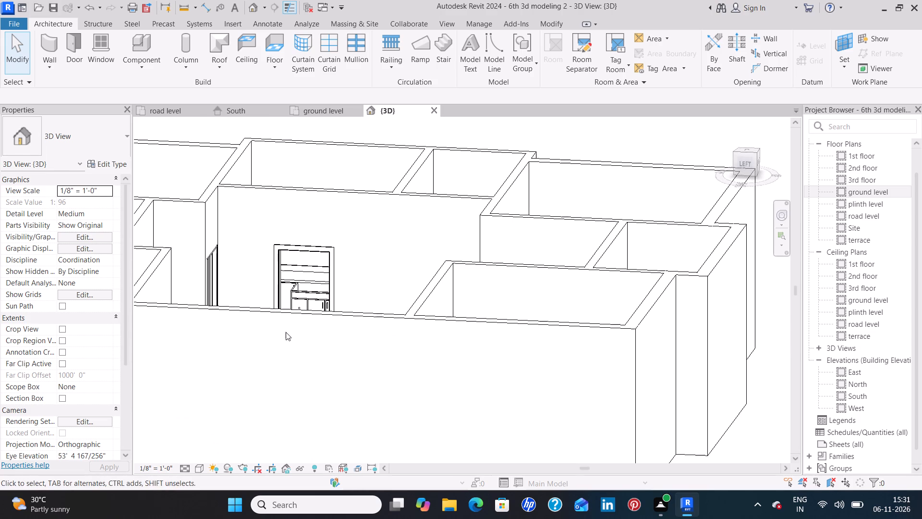
{"action": "left_click", "coordinate": [198, 468]}
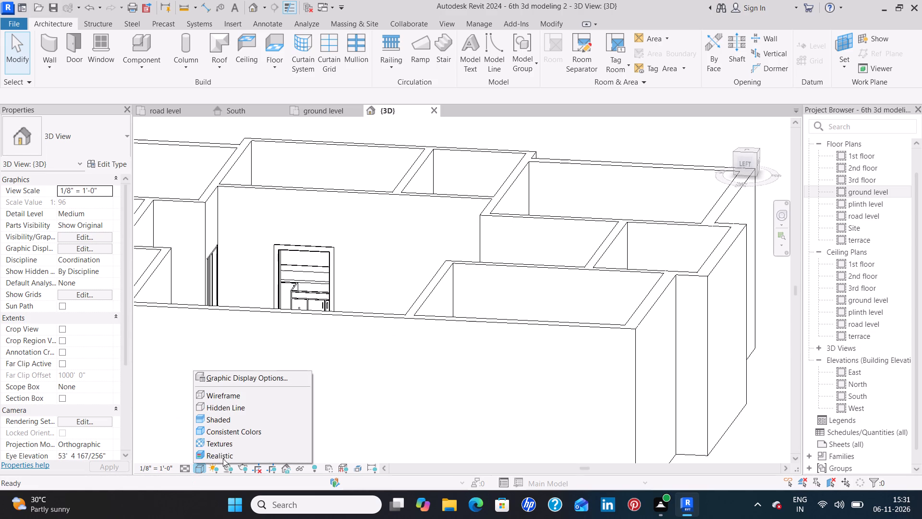
{"action": "left_click", "coordinate": [229, 456]}
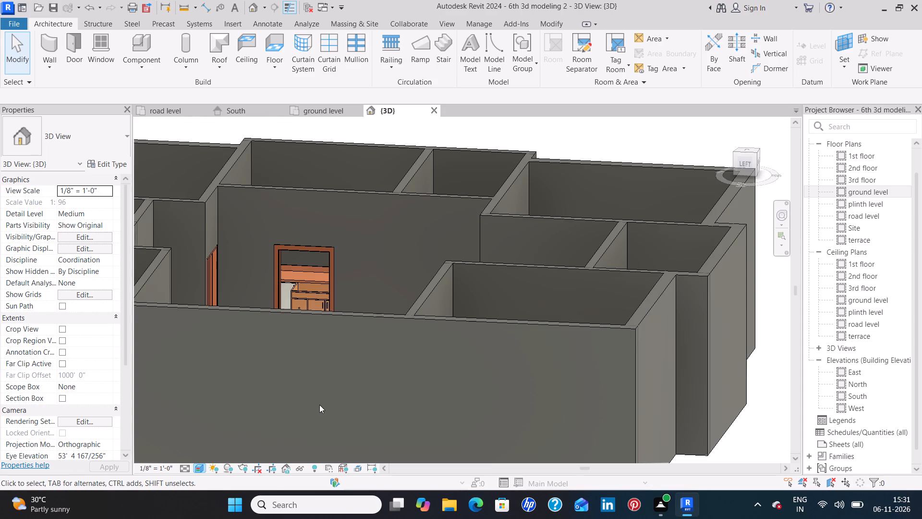
Examine the kitchen's base cabinets and counter top through the cased passage opening in the 3D view.
{"action": "middle_click", "coordinate": [306, 347]}
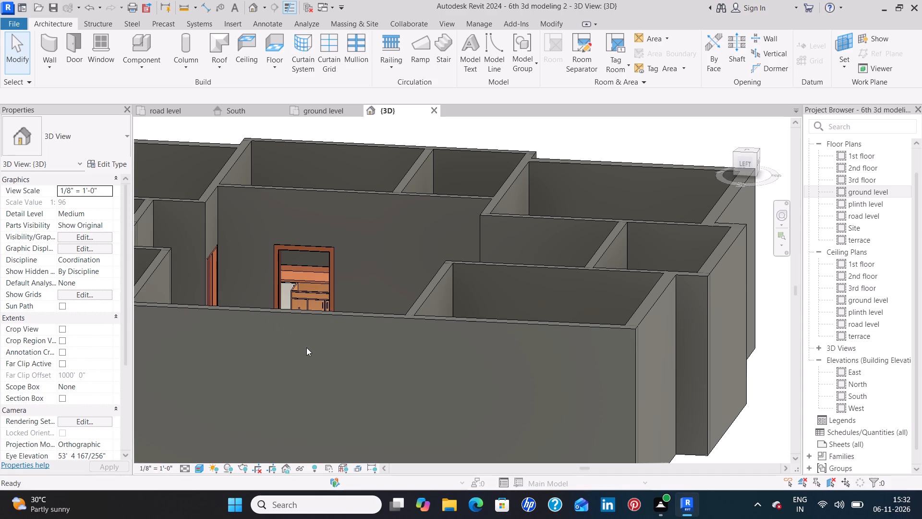
{"action": "middle_click_drag", "start_coordinate": [306, 347], "coordinate": [308, 342], "text": "ctrl"}
{"action": "middle_click_drag", "start_coordinate": [313, 306], "coordinate": [312, 298], "text": "ctrl"}
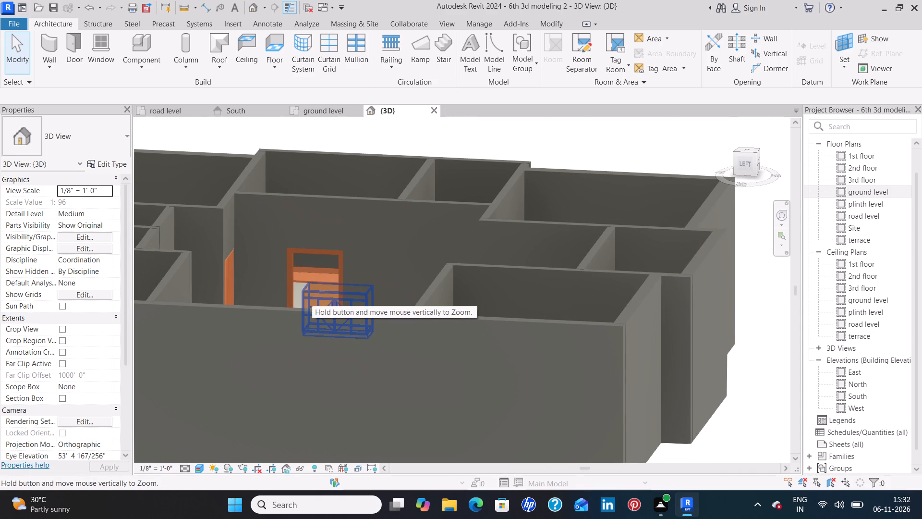
{"action": "middle_click_drag", "start_coordinate": [312, 298], "coordinate": [311, 299], "text": "ctrl"}
{"action": "scroll", "coordinate": [312, 298], "scroll_direction": "down", "scroll_amount": 3, "text": "ctrl"}
{"action": "scroll", "coordinate": [310, 299], "scroll_direction": "up", "scroll_amount": 3, "text": "ctrl"}
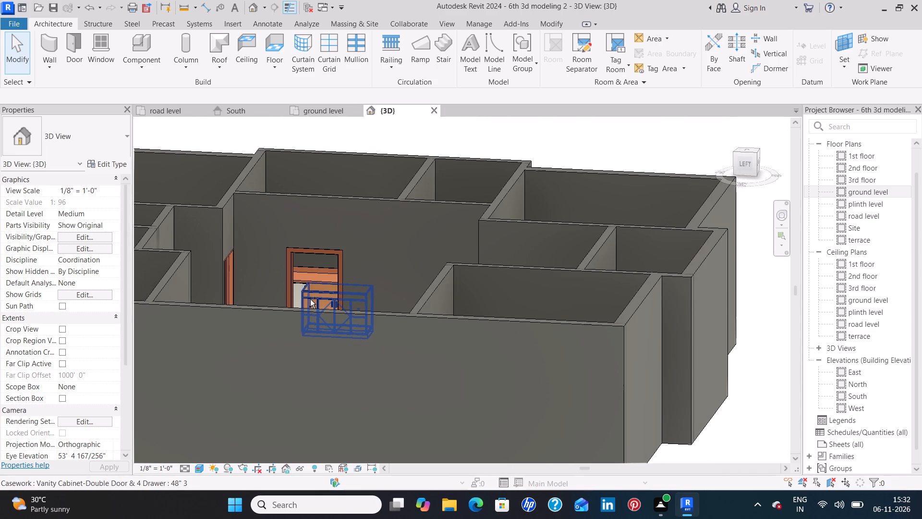
{"action": "scroll", "coordinate": [310, 299], "scroll_direction": "up", "scroll_amount": 2, "text": "ctrl"}
{"action": "scroll", "coordinate": [310, 299], "scroll_direction": "down", "scroll_amount": 2, "text": "ctrl"}
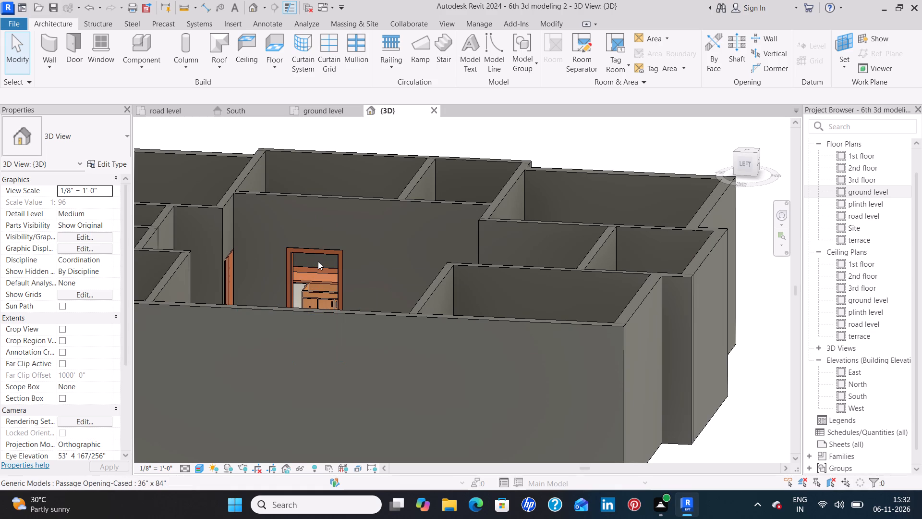
{"action": "scroll", "coordinate": [318, 261], "scroll_direction": "up", "scroll_amount": 6, "text": "ctrl"}
{"action": "scroll", "coordinate": [318, 261], "scroll_direction": "down", "scroll_amount": 7, "text": "ctrl"}
{"action": "middle_click_drag", "start_coordinate": [318, 261], "coordinate": [309, 343], "text": "ctrl"}
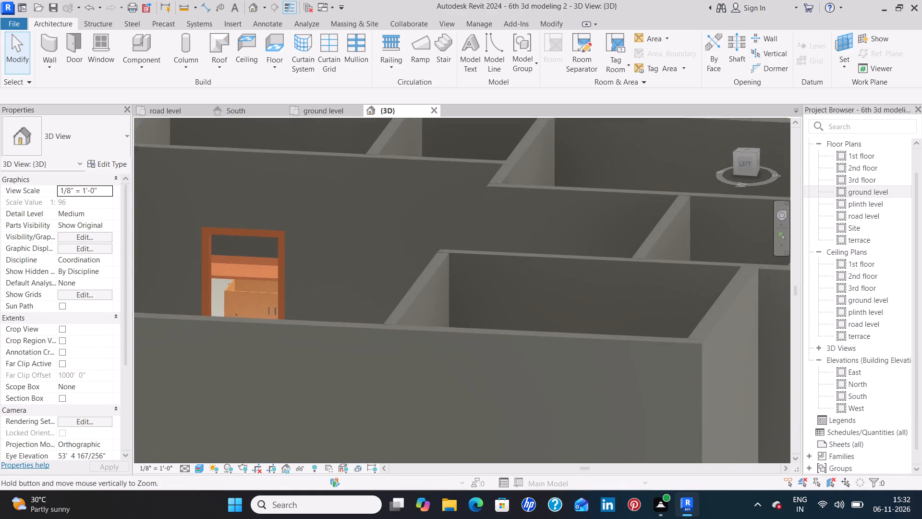
{"action": "middle_click_drag", "start_coordinate": [309, 343], "coordinate": [202, 337], "text": "ctrl"}
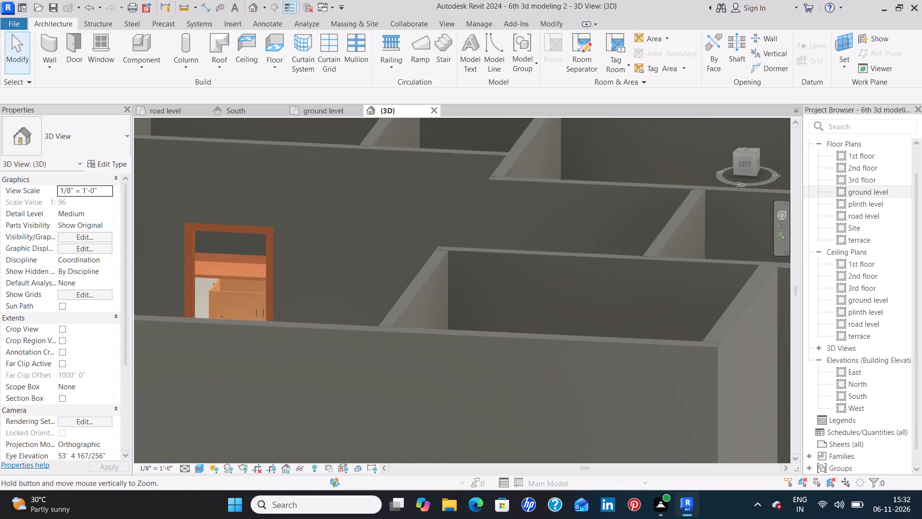
{"action": "middle_click_drag", "start_coordinate": [202, 337], "coordinate": [226, 317], "text": "ctrl"}
{"action": "middle_click_drag", "start_coordinate": [252, 264], "coordinate": [252, 263], "text": "ctrl"}
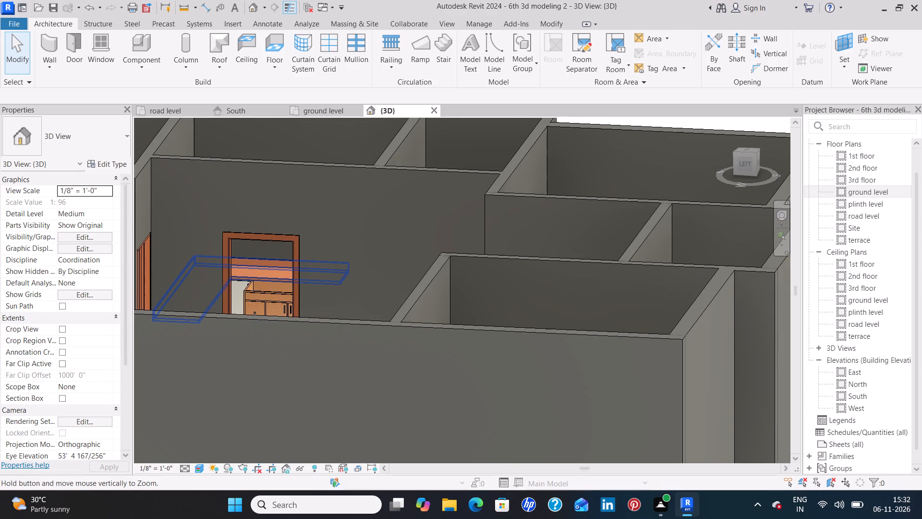
{"action": "middle_click_drag", "start_coordinate": [252, 263], "coordinate": [260, 327], "text": "ctrl"}
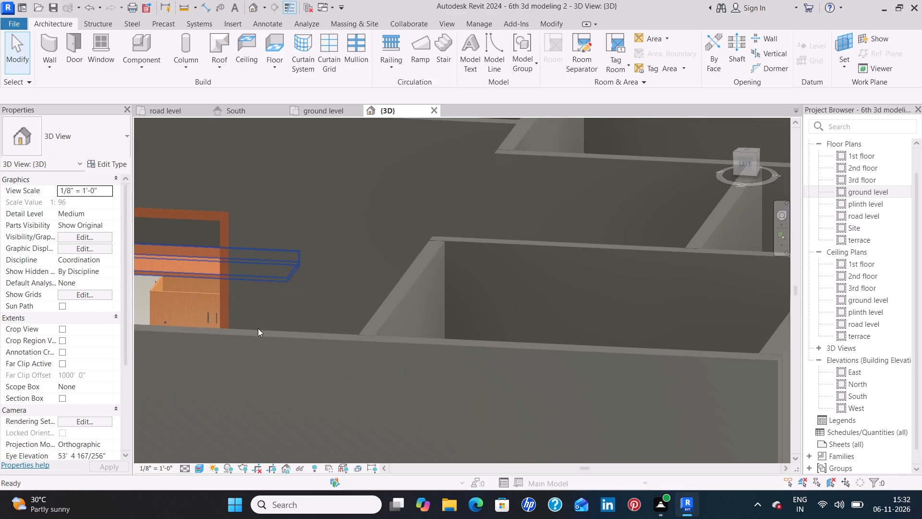
{"action": "scroll", "coordinate": [269, 238], "scroll_direction": "down", "scroll_amount": 5}
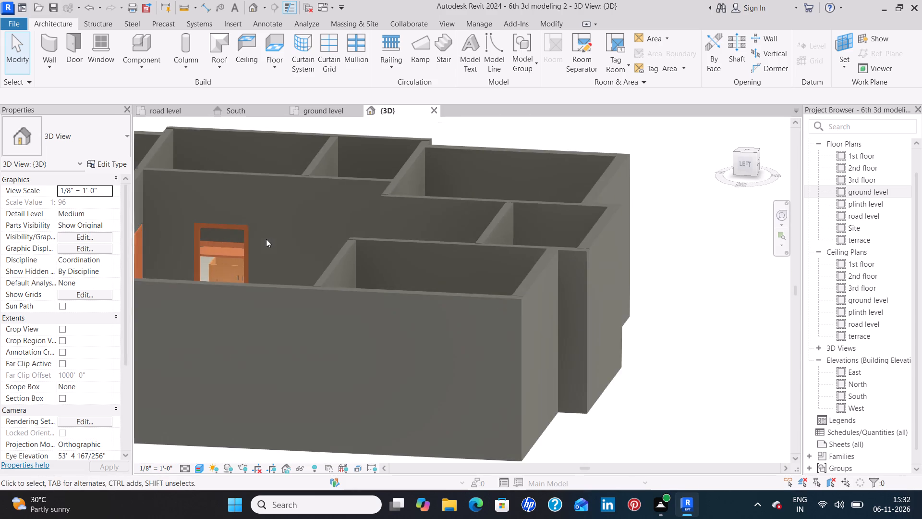
{"action": "scroll", "coordinate": [266, 239], "scroll_direction": "down", "scroll_amount": 5}
Open the ground level floor plan at the kitchen's east-wall cabinet.
{"action": "left_click", "coordinate": [326, 105]}
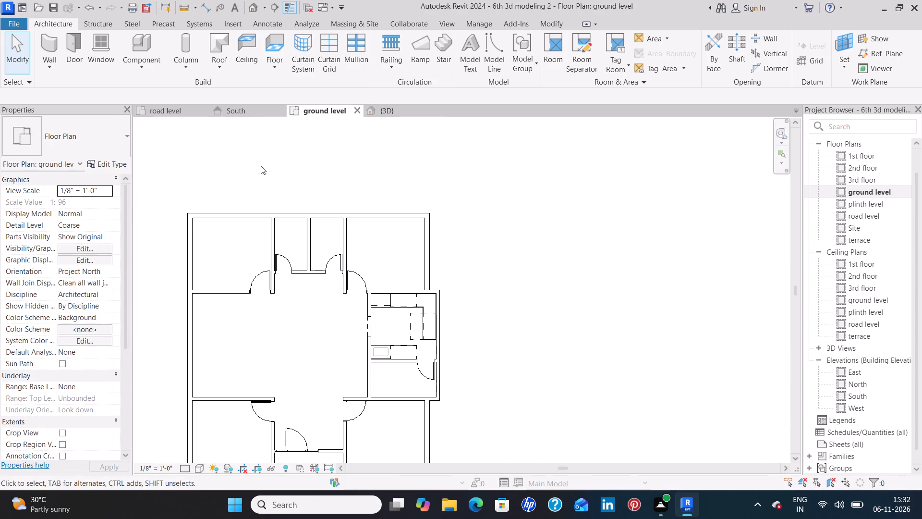
{"action": "scroll", "coordinate": [412, 347], "scroll_direction": "up", "scroll_amount": 8}
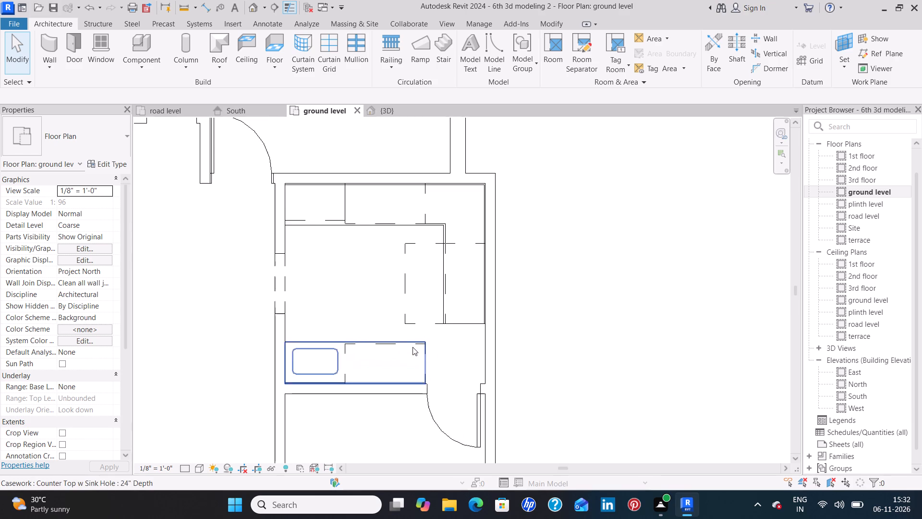
{"action": "scroll", "coordinate": [412, 347], "scroll_direction": "up", "scroll_amount": 5}
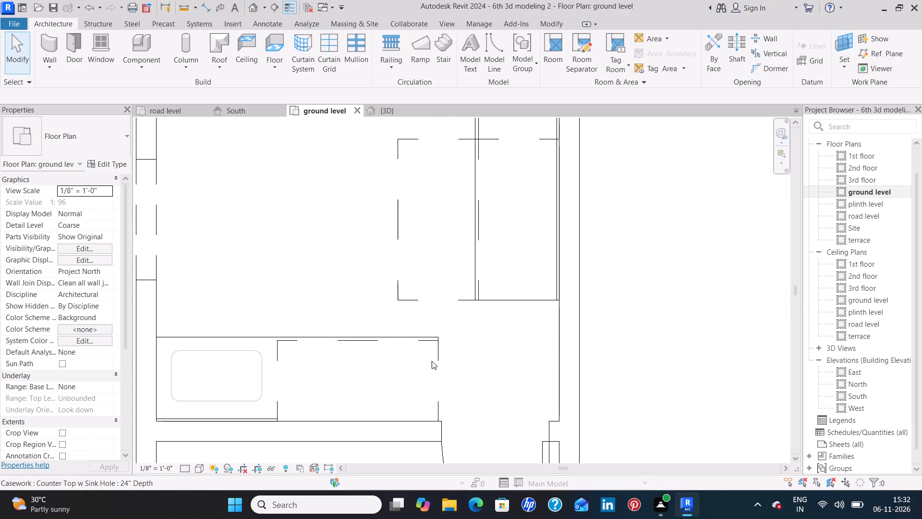
{"action": "key", "text": "Left"}
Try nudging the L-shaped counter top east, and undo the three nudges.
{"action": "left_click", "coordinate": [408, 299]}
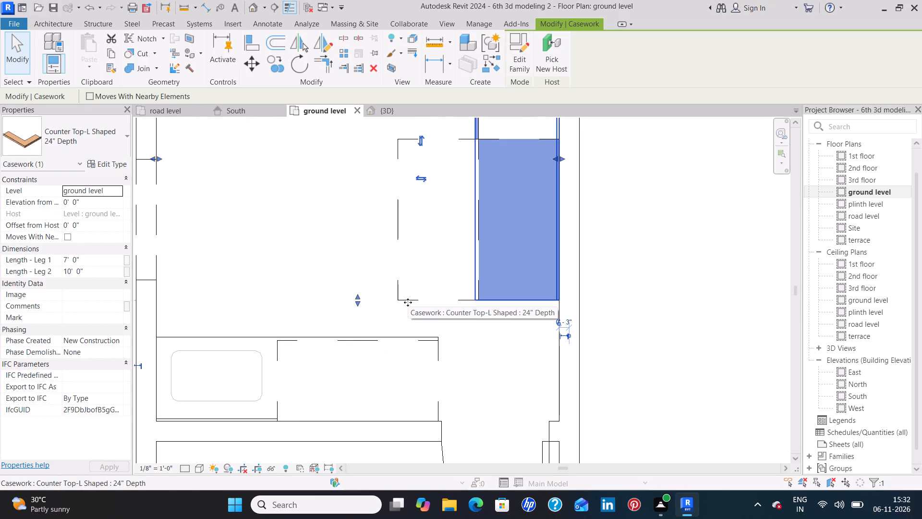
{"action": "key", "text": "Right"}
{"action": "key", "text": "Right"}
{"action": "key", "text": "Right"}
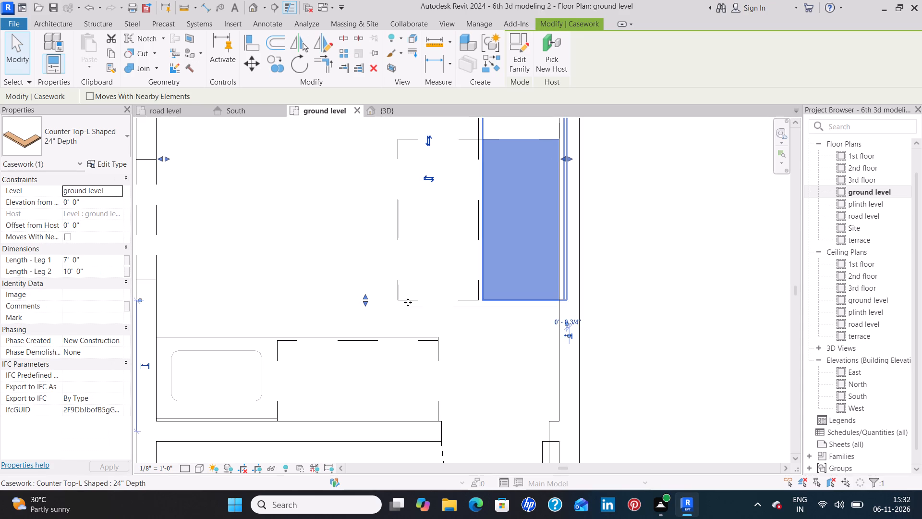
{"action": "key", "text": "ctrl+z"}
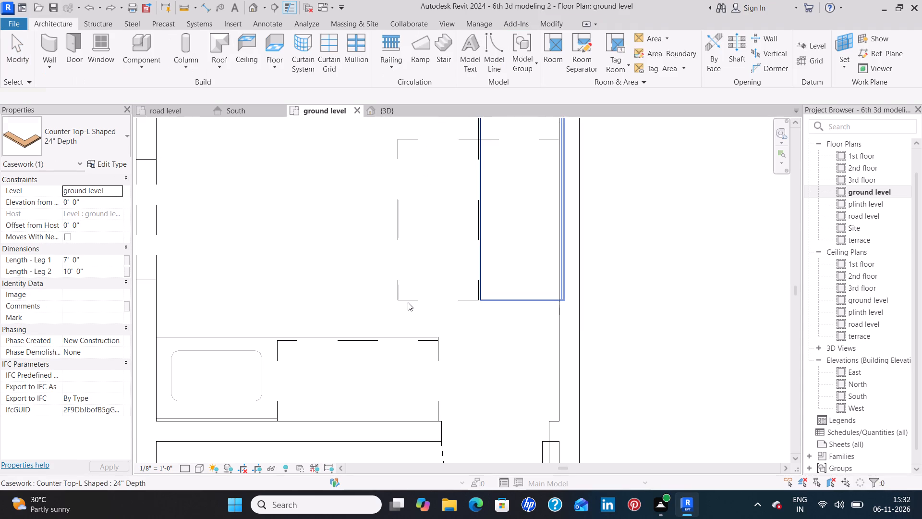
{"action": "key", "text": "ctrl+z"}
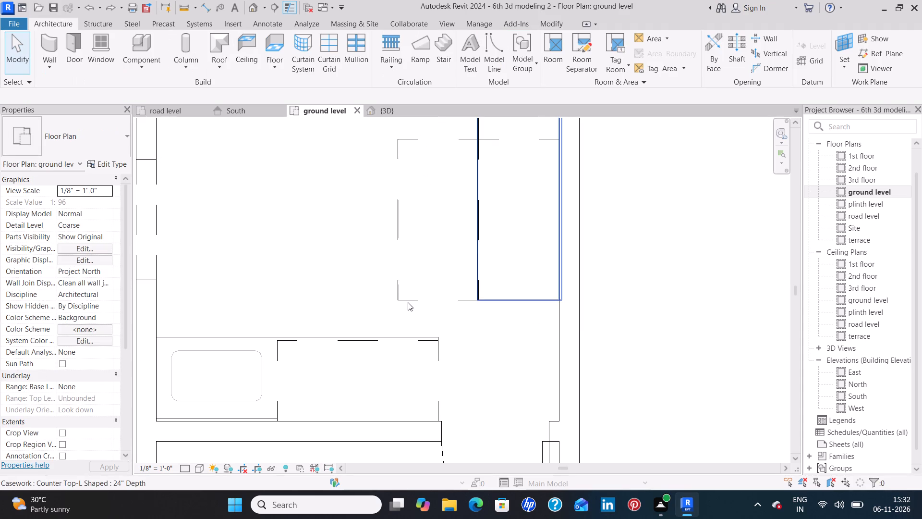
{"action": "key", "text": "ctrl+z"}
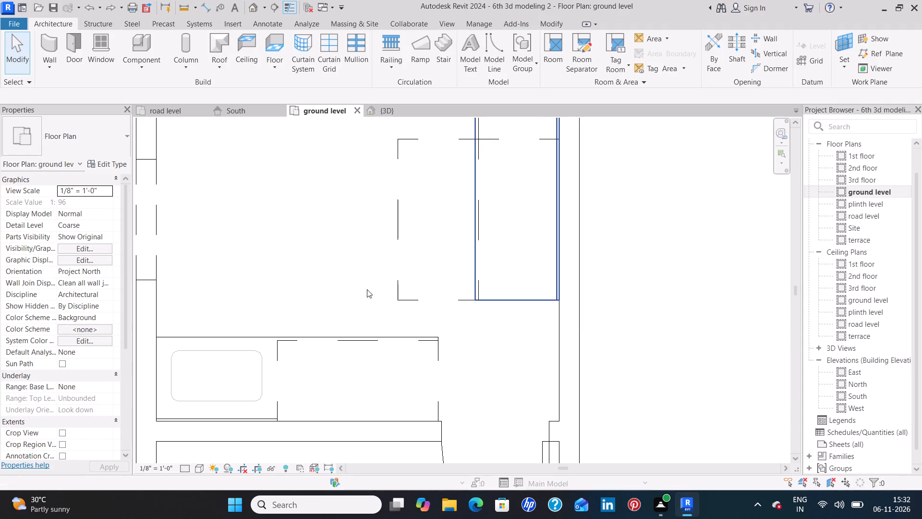
Nudge the east-wall Vanity Cabinet-Double Door & 4 Drawer east until its back sits flush against the east wall's inner face, under the L-shaped counter top.
{"action": "left_click", "coordinate": [399, 296]}
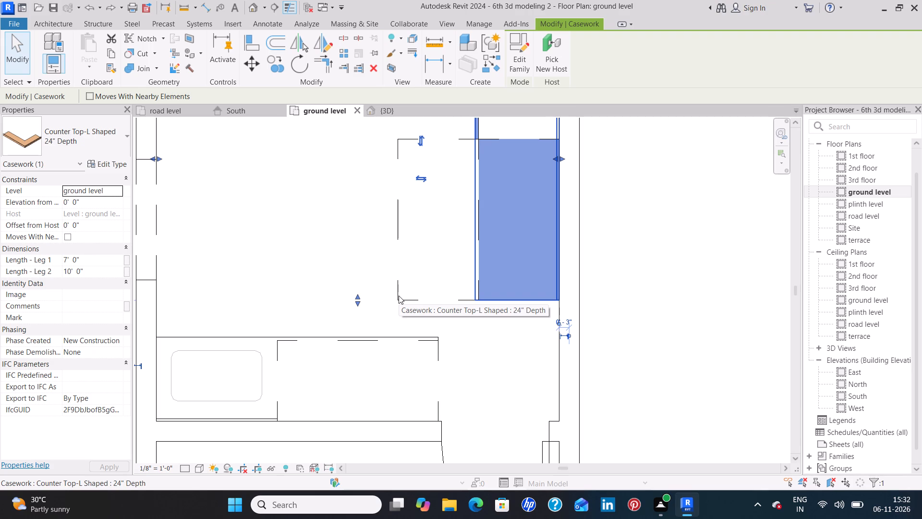
{"action": "left_click", "coordinate": [399, 223]}
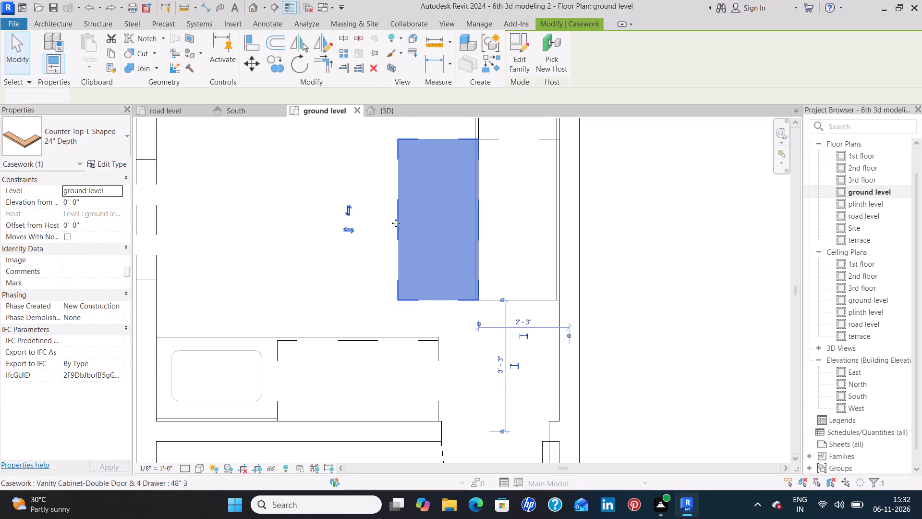
{"action": "key", "text": "Right"}
{"action": "key", "text": "Right"}
{"action": "key", "text": "Right"}
{"action": "key", "text": "Right"}
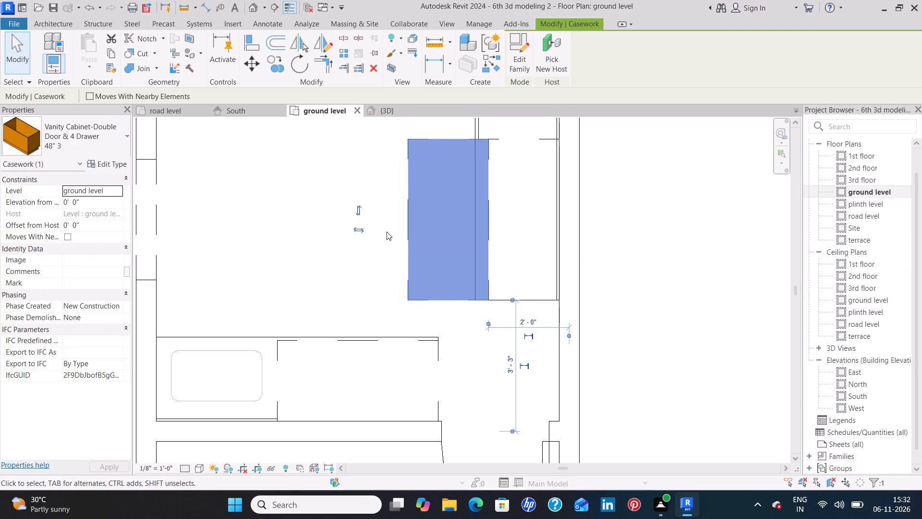
{"action": "key", "text": "Right"}
{"action": "key", "text": "Right"}
{"action": "key", "text": "Right"}
{"action": "key", "text": "Right"}
{"action": "key", "text": "Right"}
{"action": "key", "text": "Right"}
{"action": "key", "text": "Right"}
{"action": "key", "text": "Right"}
{"action": "key", "text": "Right"}
{"action": "key", "text": "Right"}
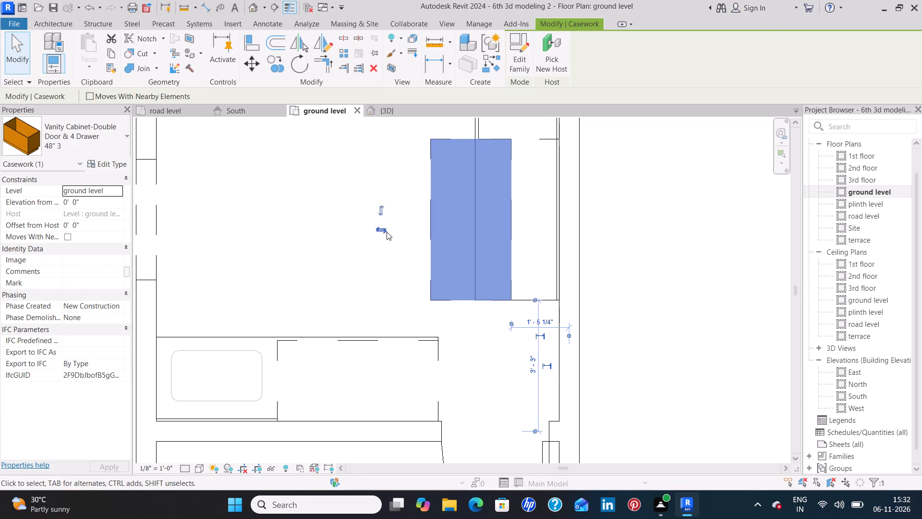
{"action": "key", "text": "Right"}
{"action": "key", "text": "Right"}
{"action": "key", "text": "Right"}
{"action": "key", "text": "Right"}
{"action": "key", "text": "Right"}
{"action": "key", "text": "Right"}
{"action": "key", "text": "Right"}
{"action": "key", "text": "Right"}
{"action": "key", "text": "Right"}
{"action": "key", "text": "Right"}
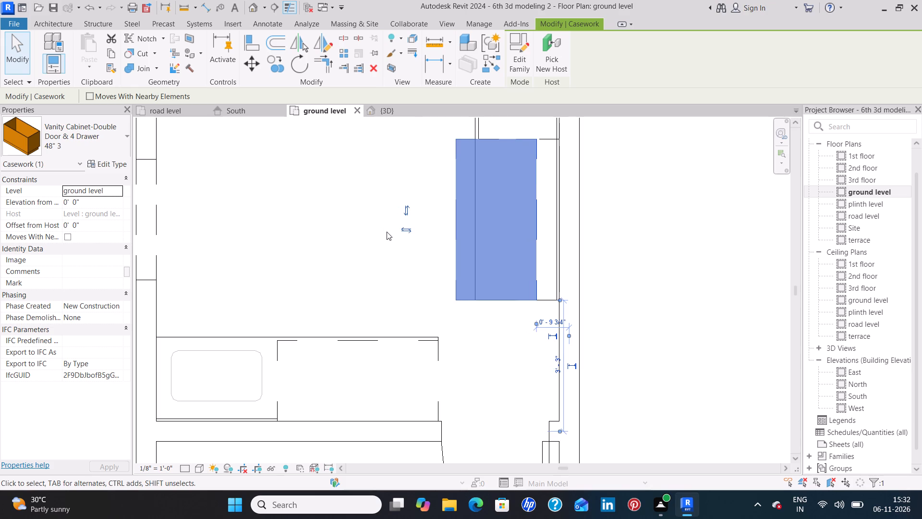
{"action": "key", "text": "Right"}
{"action": "key", "text": "Right"}
{"action": "key", "text": "Right"}
{"action": "key", "text": "Right"}
{"action": "key", "text": "Right"}
{"action": "key", "text": "Right"}
{"action": "key", "text": "Right"}
{"action": "key", "text": "Right"}
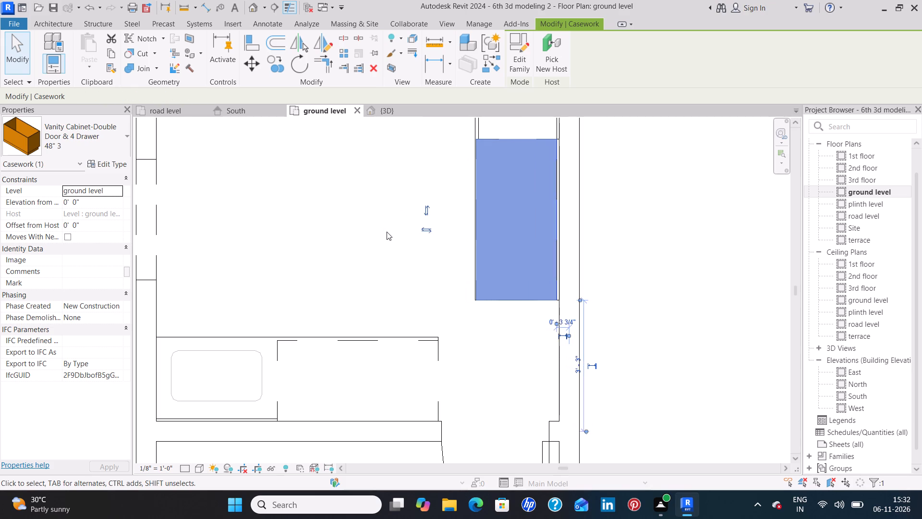
{"action": "left_click", "coordinate": [318, 262]}
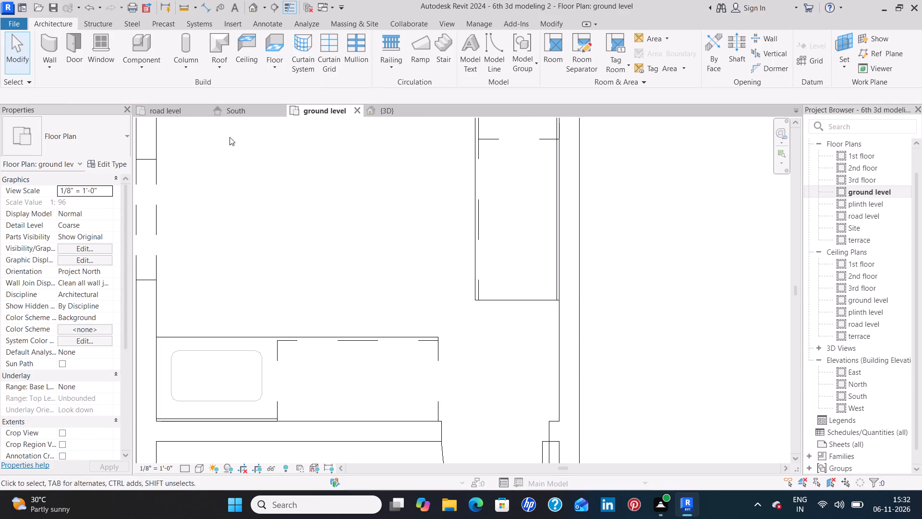
In the 3D view, rotate the south-wall Vanity Cabinet-Double Door & 4 Drawer beside the sink cutout 180° so its doors face the kitchen interior.
{"action": "left_click", "coordinate": [397, 108]}
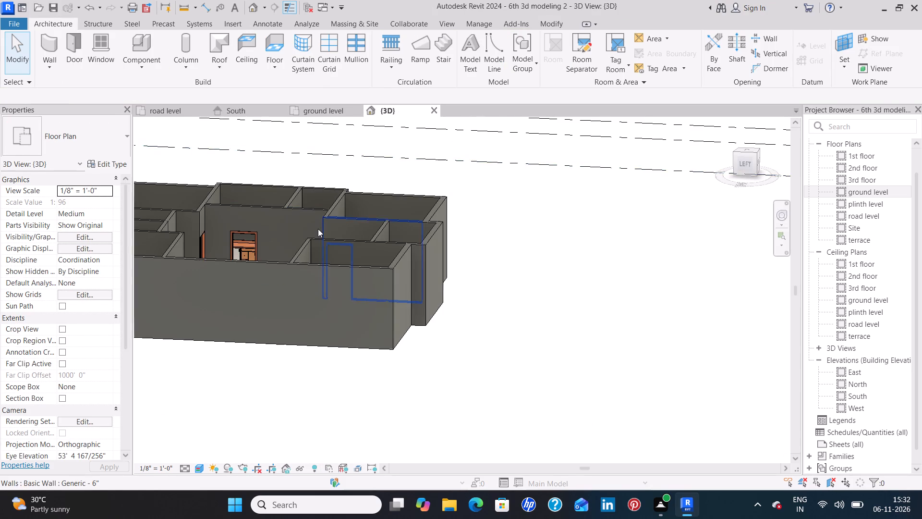
{"action": "scroll", "coordinate": [315, 229], "scroll_direction": "down", "scroll_amount": 4}
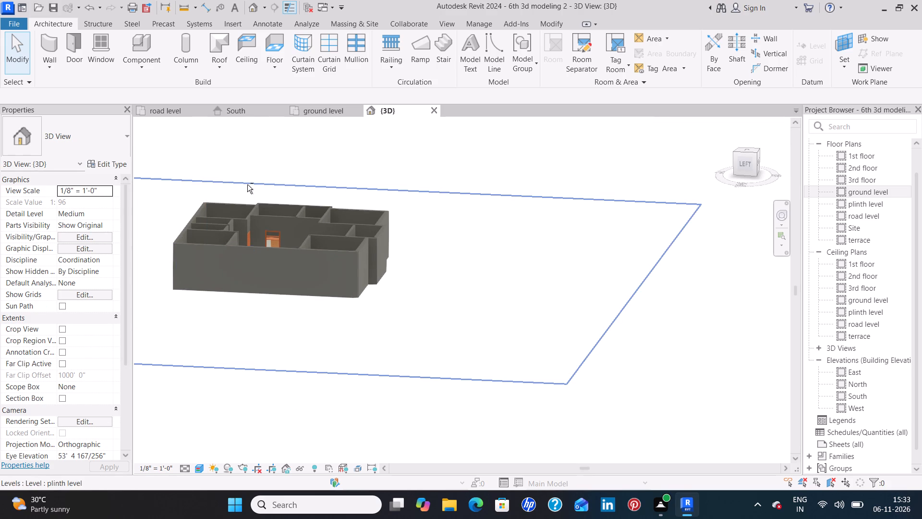
{"action": "middle_click_drag", "start_coordinate": [247, 183], "coordinate": [398, 268], "text": "shift"}
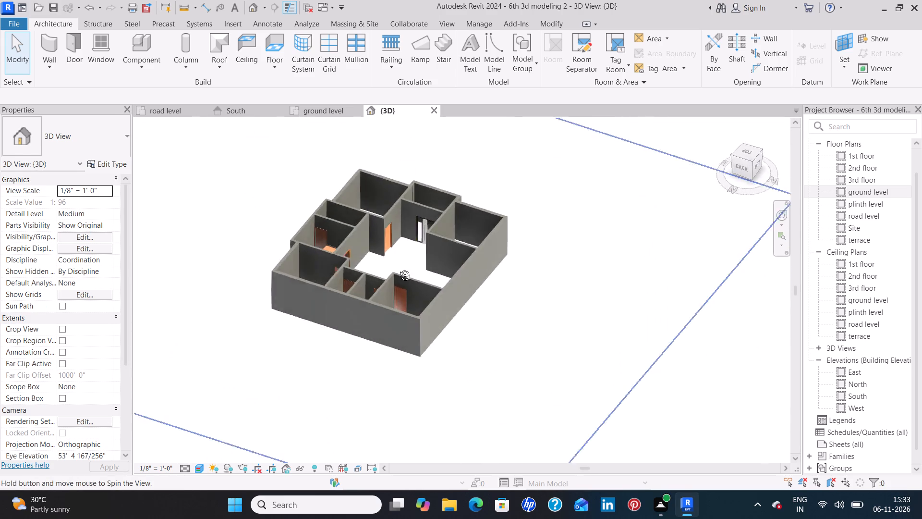
{"action": "middle_click_drag", "start_coordinate": [398, 268], "coordinate": [449, 368], "text": "shift"}
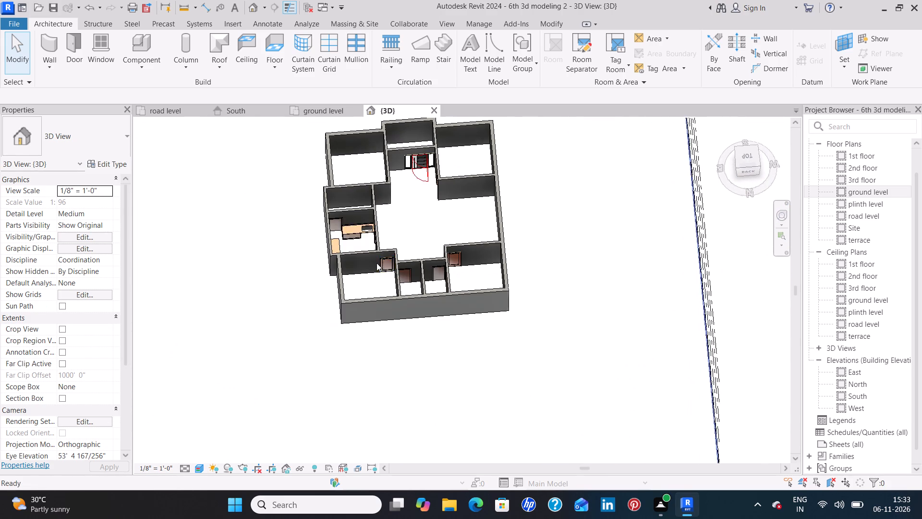
{"action": "scroll", "coordinate": [354, 239], "scroll_direction": "up", "scroll_amount": 12}
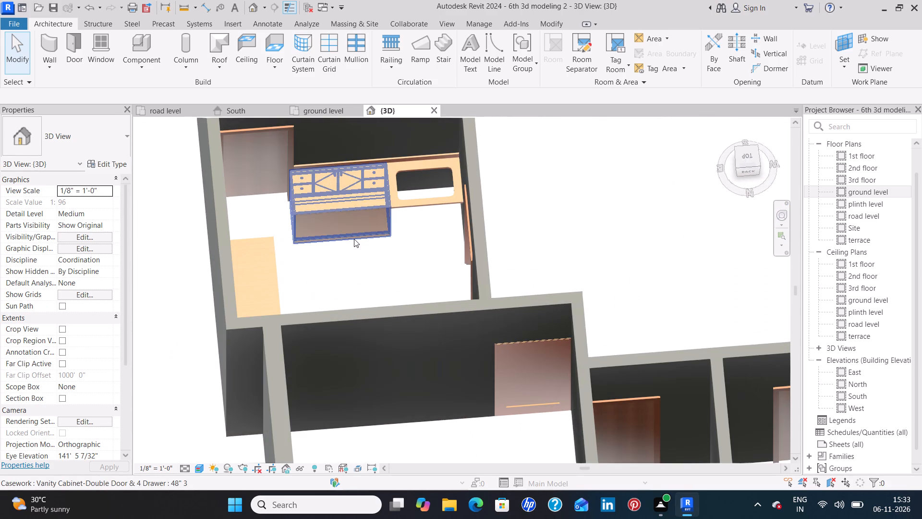
{"action": "left_click", "coordinate": [350, 230]}
{"action": "left_click", "coordinate": [388, 224]}
{"action": "key", "text": "space"}
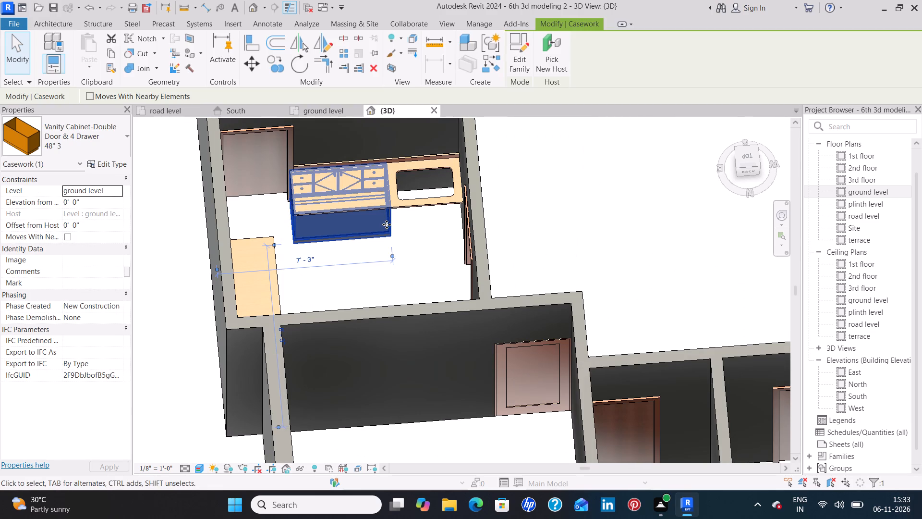
{"action": "key", "text": "space"}
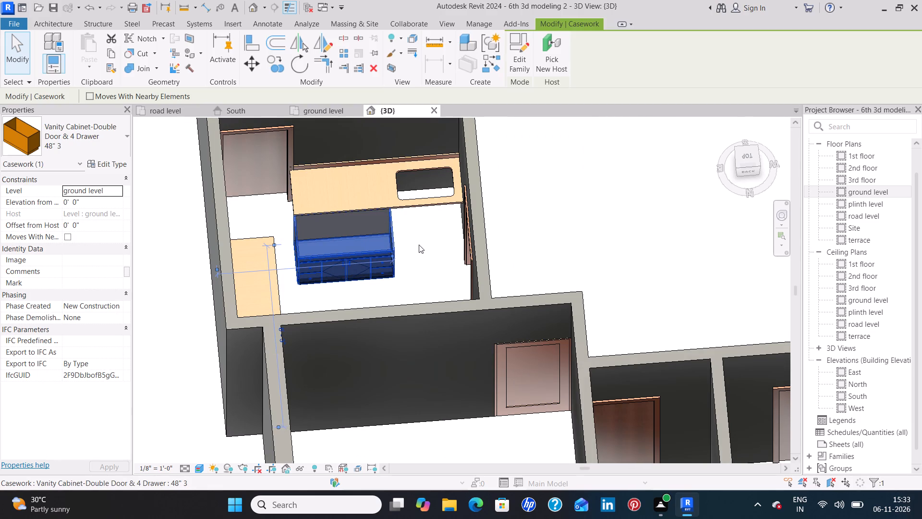
{"action": "left_click", "coordinate": [419, 245]}
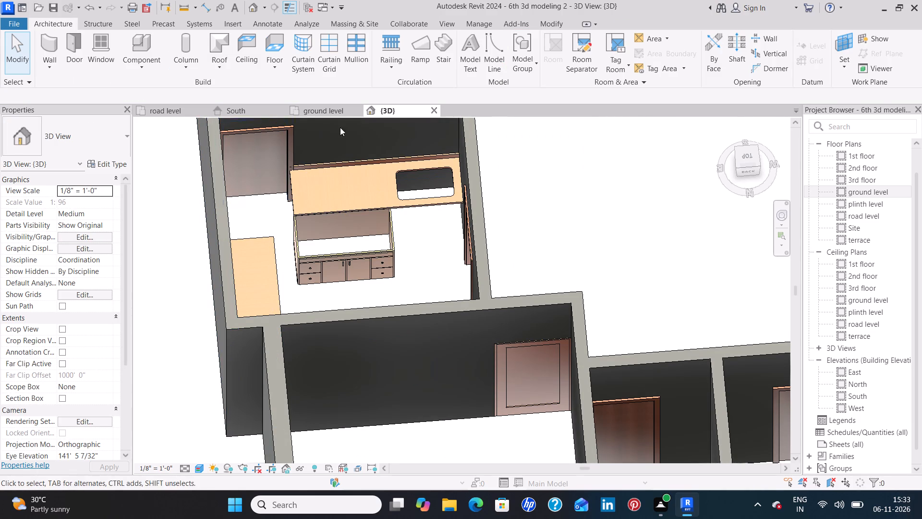
In the ground level plan, nudge the rotated vanity cabinet south under the sink counter top until its back meets the kitchen's south wall.
{"action": "left_click", "coordinate": [331, 112]}
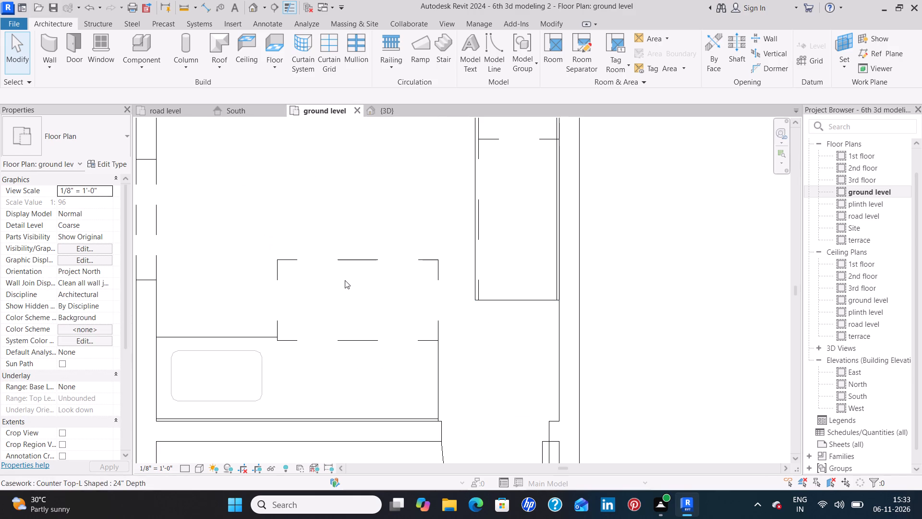
{"action": "left_click", "coordinate": [354, 261]}
{"action": "key", "text": "Down"}
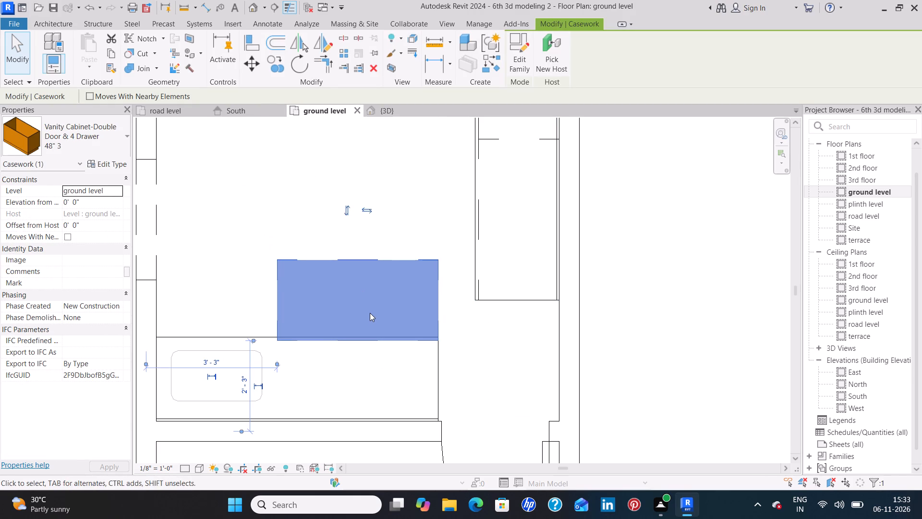
{"action": "key", "text": "Down"}
{"action": "key", "text": "Down"}
{"action": "key", "text": "Down"}
{"action": "key", "text": "Down"}
{"action": "key", "text": "Down"}
{"action": "key", "text": "Down"}
{"action": "key", "text": "Down"}
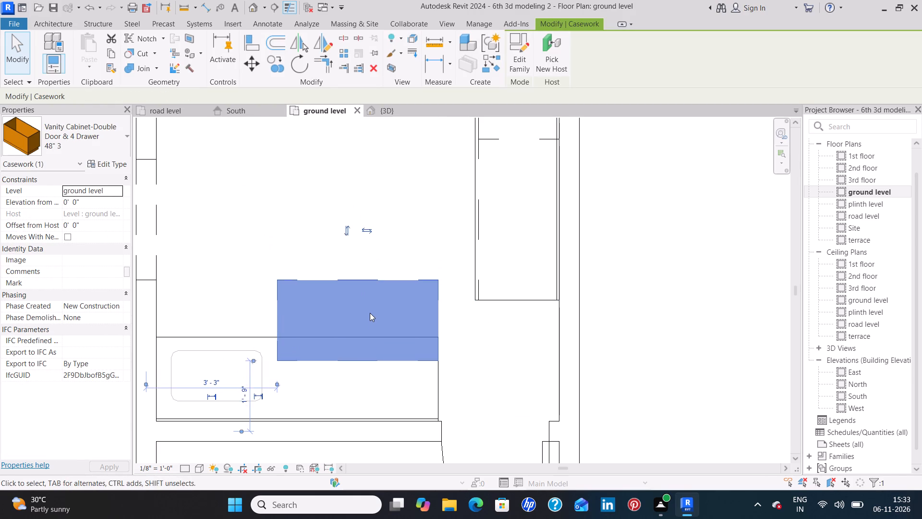
{"action": "key", "text": "Down"}
{"action": "key", "text": "Down"}
{"action": "key", "text": "Down"}
{"action": "key", "text": "Down"}
{"action": "key", "text": "Down"}
{"action": "key", "text": "Down"}
{"action": "key", "text": "Down"}
{"action": "key", "text": "Down"}
{"action": "key", "text": "Down"}
{"action": "key", "text": "Down"}
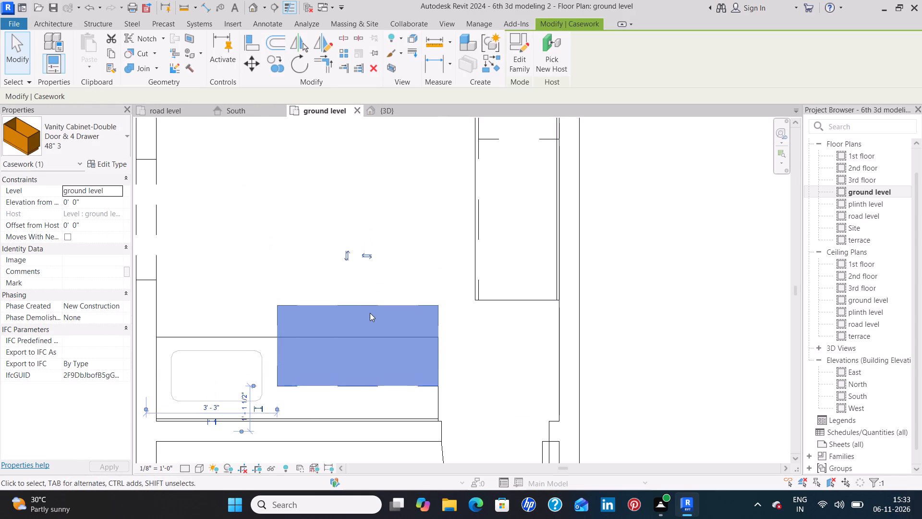
{"action": "key", "text": "Down"}
{"action": "key", "text": "Down"}
{"action": "key", "text": "Down"}
{"action": "key", "text": "Down"}
{"action": "key", "text": "Down"}
{"action": "key", "text": "Down"}
{"action": "key", "text": "Down"}
{"action": "key", "text": "Down"}
{"action": "key", "text": "Down"}
{"action": "key", "text": "Down"}
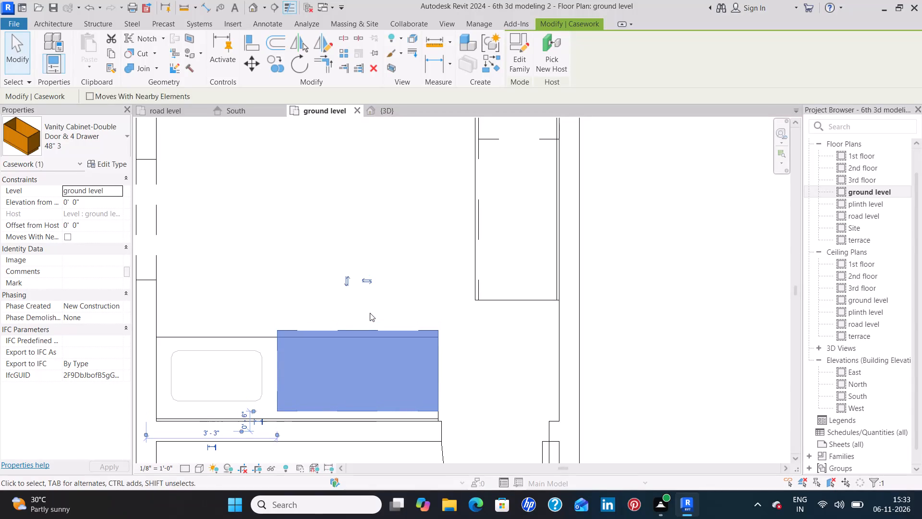
{"action": "key", "text": "Down"}
{"action": "key", "text": "Down"}
{"action": "key", "text": "Down"}
{"action": "key", "text": "Down"}
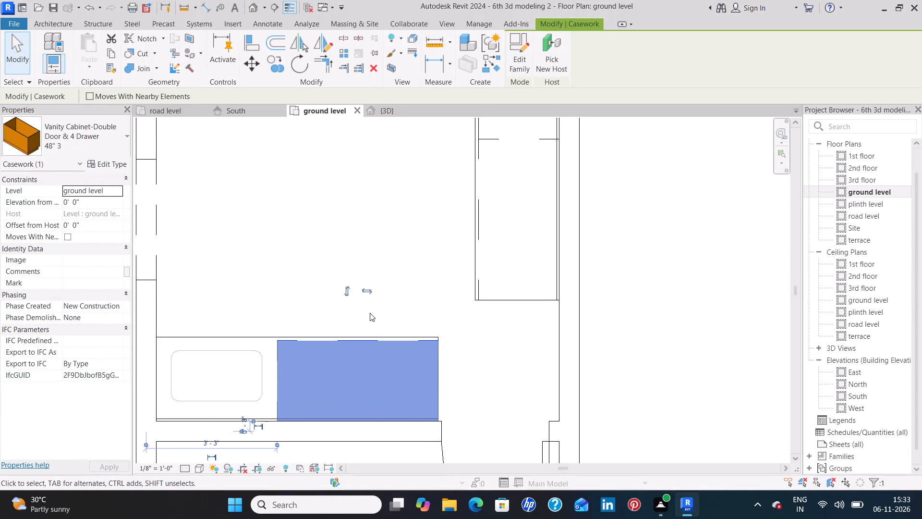
{"action": "left_click", "coordinate": [271, 232]}
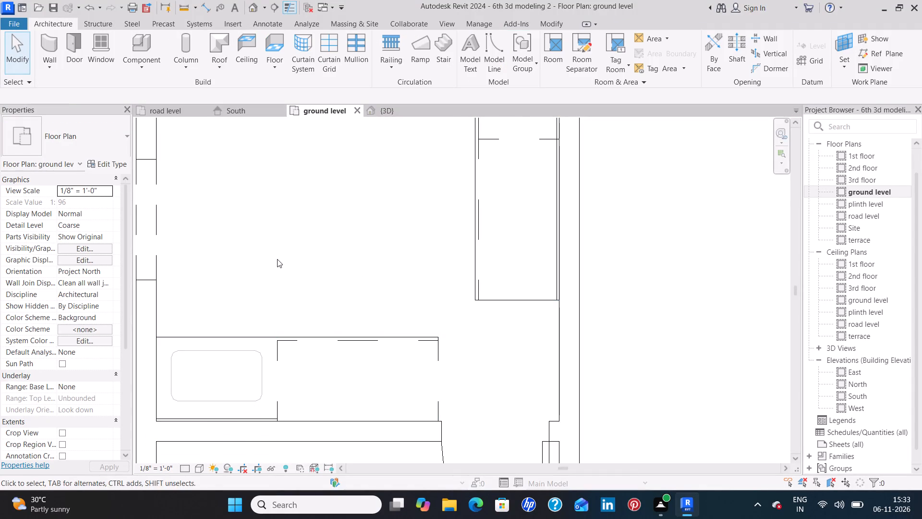
Load the Upper Cabinet-Pass-Thru family from the Wall Cabinets folder of the Casework library for component placement.
{"action": "scroll", "coordinate": [274, 257], "scroll_direction": "down", "scroll_amount": 5}
{"action": "middle_click_drag", "start_coordinate": [270, 239], "coordinate": [271, 255]}
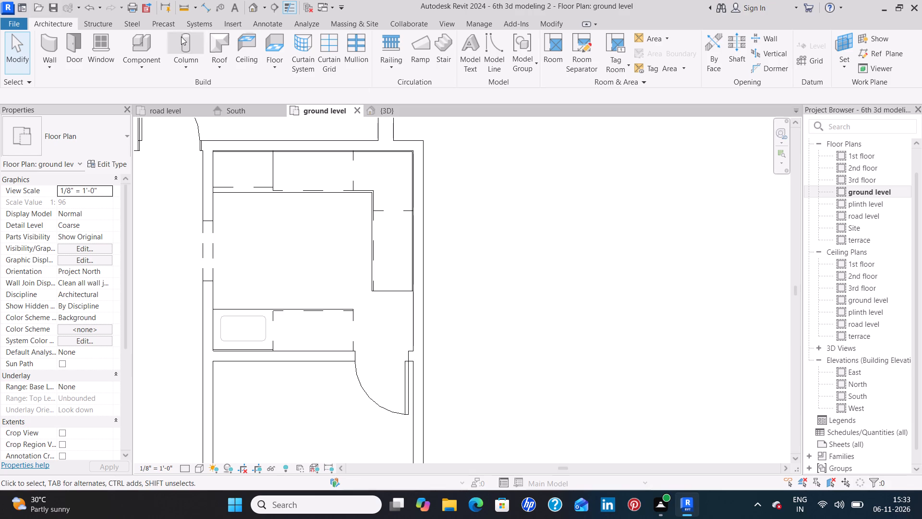
{"action": "left_click", "coordinate": [135, 44]}
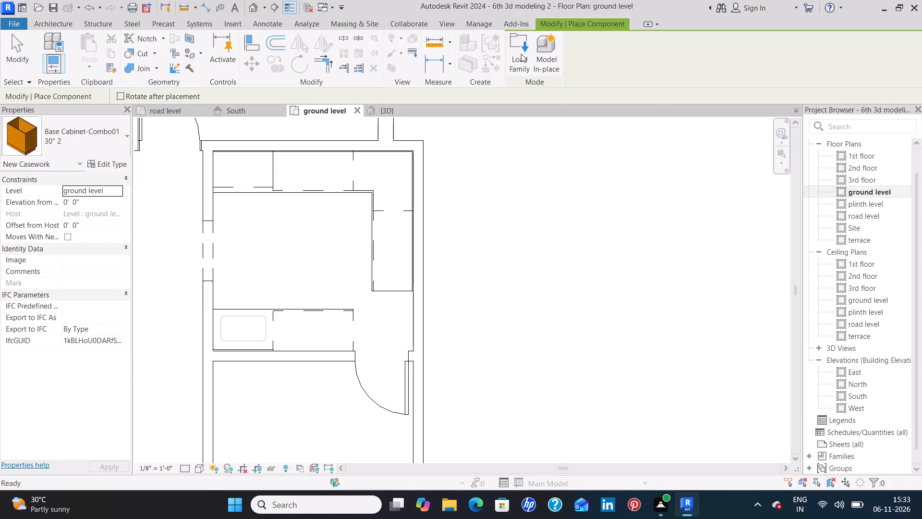
{"action": "left_click", "coordinate": [521, 54]}
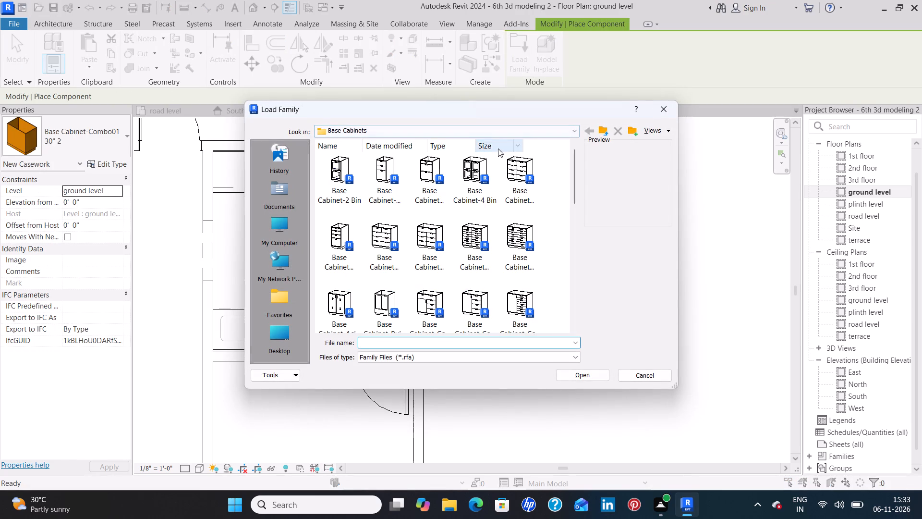
{"action": "left_click", "coordinate": [607, 127]}
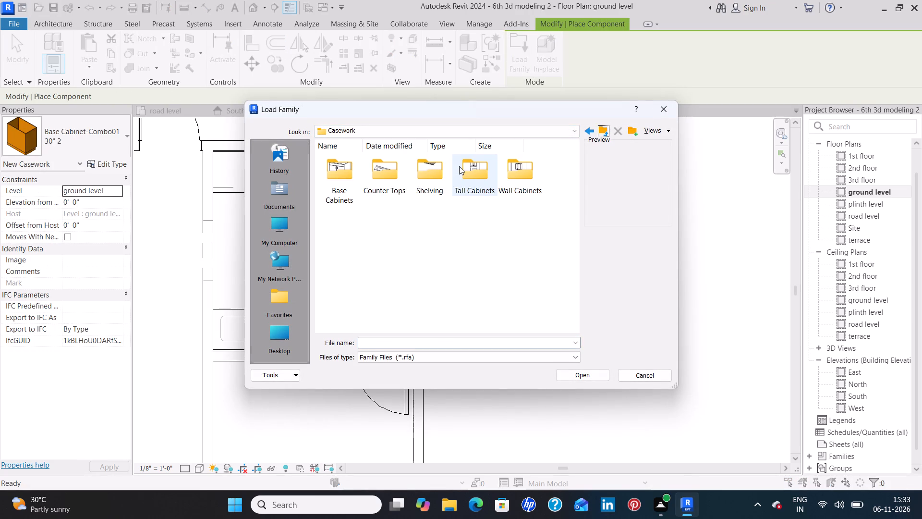
{"action": "double_click", "coordinate": [530, 170]}
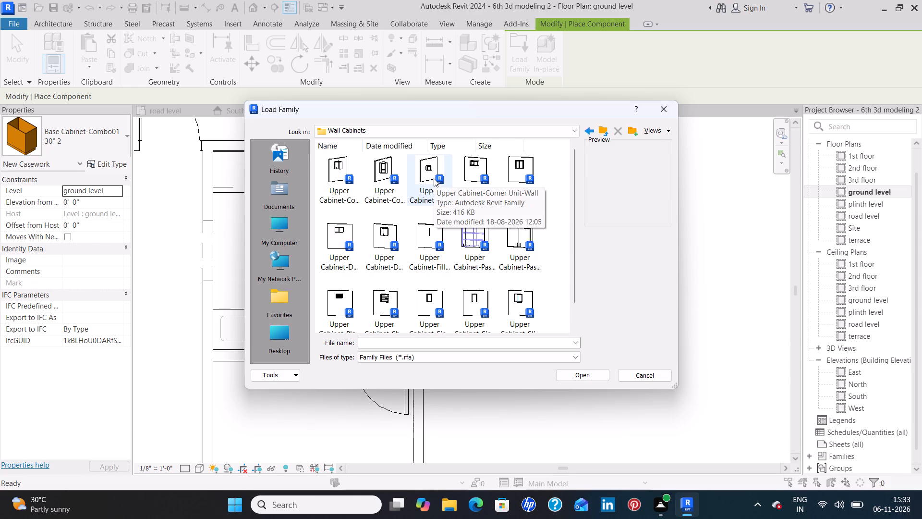
{"action": "left_click", "coordinate": [512, 236]}
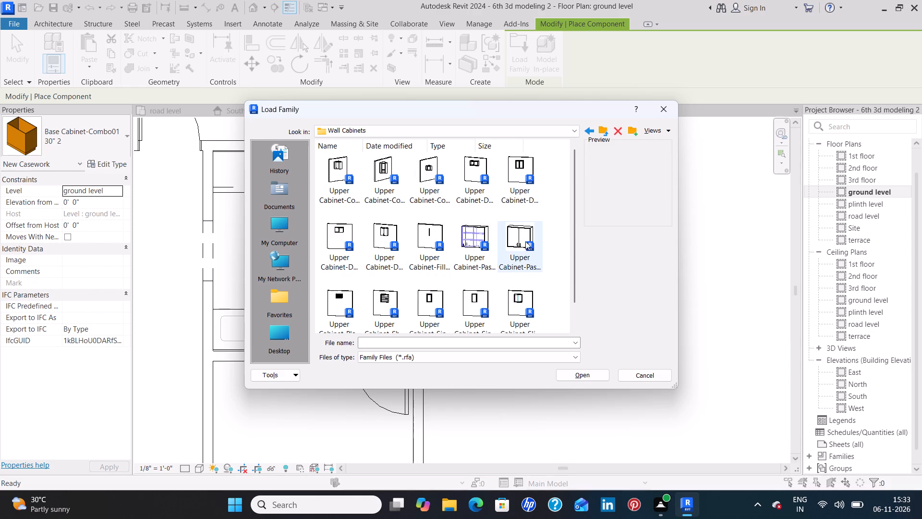
{"action": "left_click", "coordinate": [587, 375]}
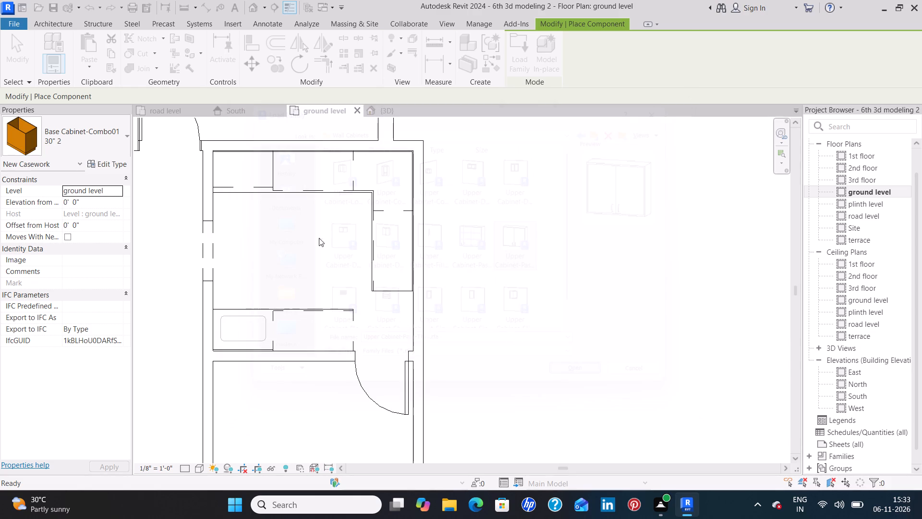
Place two 48" x 30" x 12" Upper Cabinet-Pass-Thru units end to end along the kitchen's north wall, starting at the northwest corner.
{"action": "left_click", "coordinate": [254, 154]}
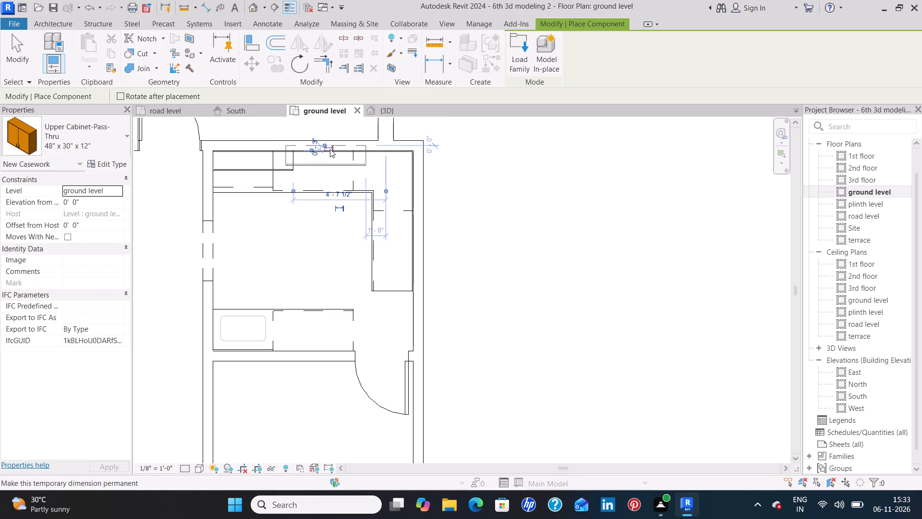
{"action": "scroll", "coordinate": [328, 150], "scroll_direction": "up", "scroll_amount": 8}
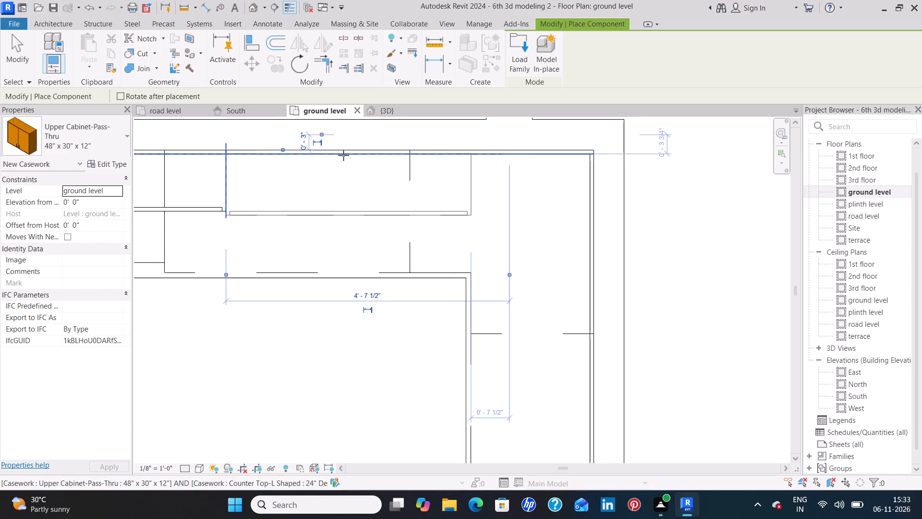
{"action": "left_click", "coordinate": [343, 155]}
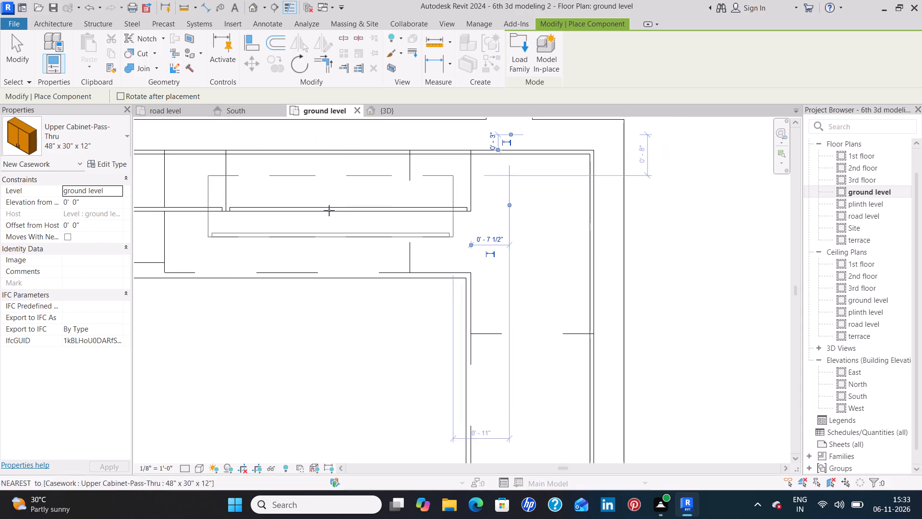
Place a third Upper Cabinet-Pass-Thru, rotated 180°, against the kitchen's south wall in line with the vanity cabinet beside the sink.
{"action": "scroll", "coordinate": [449, 270], "scroll_direction": "down", "scroll_amount": 8}
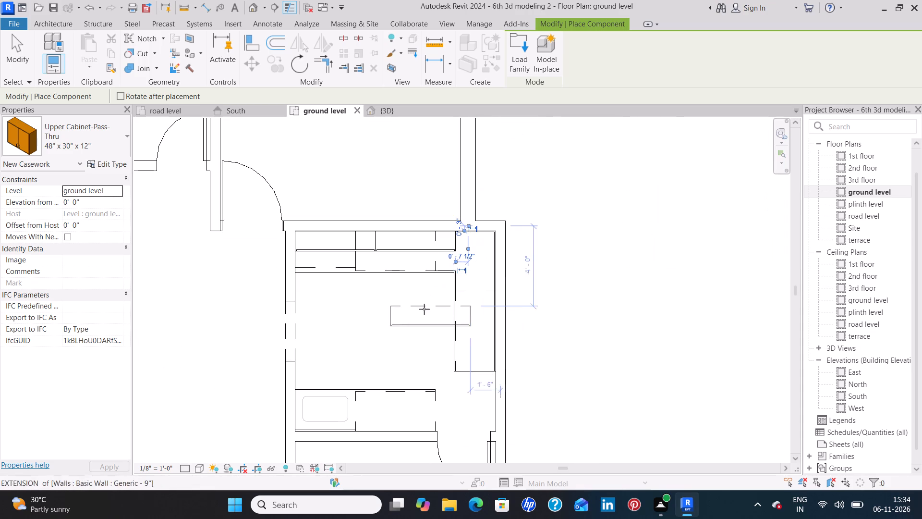
{"action": "key", "text": "space"}
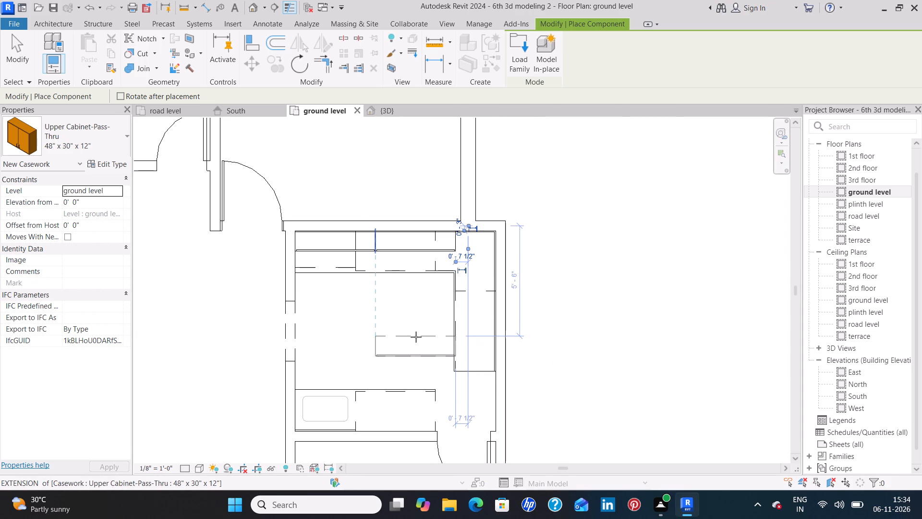
{"action": "key", "text": "space"}
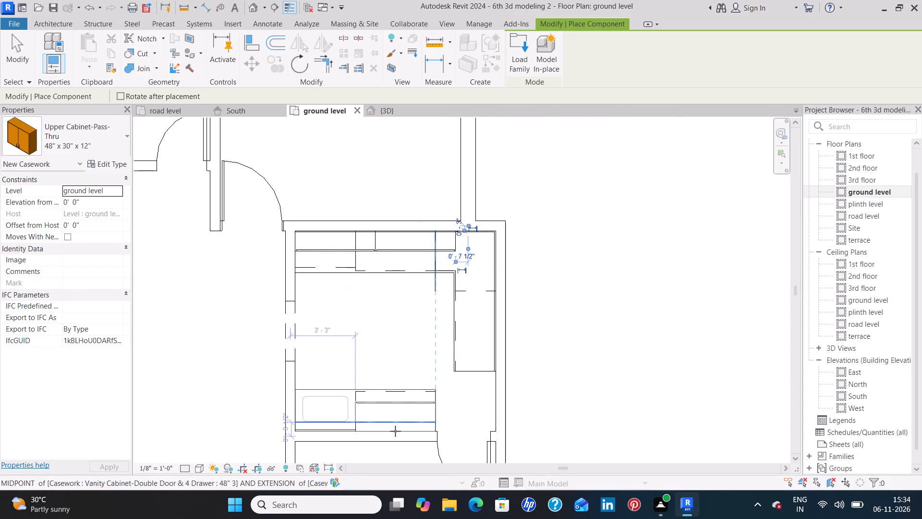
{"action": "left_click", "coordinate": [395, 432]}
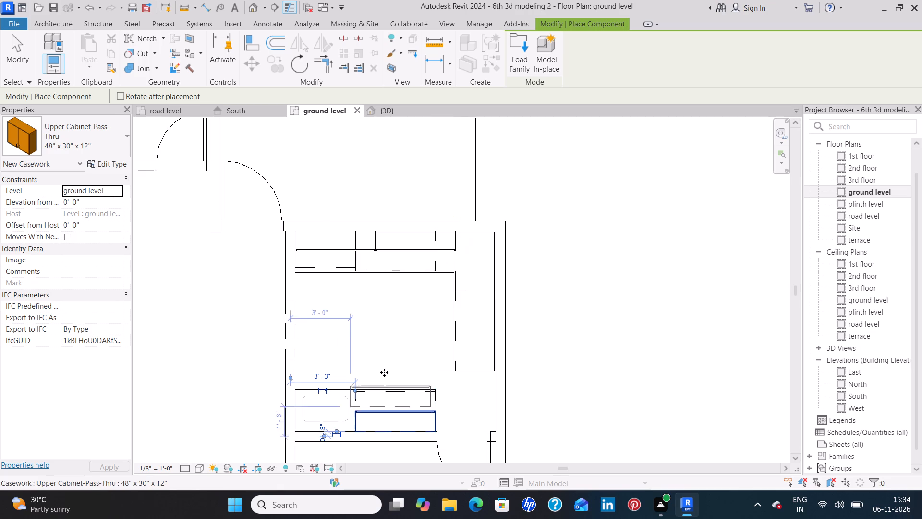
{"action": "key", "text": "Escape"}
{"action": "key", "text": "Escape"}
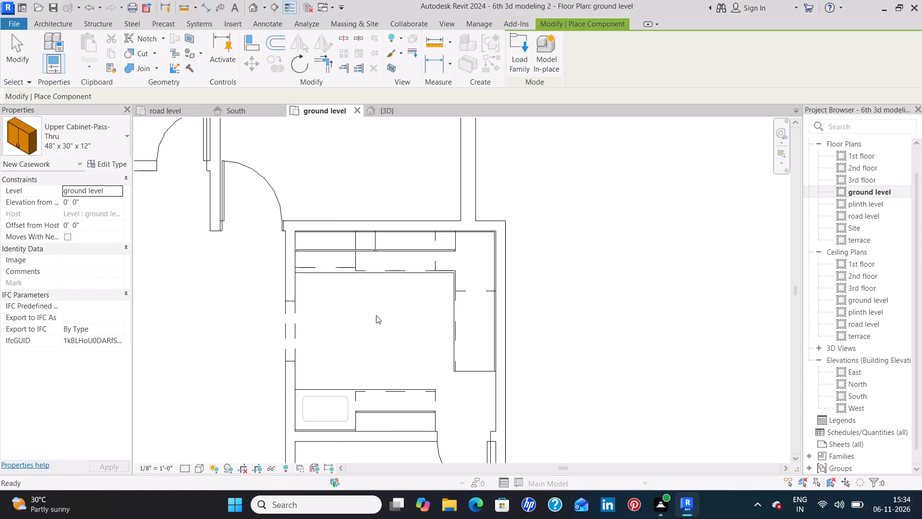
Load the BED_NEW_9026 family from the beds folder of the SHUBHAM CITY library for component placement.
{"action": "scroll", "coordinate": [415, 325], "scroll_direction": "down", "scroll_amount": 2}
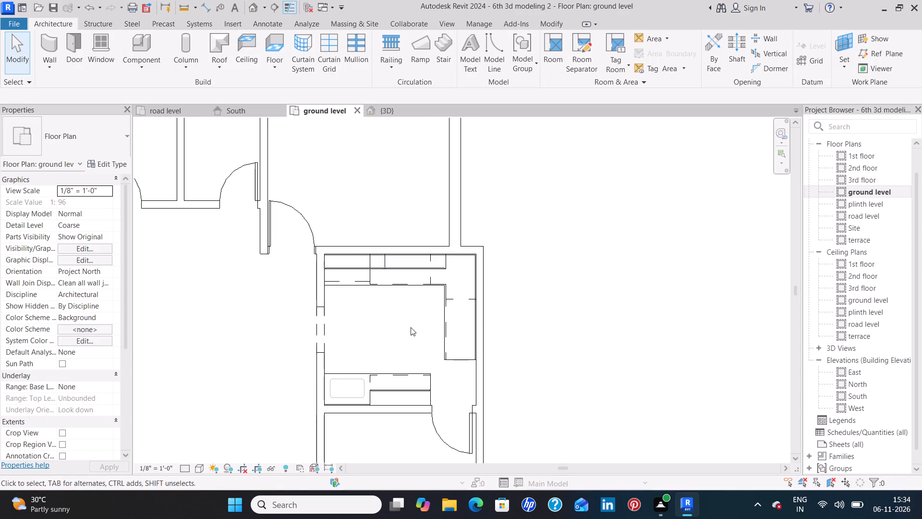
{"action": "middle_click_drag", "start_coordinate": [402, 336], "coordinate": [392, 302]}
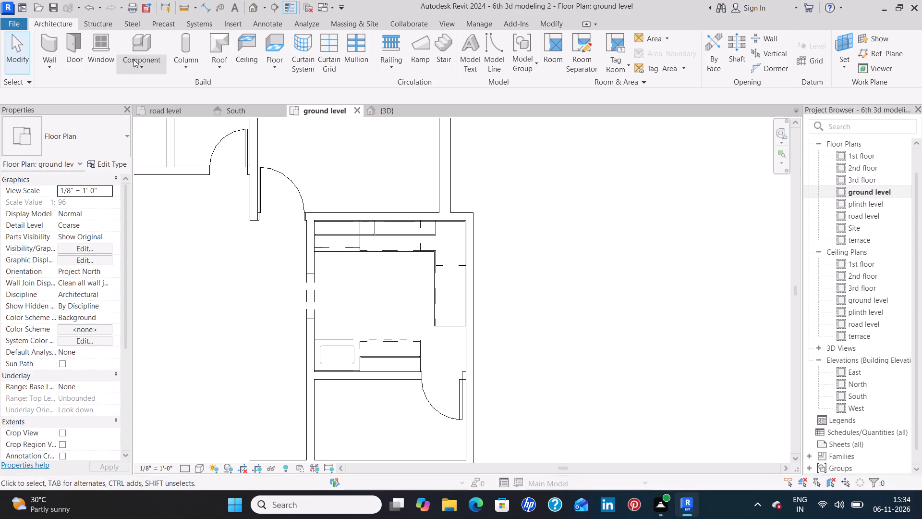
{"action": "left_click", "coordinate": [143, 48]}
{"action": "left_click", "coordinate": [516, 59]}
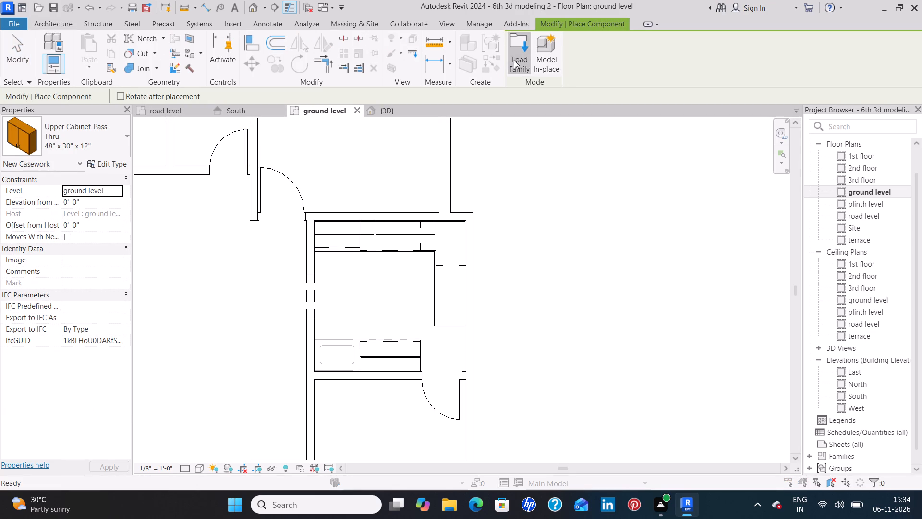
{"action": "left_click", "coordinate": [606, 126]}
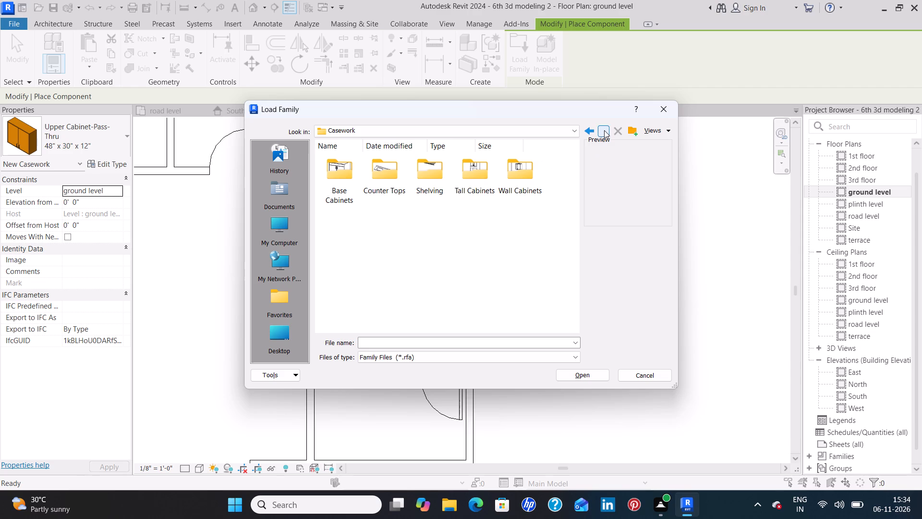
{"action": "left_click", "coordinate": [604, 130]}
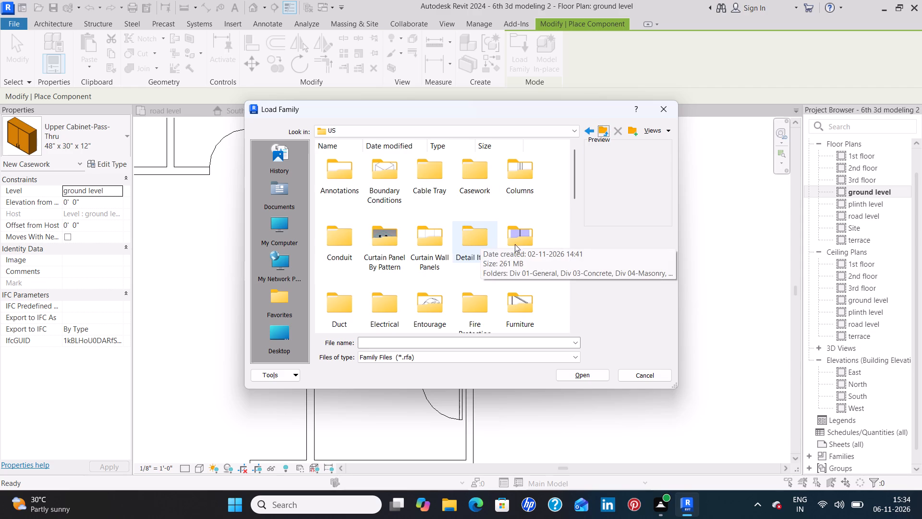
{"action": "scroll", "coordinate": [443, 289], "scroll_direction": "down", "scroll_amount": 1}
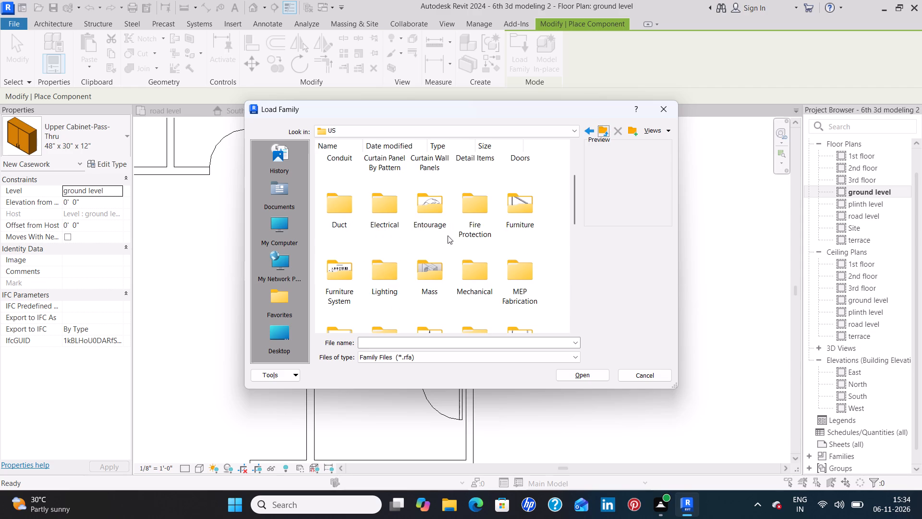
{"action": "double_click", "coordinate": [522, 217]}
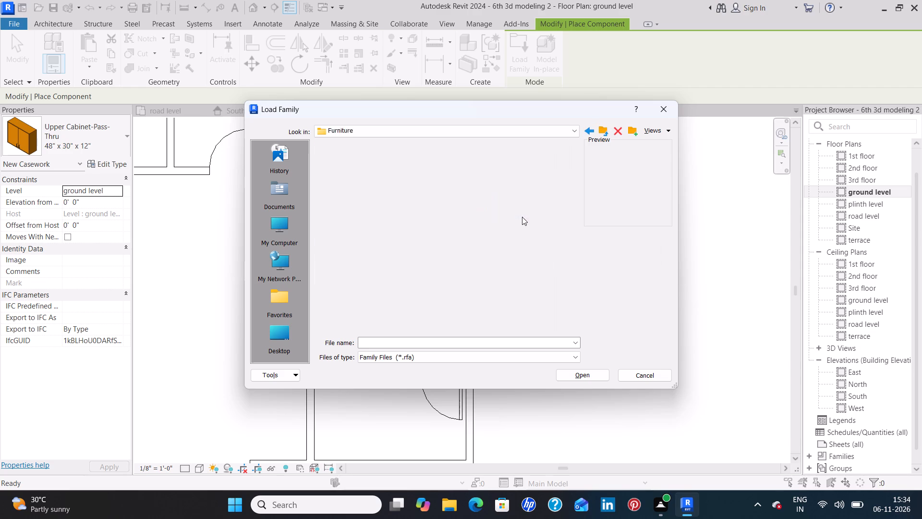
{"action": "double_click", "coordinate": [334, 183]}
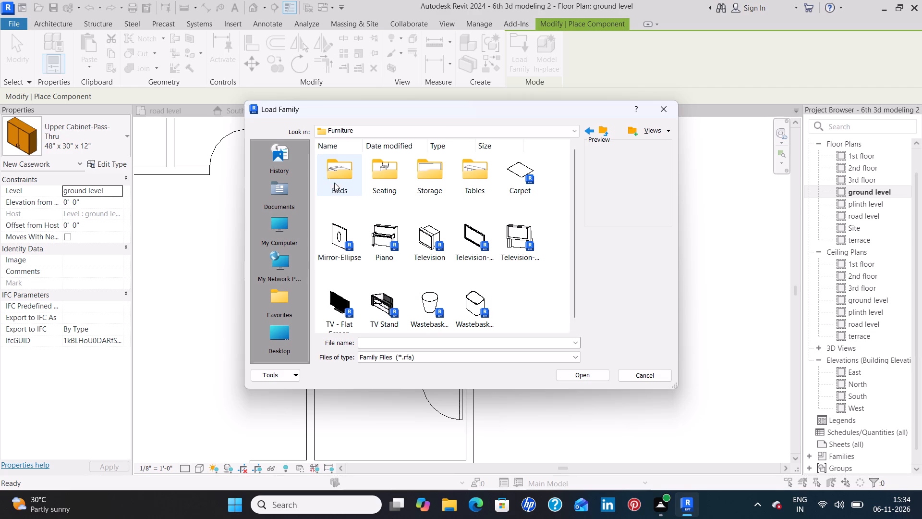
{"action": "left_click", "coordinate": [564, 130]}
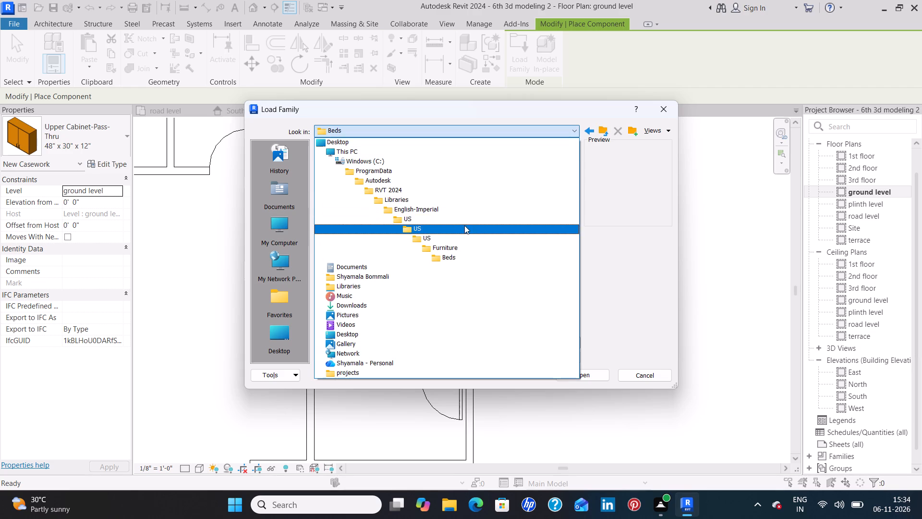
{"action": "double_click", "coordinate": [461, 221]}
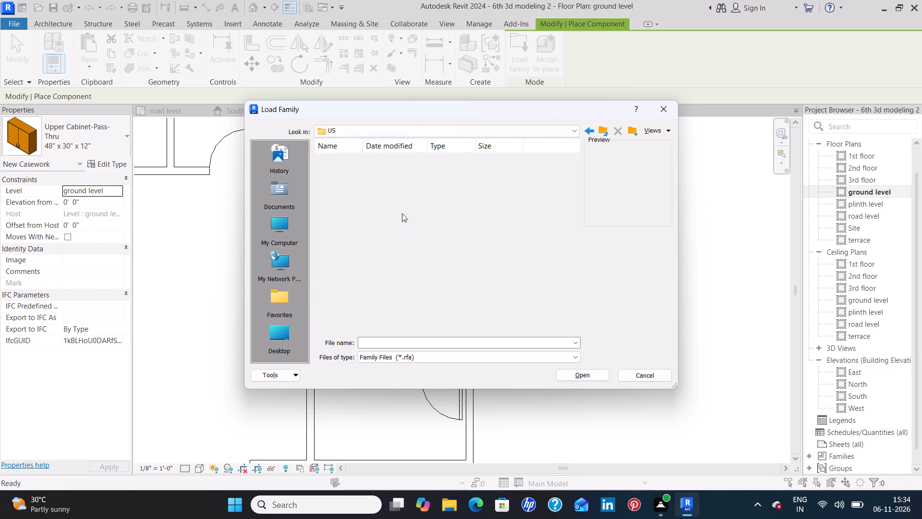
{"action": "double_click", "coordinate": [389, 184]}
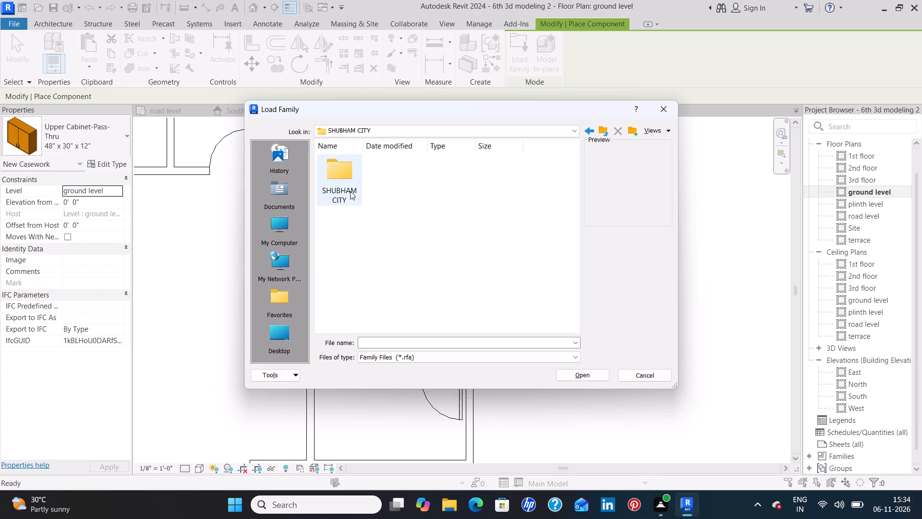
{"action": "double_click", "coordinate": [347, 189]}
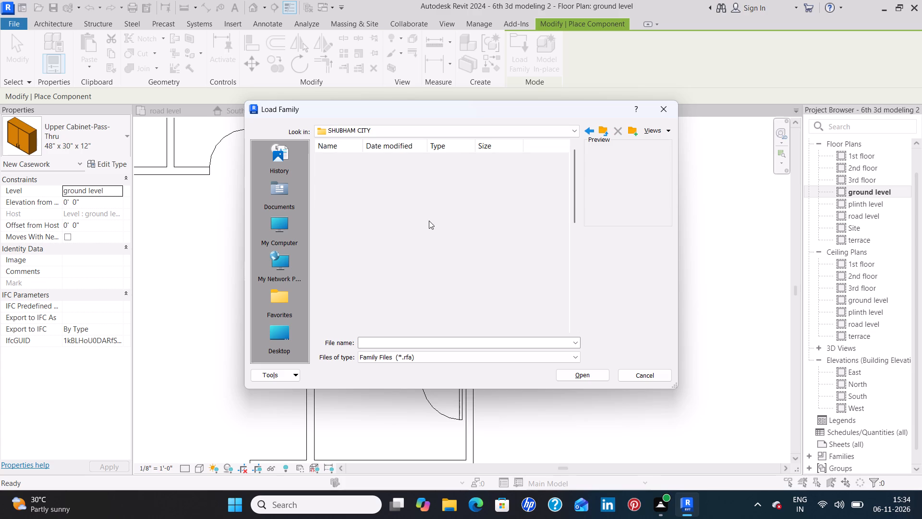
{"action": "double_click", "coordinate": [381, 175]}
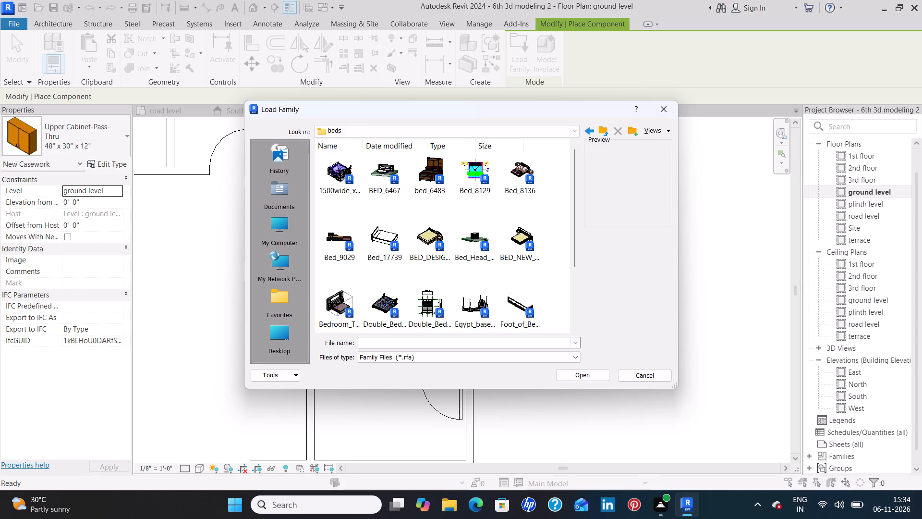
{"action": "scroll", "coordinate": [433, 243], "scroll_direction": "down", "scroll_amount": 1}
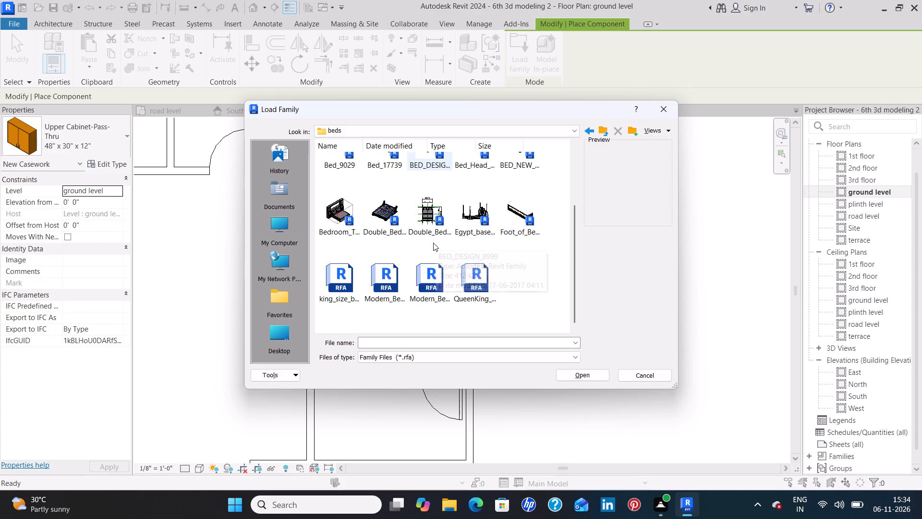
{"action": "scroll", "coordinate": [437, 241], "scroll_direction": "up", "scroll_amount": 3}
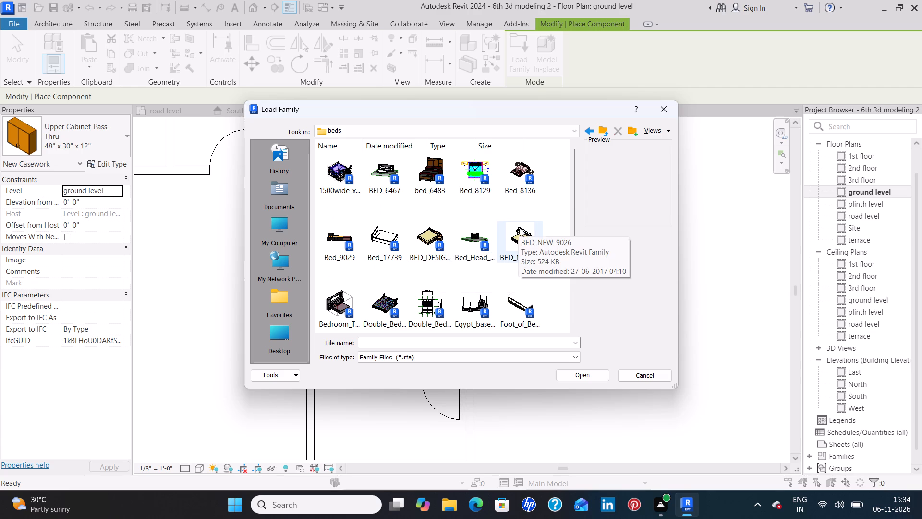
{"action": "left_click", "coordinate": [520, 228]}
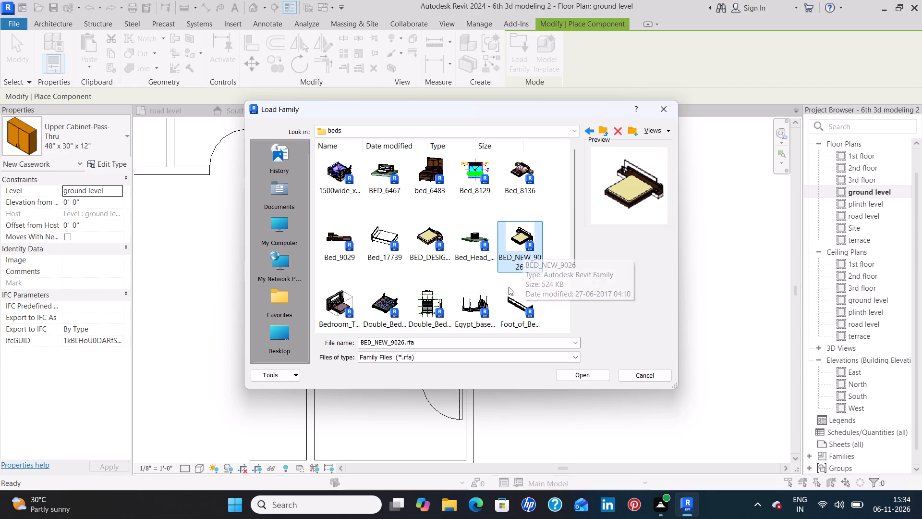
{"action": "left_click", "coordinate": [574, 373]}
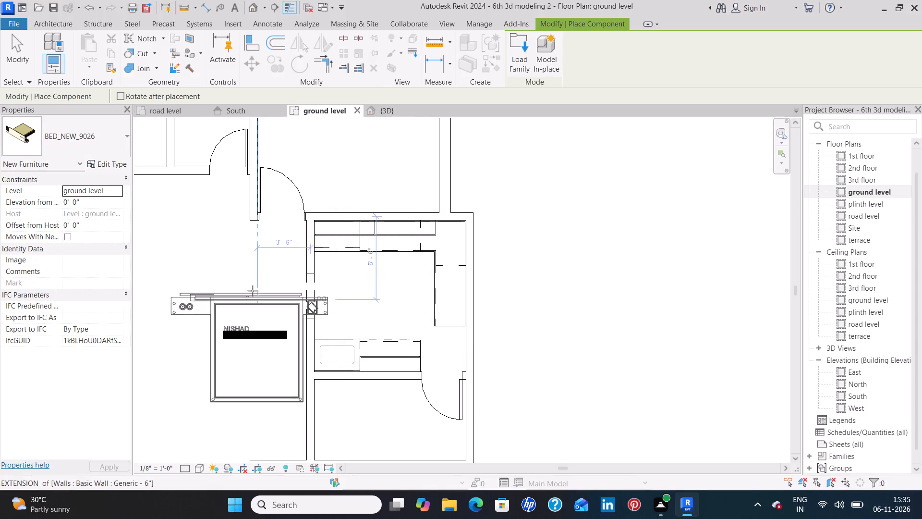
Place a BED_NEW_9026 bed with its headboard against the northeast bedroom's north wall, about 5'-6" from the east wall.
{"action": "scroll", "coordinate": [251, 283], "scroll_direction": "down", "scroll_amount": 7}
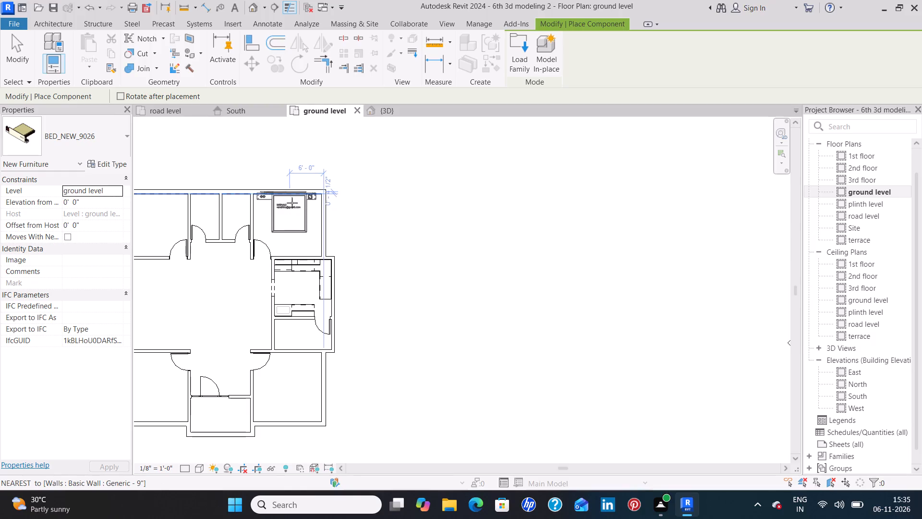
{"action": "scroll", "coordinate": [292, 205], "scroll_direction": "up", "scroll_amount": 8}
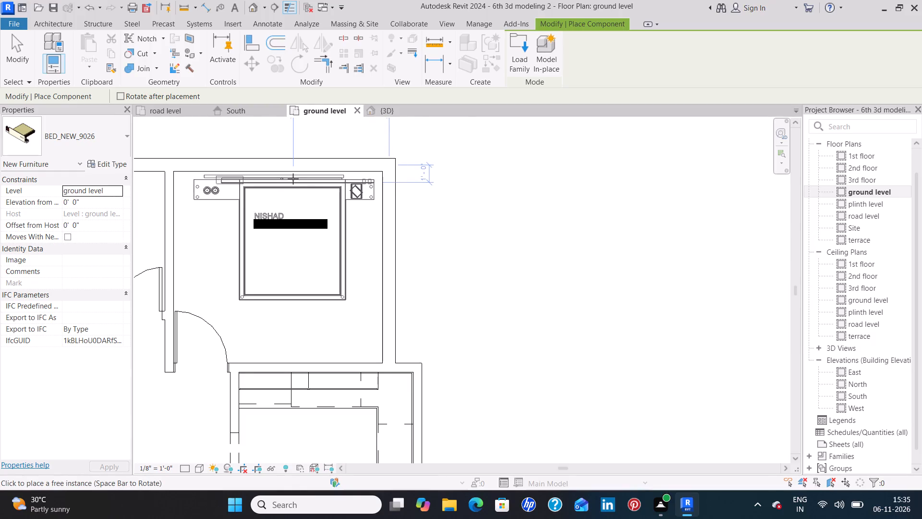
{"action": "scroll", "coordinate": [294, 178], "scroll_direction": "up", "scroll_amount": 4}
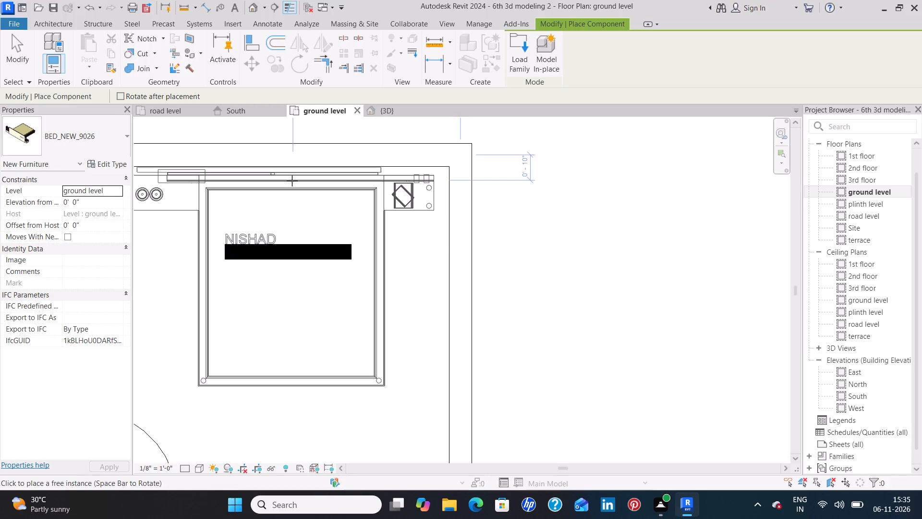
{"action": "left_click", "coordinate": [292, 181]}
Place a second bed against the northwest bedroom's north wall, aligned with the first bed and about 6'-0" from the room's east wall.
{"action": "scroll", "coordinate": [273, 282], "scroll_direction": "down", "scroll_amount": 10}
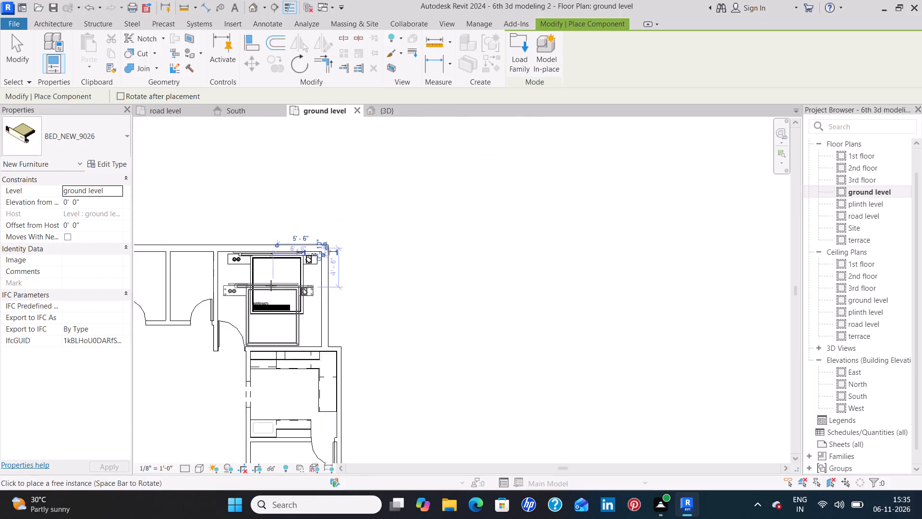
{"action": "scroll", "coordinate": [267, 288], "scroll_direction": "down", "scroll_amount": 6}
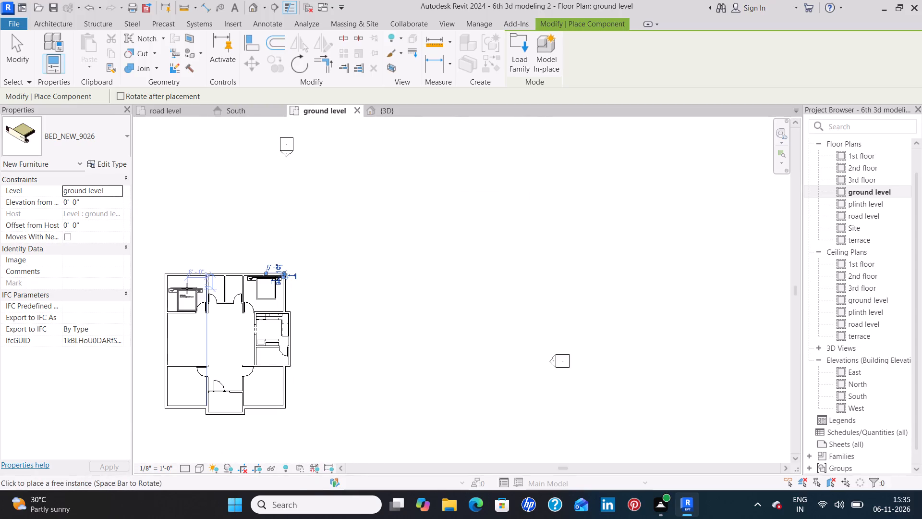
{"action": "middle_click_drag", "start_coordinate": [197, 282], "coordinate": [307, 276]}
{"action": "scroll", "coordinate": [307, 276], "scroll_direction": "up", "scroll_amount": 4}
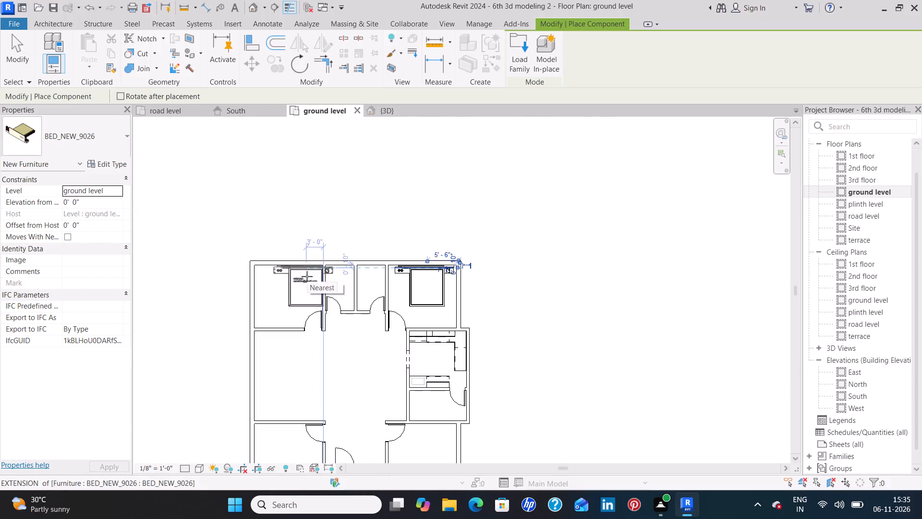
{"action": "scroll", "coordinate": [306, 276], "scroll_direction": "up", "scroll_amount": 8}
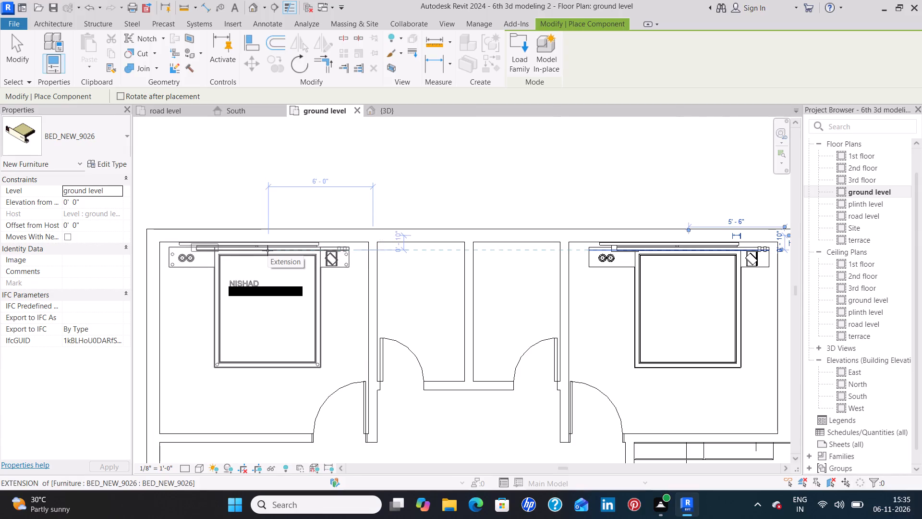
{"action": "left_click", "coordinate": [267, 250]}
Place a third bed, rotated 90°, with its headboard against the southwest bedroom's west wall.
{"action": "scroll", "coordinate": [270, 374], "scroll_direction": "down", "scroll_amount": 7}
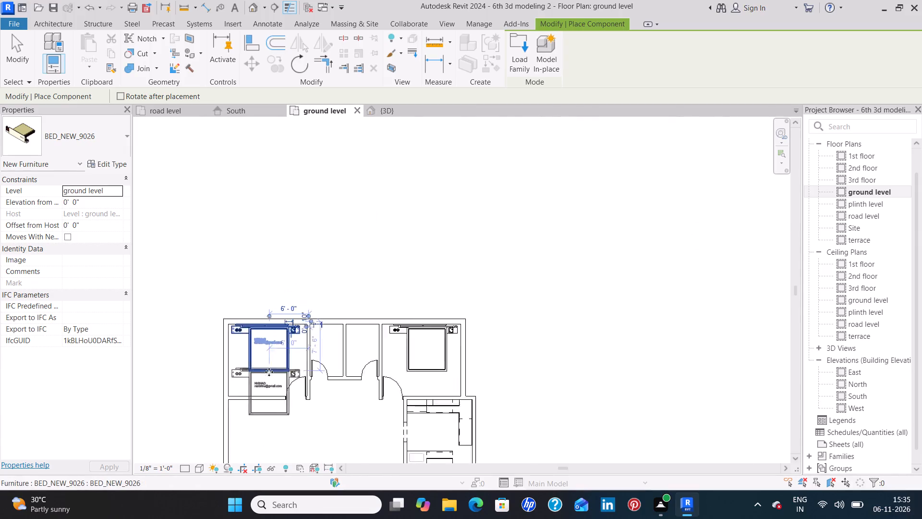
{"action": "scroll", "coordinate": [269, 372], "scroll_direction": "down", "scroll_amount": 2}
{"action": "middle_click_drag", "start_coordinate": [314, 413], "coordinate": [290, 287]}
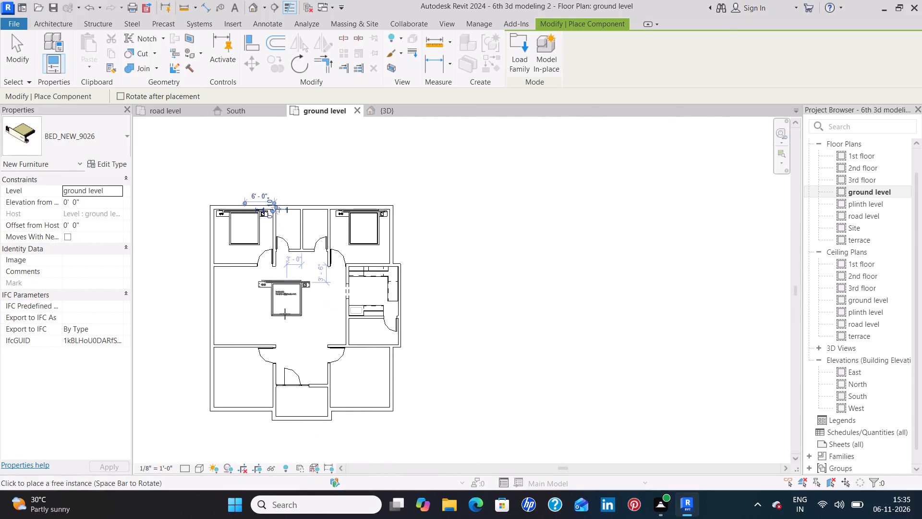
{"action": "key", "text": "space"}
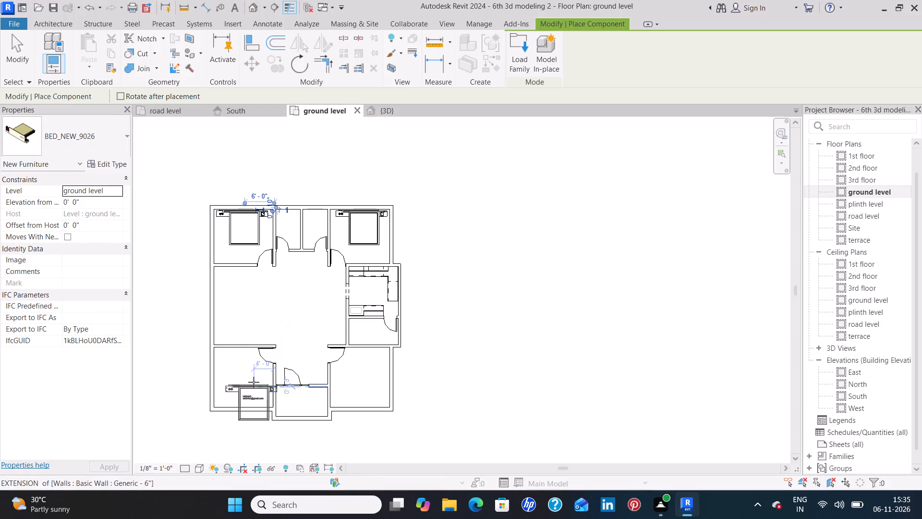
{"action": "scroll", "coordinate": [222, 373], "scroll_direction": "up", "scroll_amount": 6}
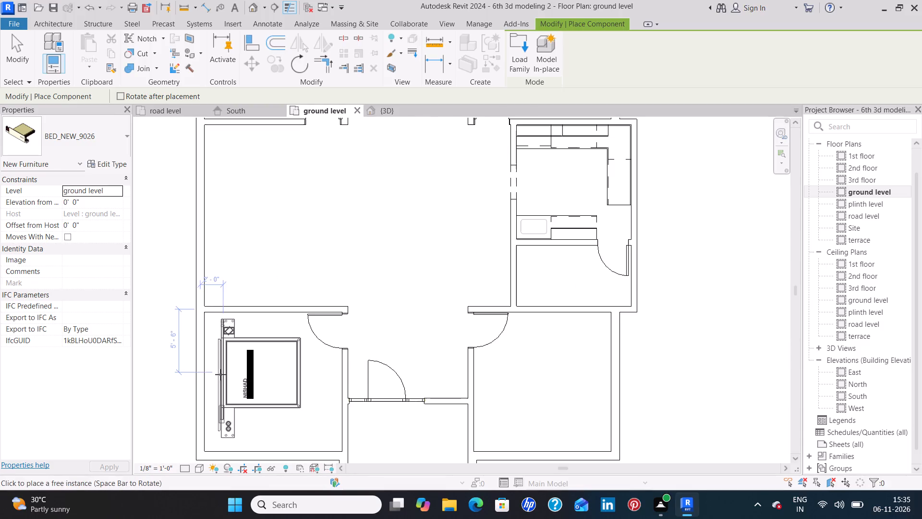
{"action": "scroll", "coordinate": [219, 374], "scroll_direction": "up", "scroll_amount": 3}
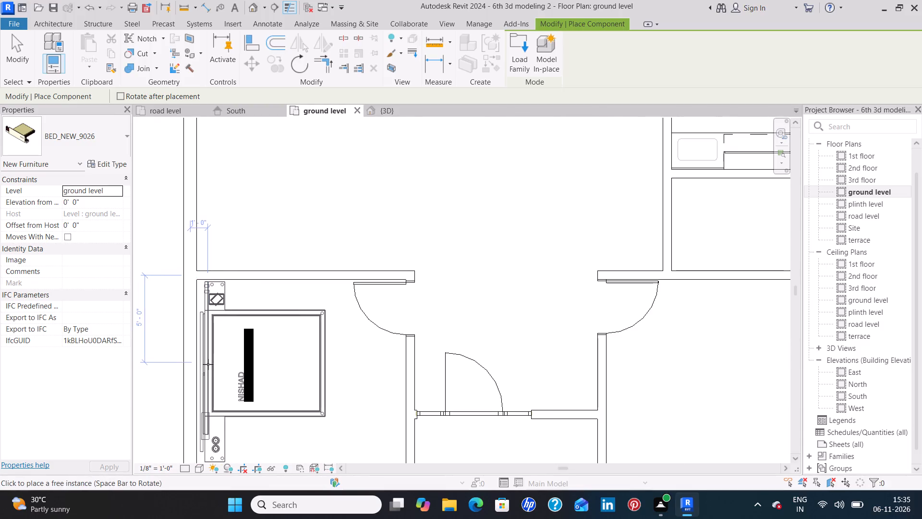
{"action": "scroll", "coordinate": [205, 368], "scroll_direction": "up", "scroll_amount": 3}
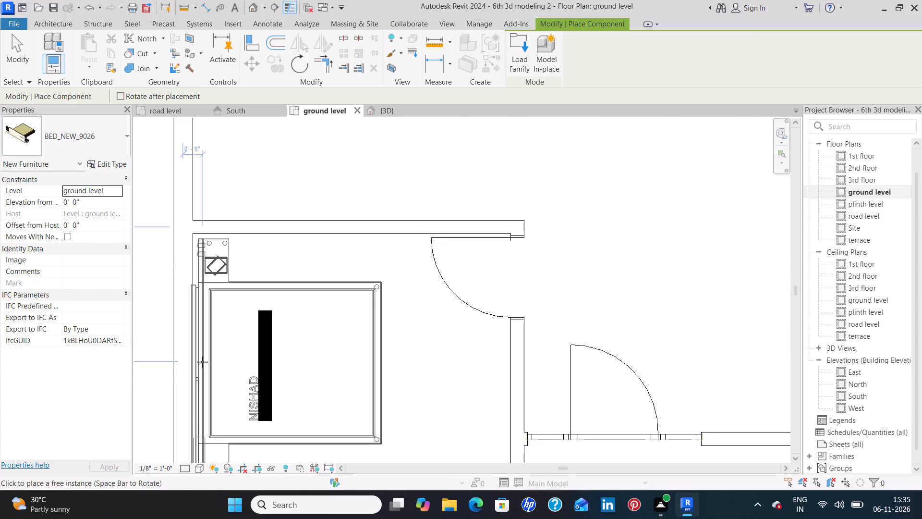
{"action": "scroll", "coordinate": [202, 361], "scroll_direction": "up", "scroll_amount": 4}
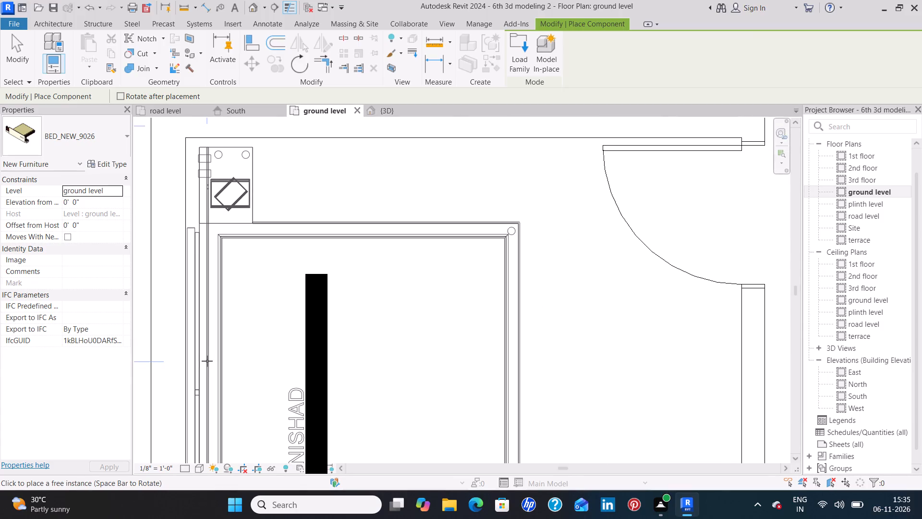
{"action": "scroll", "coordinate": [205, 362], "scroll_direction": "up", "scroll_amount": 3}
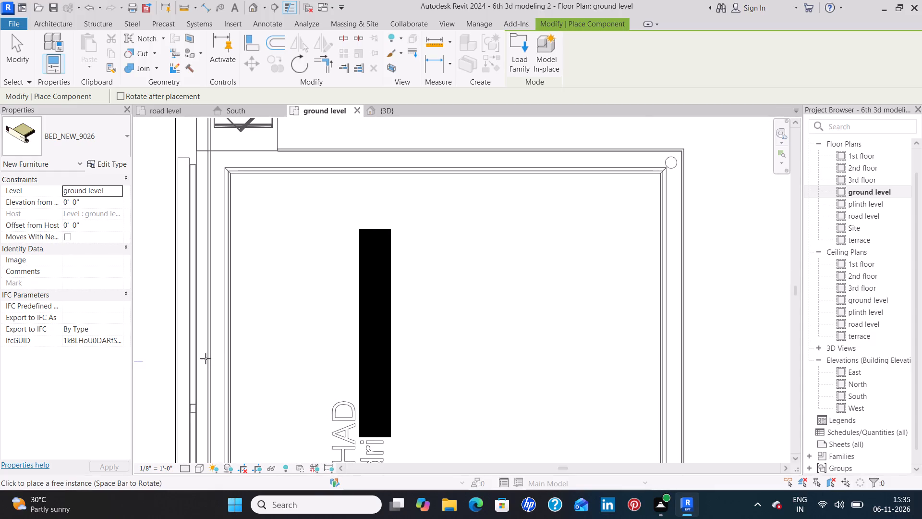
{"action": "left_click", "coordinate": [209, 359]}
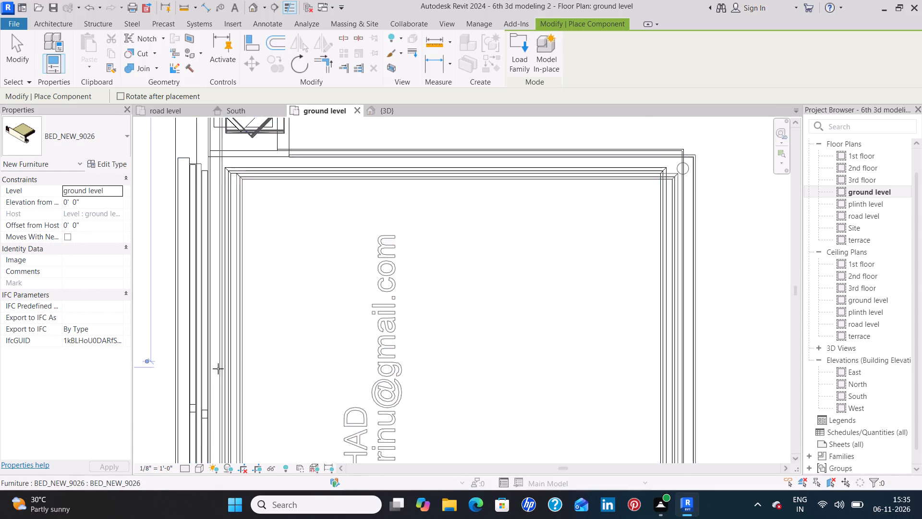
Place a fourth BED_NEW_9026 bed in the southeast bedroom, rotated so its headboard faces the east wall.
{"action": "scroll", "coordinate": [218, 369], "scroll_direction": "down", "scroll_amount": 15}
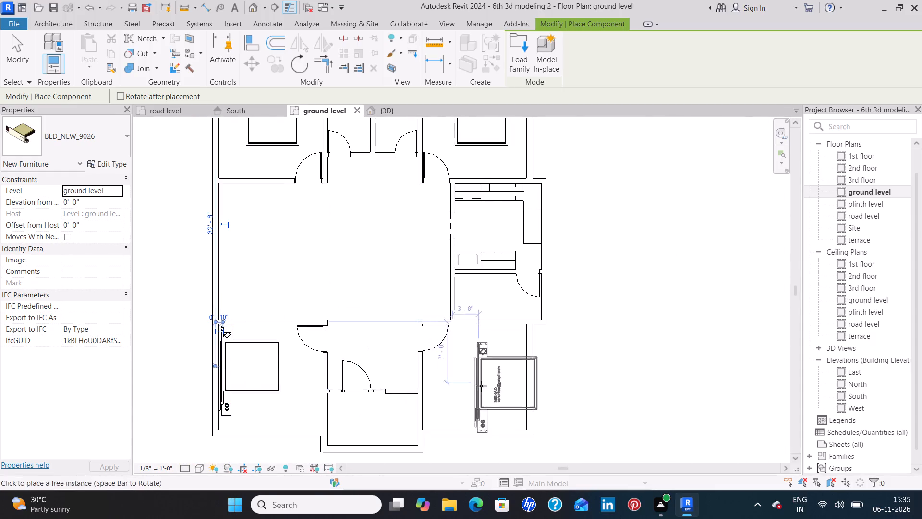
{"action": "key", "text": "space"}
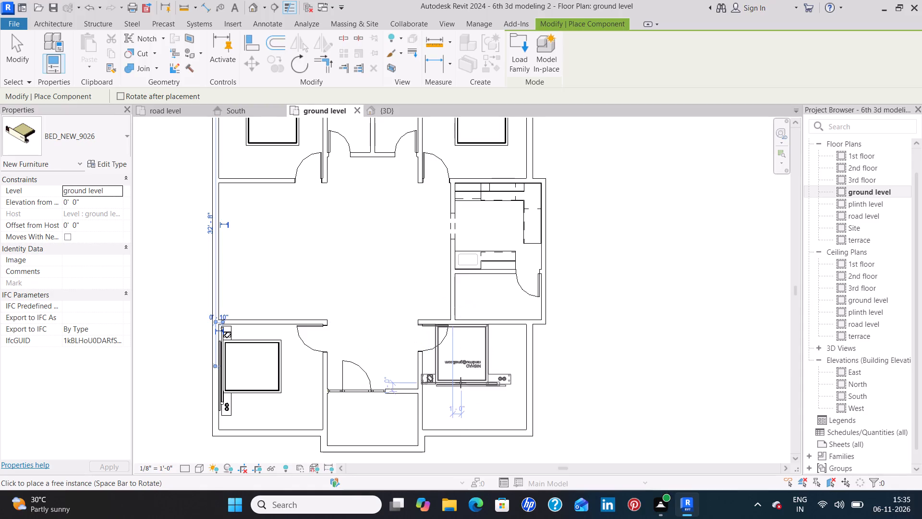
{"action": "key", "text": "space"}
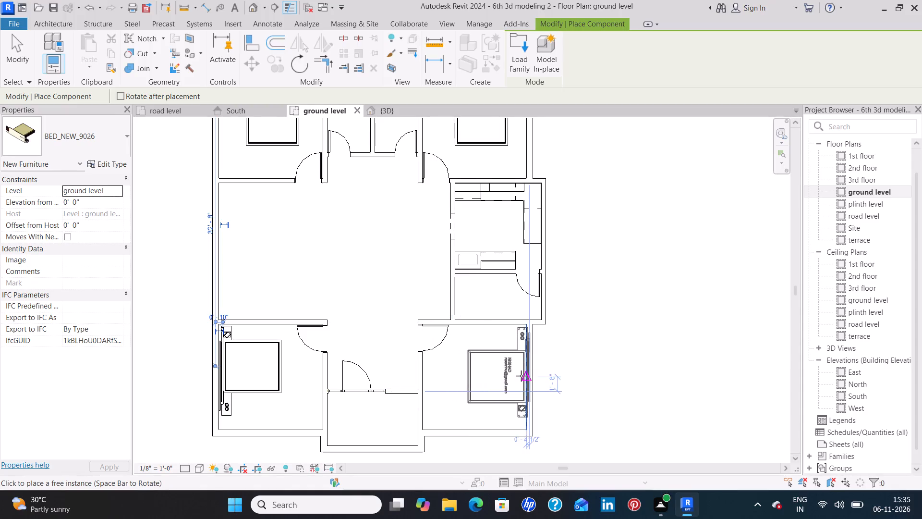
{"action": "scroll", "coordinate": [521, 375], "scroll_direction": "up", "scroll_amount": 6}
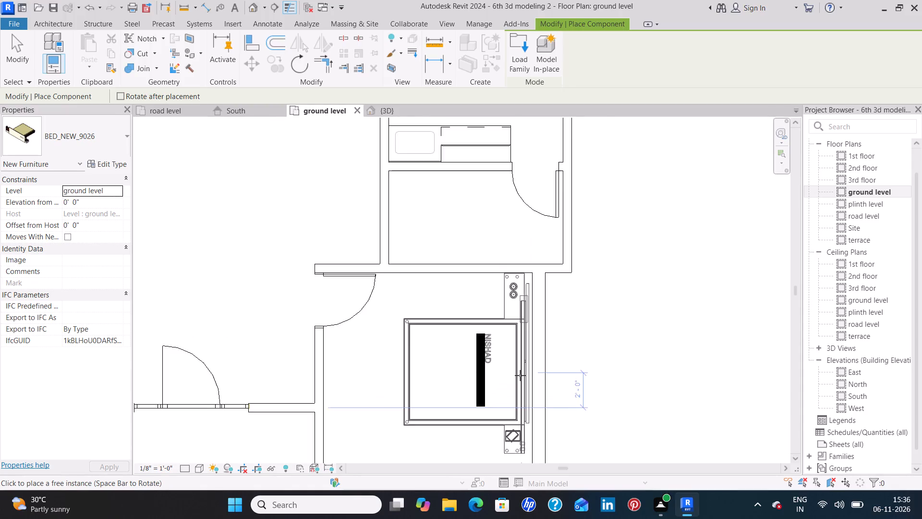
{"action": "scroll", "coordinate": [520, 375], "scroll_direction": "up", "scroll_amount": 4}
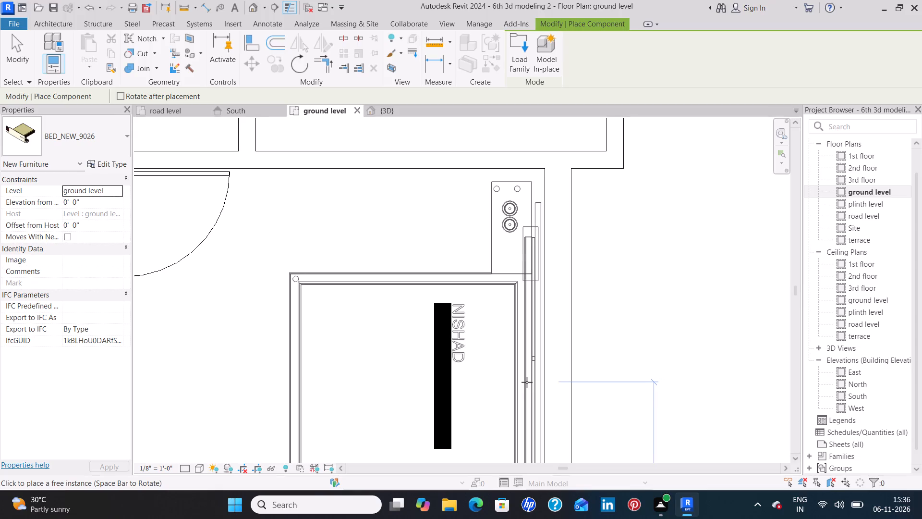
{"action": "left_click", "coordinate": [529, 382]}
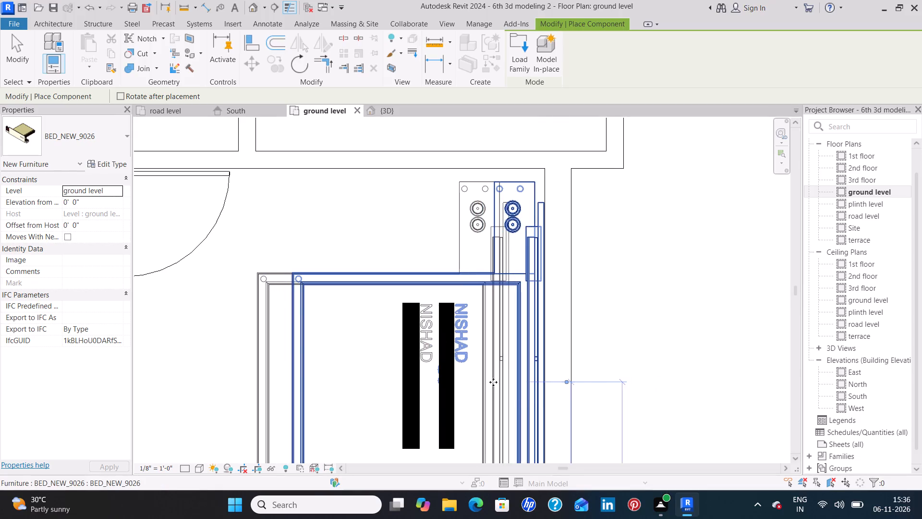
{"action": "key", "text": "Escape"}
{"action": "key", "text": "Escape"}
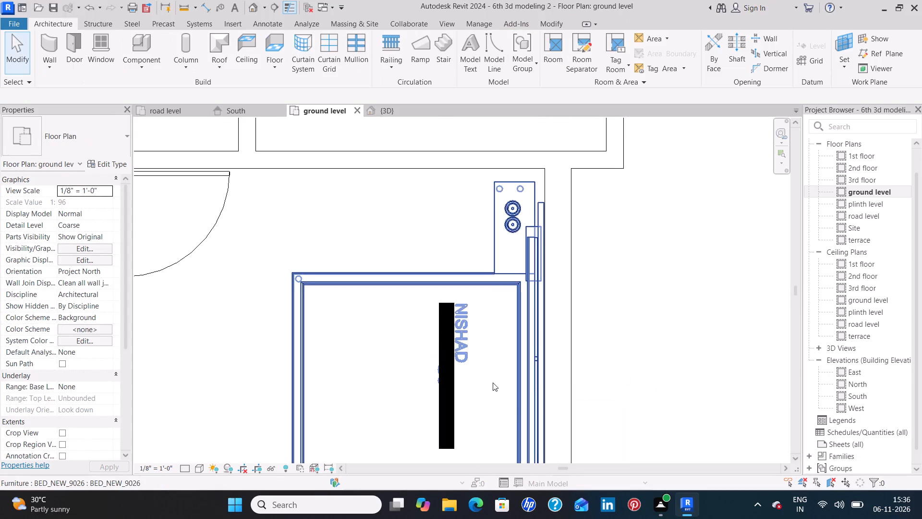
{"action": "key", "text": "Escape"}
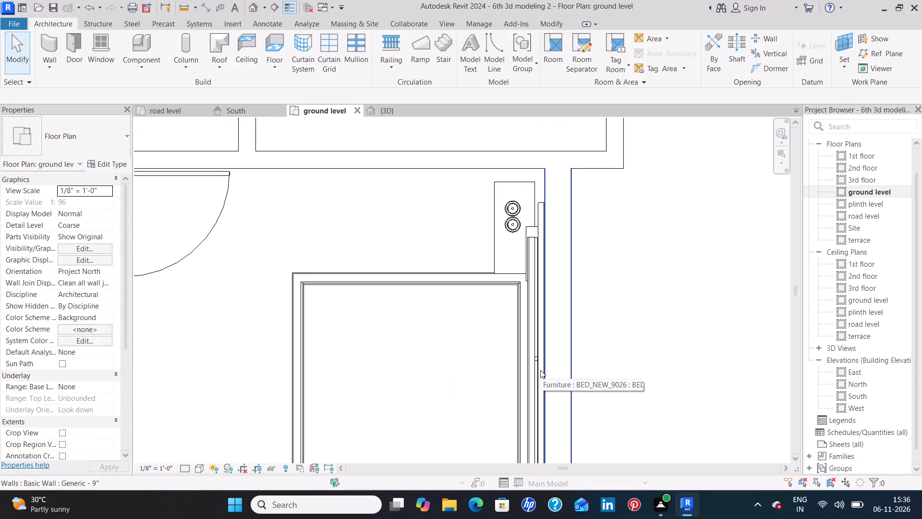
Nudge the southeast bedroom's bed east until its headboard sits flush with the east wall's inner face.
{"action": "left_click", "coordinate": [540, 370]}
{"action": "key", "text": "Escape"}
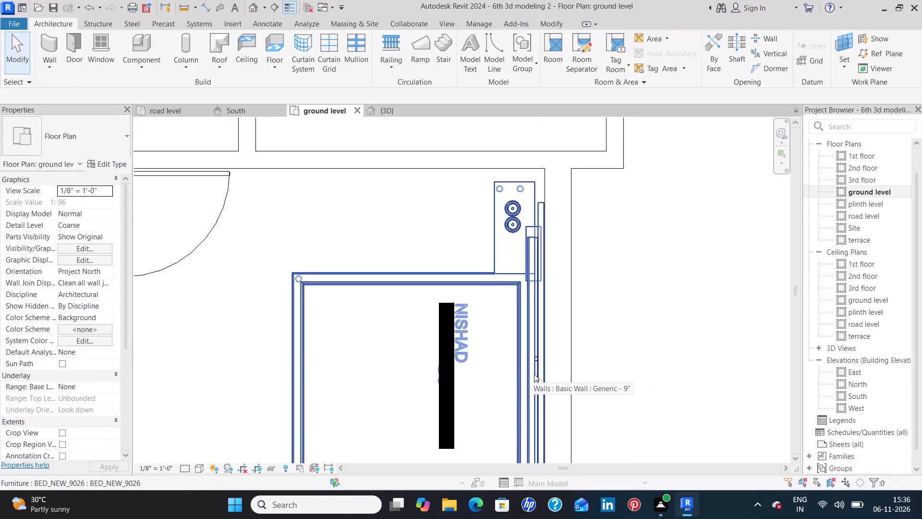
{"action": "left_click", "coordinate": [535, 373]}
{"action": "scroll", "coordinate": [544, 371], "scroll_direction": "up", "scroll_amount": 18}
{"action": "scroll", "coordinate": [545, 368], "scroll_direction": "up", "scroll_amount": 3}
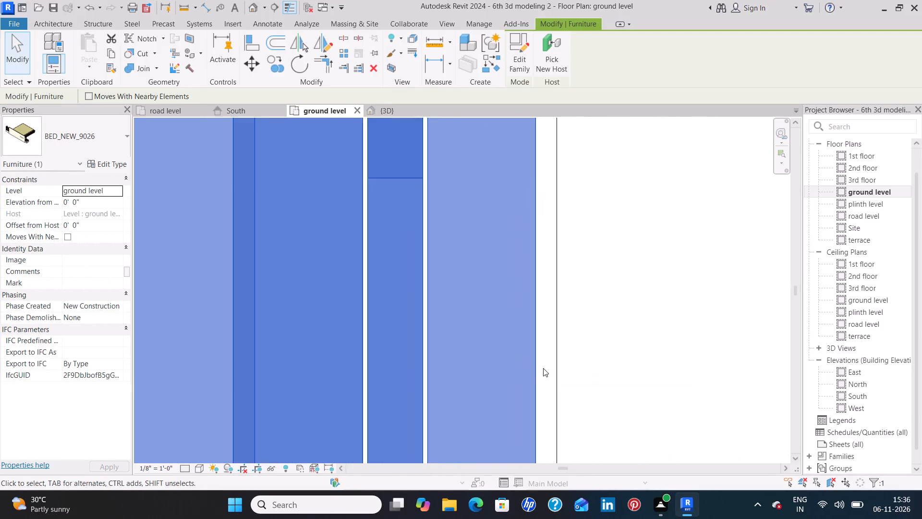
{"action": "key", "text": "Right"}
{"action": "key", "text": "Right"}
{"action": "key", "text": "Right"}
{"action": "key", "text": "Right"}
{"action": "key", "text": "Right"}
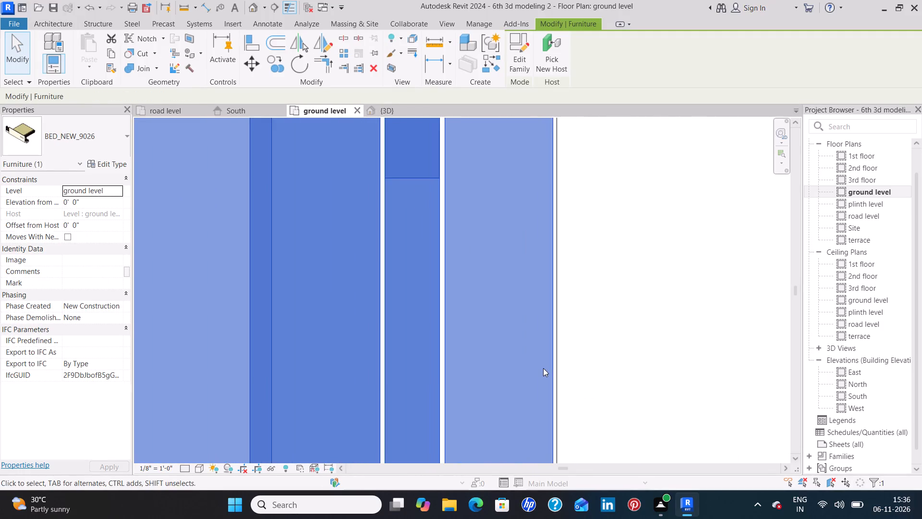
{"action": "key", "text": "Right"}
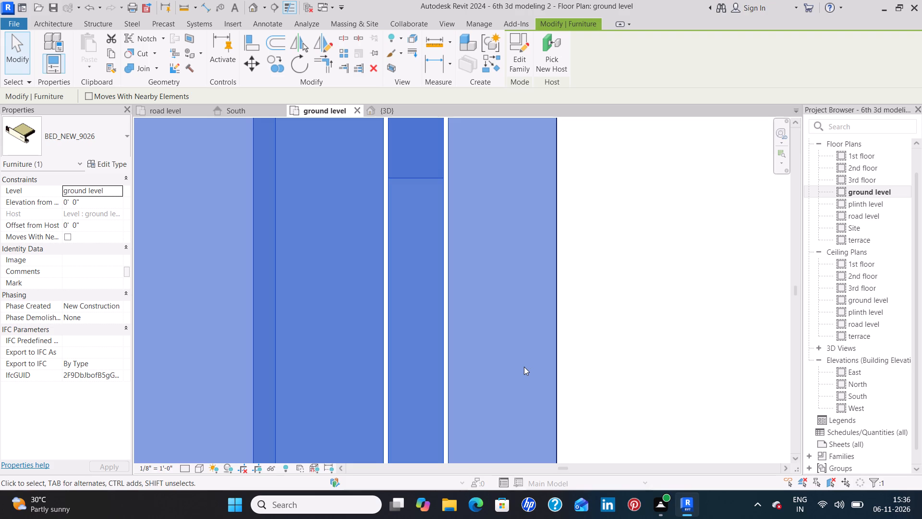
{"action": "left_click", "coordinate": [625, 320]}
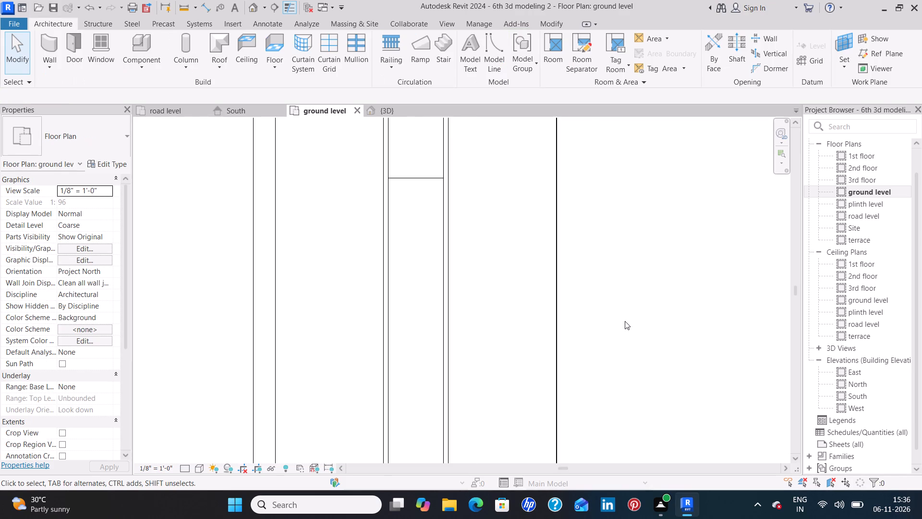
Nudge the southwest bedroom's bed west until its headboard sits flush with the west wall's inner face.
{"action": "scroll", "coordinate": [625, 321], "scroll_direction": "down", "scroll_amount": 16}
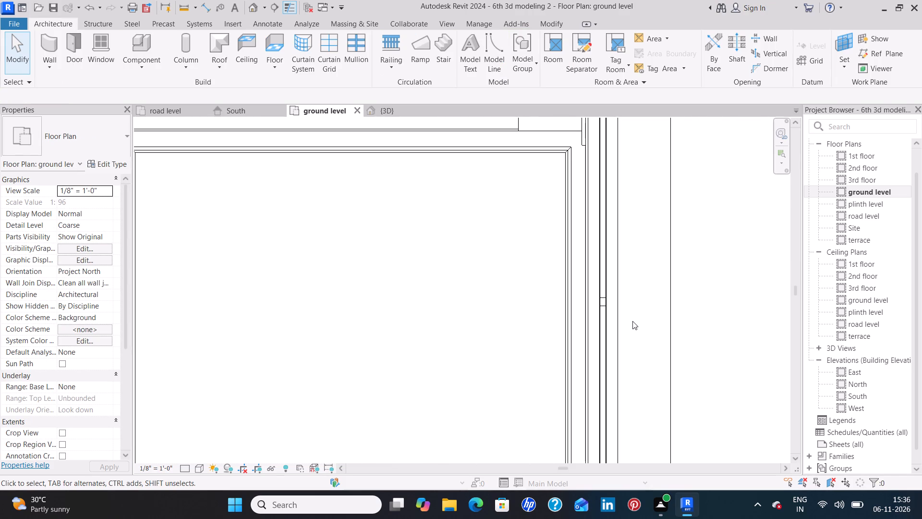
{"action": "scroll", "coordinate": [632, 321], "scroll_direction": "down", "scroll_amount": 2}
{"action": "scroll", "coordinate": [568, 324], "scroll_direction": "down", "scroll_amount": 1}
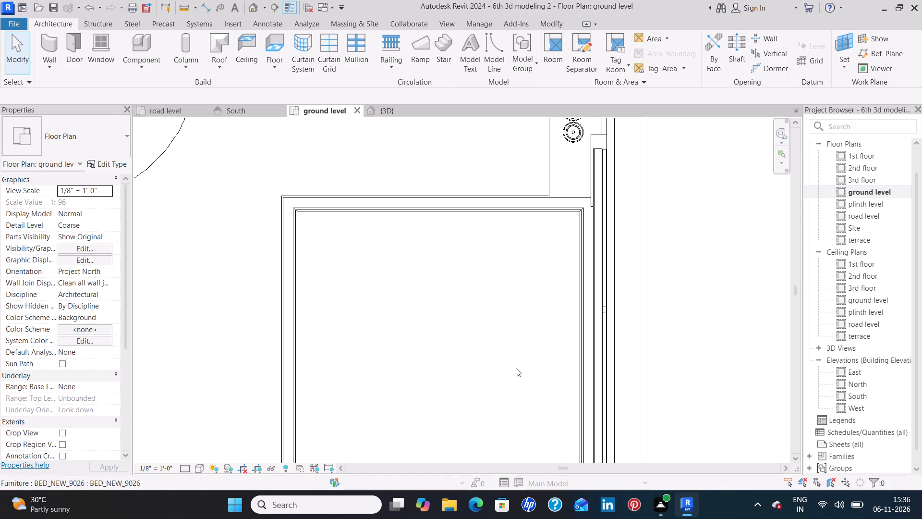
{"action": "scroll", "coordinate": [516, 368], "scroll_direction": "down", "scroll_amount": 5}
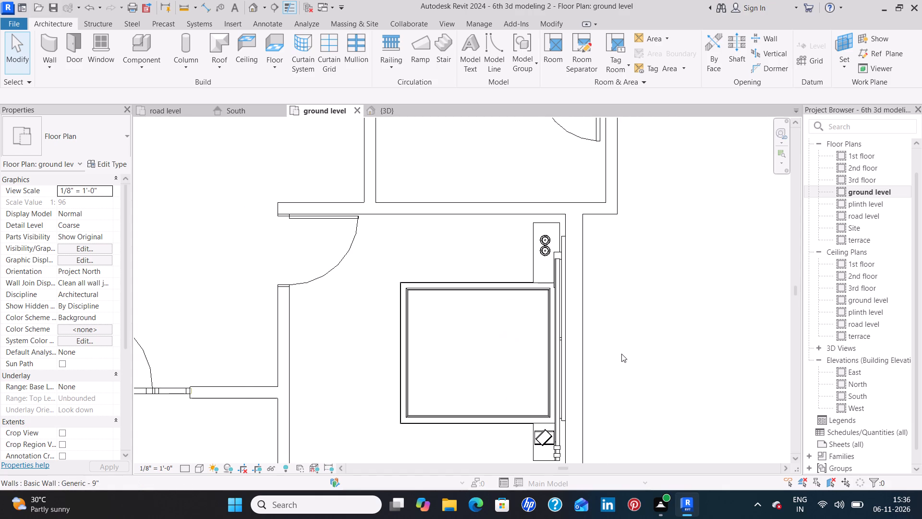
{"action": "scroll", "coordinate": [622, 354], "scroll_direction": "down", "scroll_amount": 3}
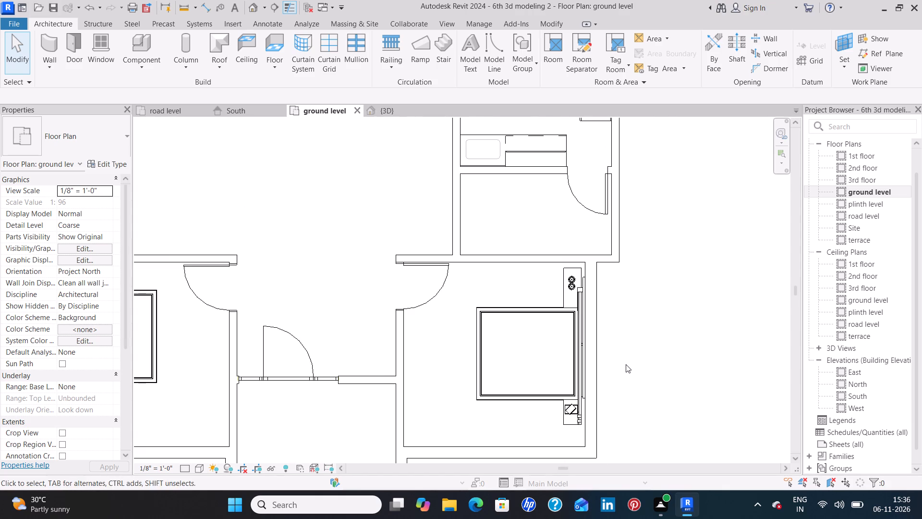
{"action": "scroll", "coordinate": [626, 364], "scroll_direction": "down", "scroll_amount": 1}
{"action": "middle_click_drag", "start_coordinate": [217, 383], "coordinate": [356, 360]}
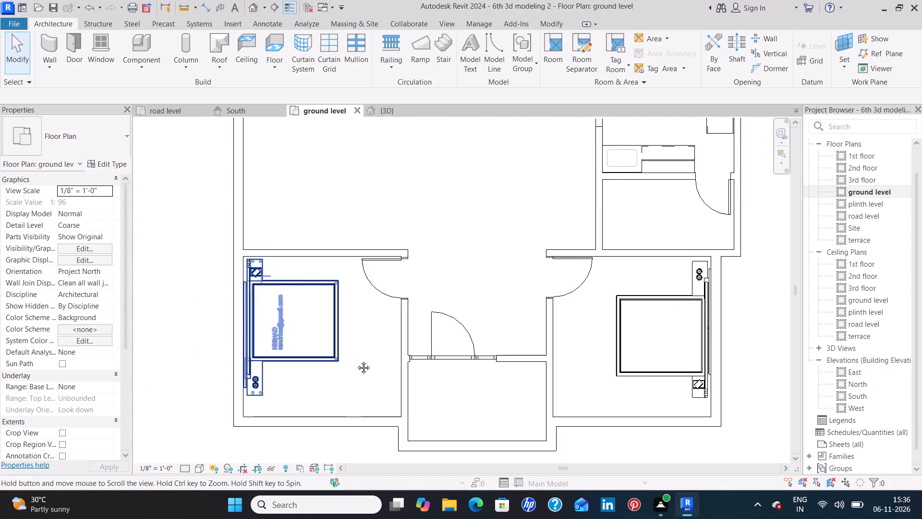
{"action": "middle_click_drag", "start_coordinate": [356, 360], "coordinate": [404, 358]}
{"action": "scroll", "coordinate": [365, 367], "scroll_direction": "up", "scroll_amount": 6}
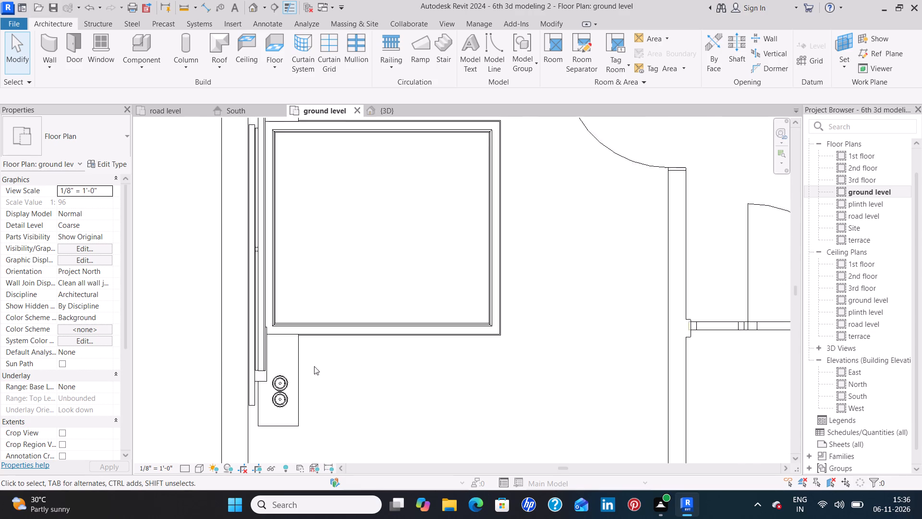
{"action": "scroll", "coordinate": [314, 366], "scroll_direction": "up", "scroll_amount": 5}
{"action": "left_click", "coordinate": [261, 318]}
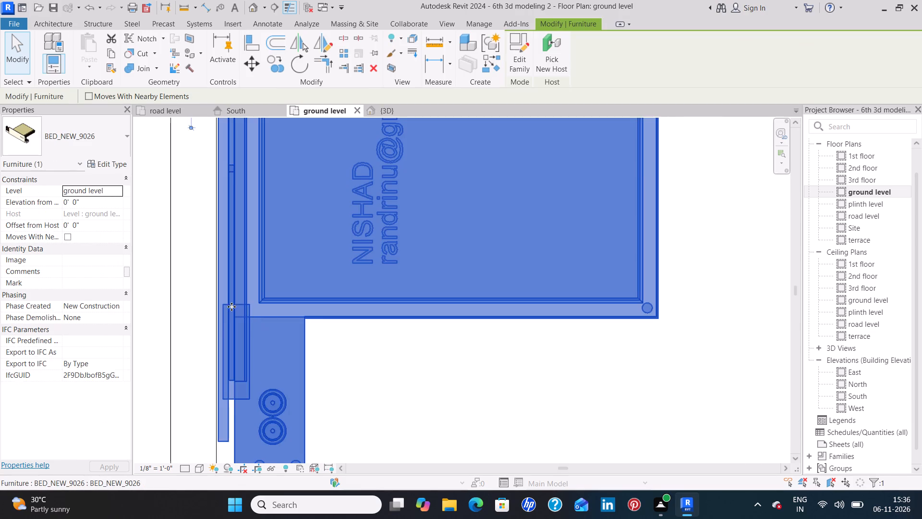
{"action": "scroll", "coordinate": [230, 301], "scroll_direction": "up", "scroll_amount": 14}
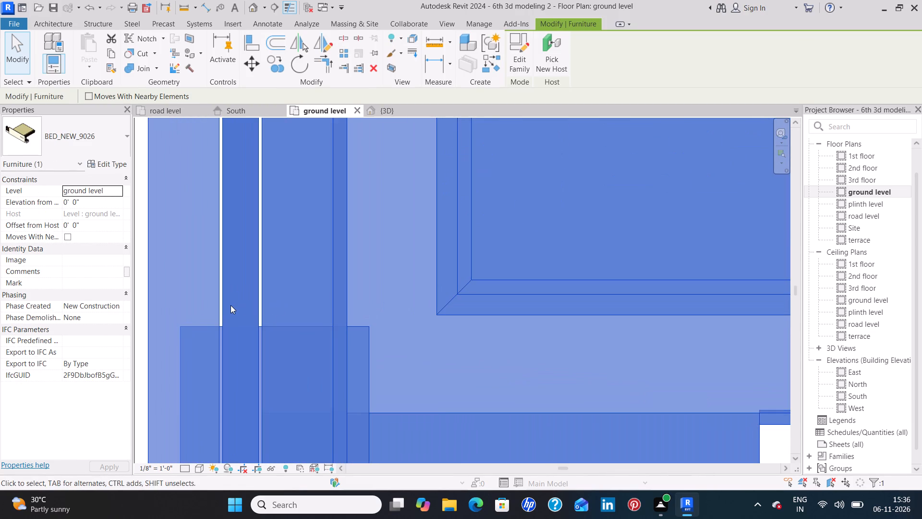
{"action": "middle_click_drag", "start_coordinate": [232, 305], "coordinate": [359, 305]}
{"action": "key", "text": "Left"}
{"action": "key", "text": "Left"}
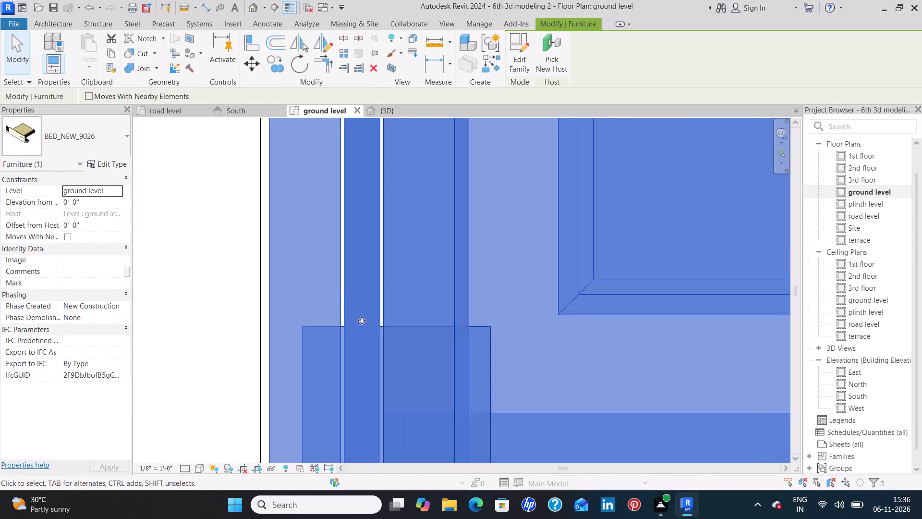
{"action": "key", "text": "Left"}
{"action": "key", "text": "Left"}
{"action": "key", "text": "Left"}
{"action": "key", "text": "Left"}
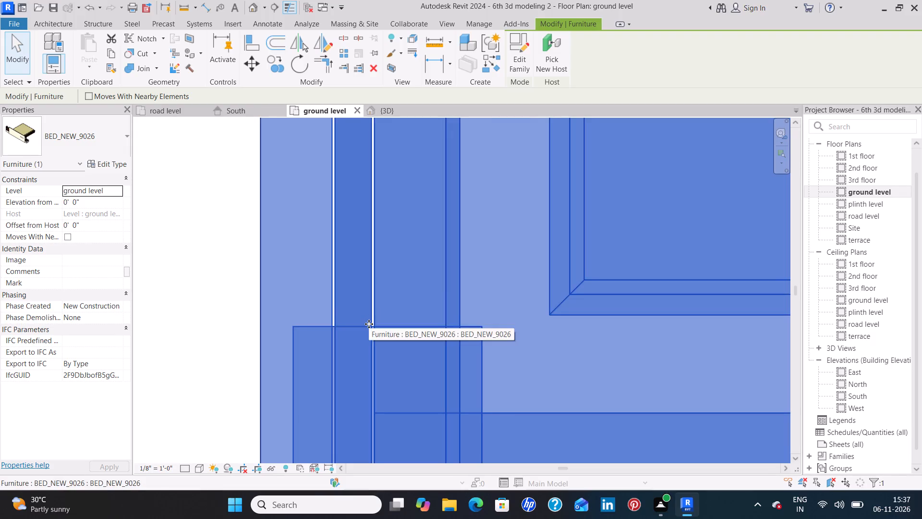
{"action": "left_click", "coordinate": [219, 298]}
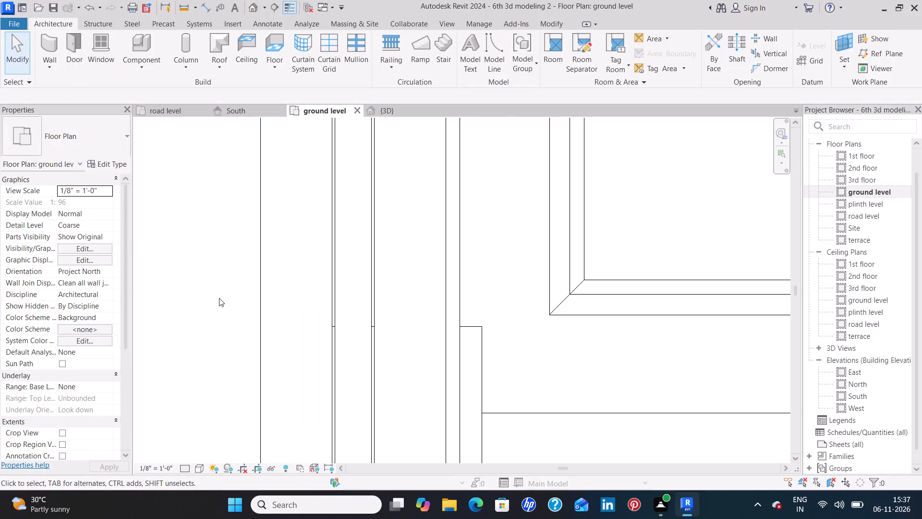
Nudge the southeast bedroom's bed one increment north along the east wall.
{"action": "scroll", "coordinate": [219, 298], "scroll_direction": "down", "scroll_amount": 20}
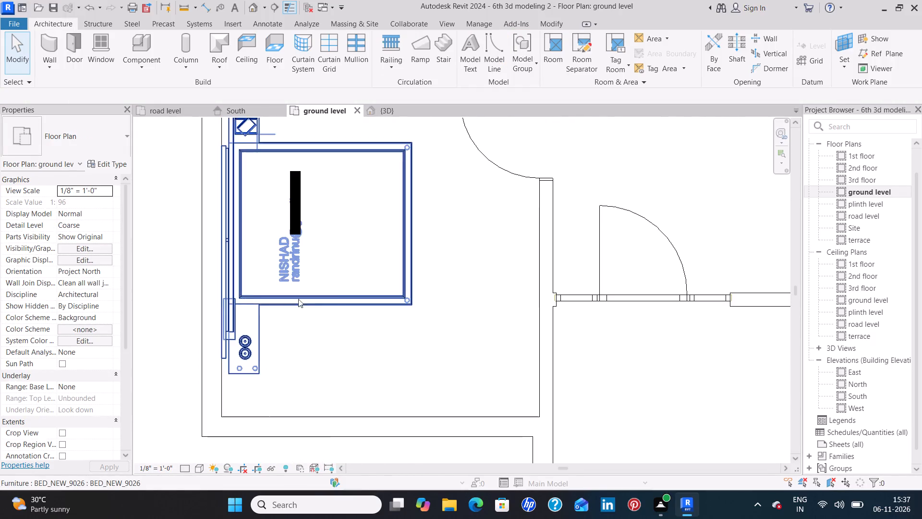
{"action": "scroll", "coordinate": [435, 275], "scroll_direction": "down", "scroll_amount": 2}
{"action": "middle_click_drag", "start_coordinate": [430, 277], "coordinate": [435, 329]}
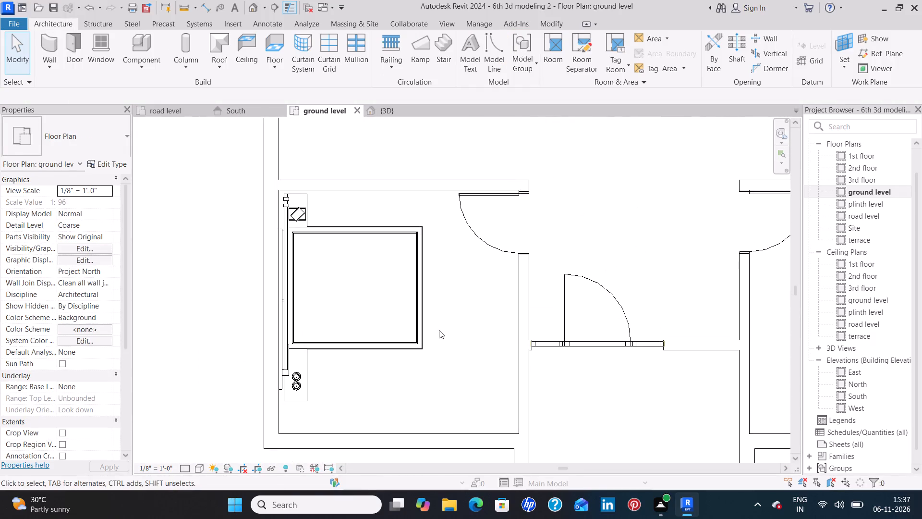
{"action": "middle_click_drag", "start_coordinate": [432, 237], "coordinate": [246, 256]}
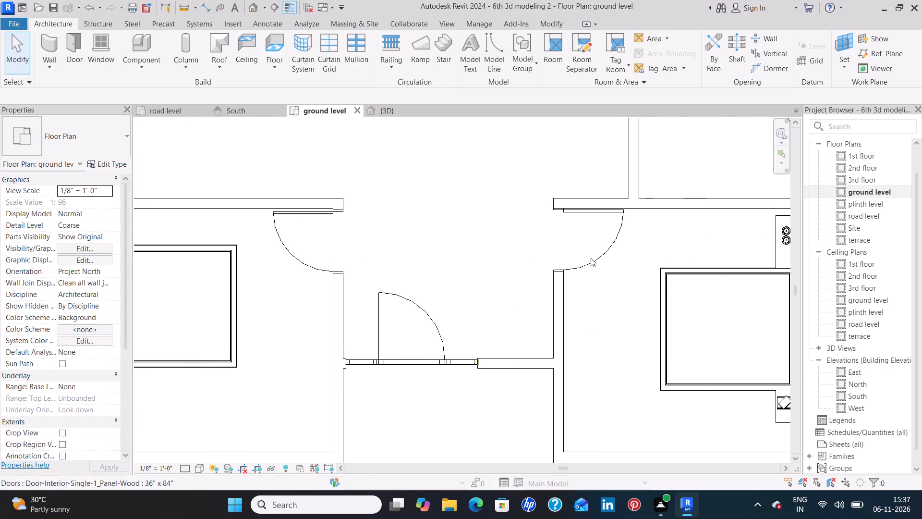
{"action": "middle_click_drag", "start_coordinate": [603, 261], "coordinate": [463, 278]}
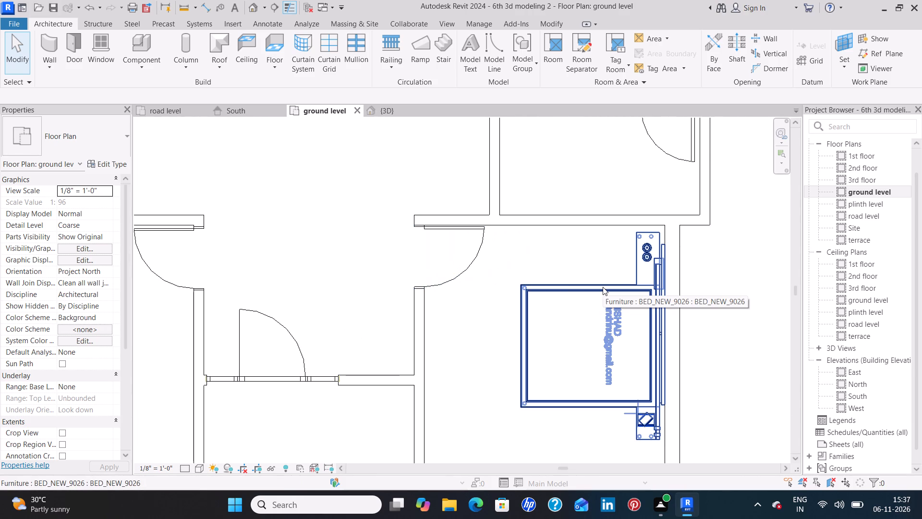
{"action": "left_click", "coordinate": [603, 287]}
{"action": "scroll", "coordinate": [587, 258], "scroll_direction": "up", "scroll_amount": 4}
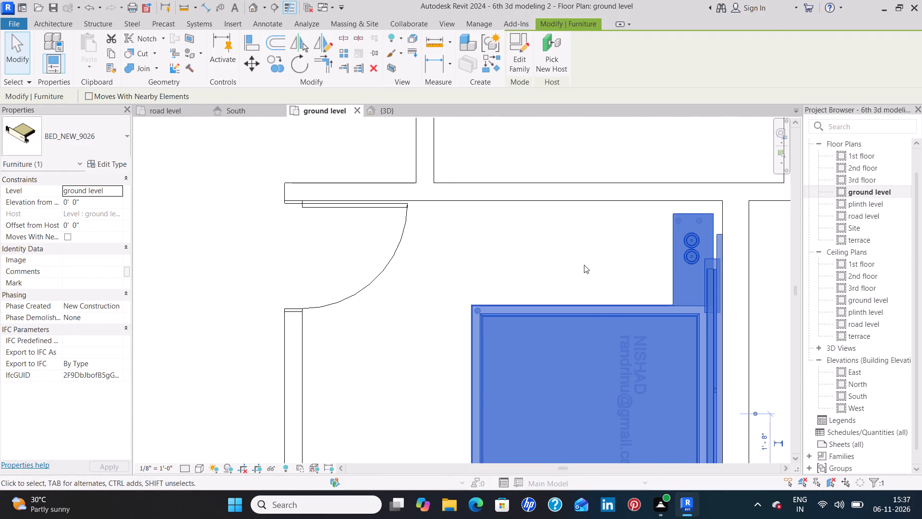
{"action": "key", "text": "Up"}
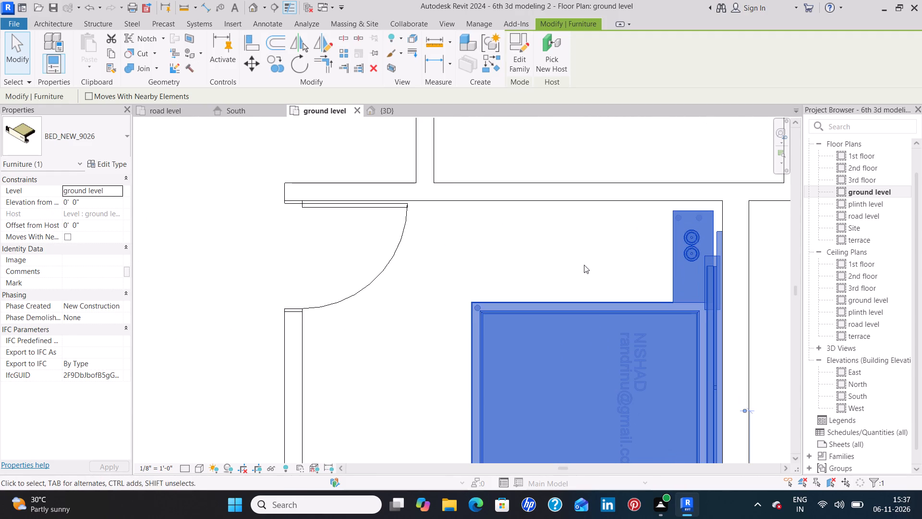
{"action": "left_click", "coordinate": [601, 257]}
Nudge the northeast bedroom's bed north until its headboard sits flush with the north wall's inner face.
{"action": "scroll", "coordinate": [596, 261], "scroll_direction": "down", "scroll_amount": 10}
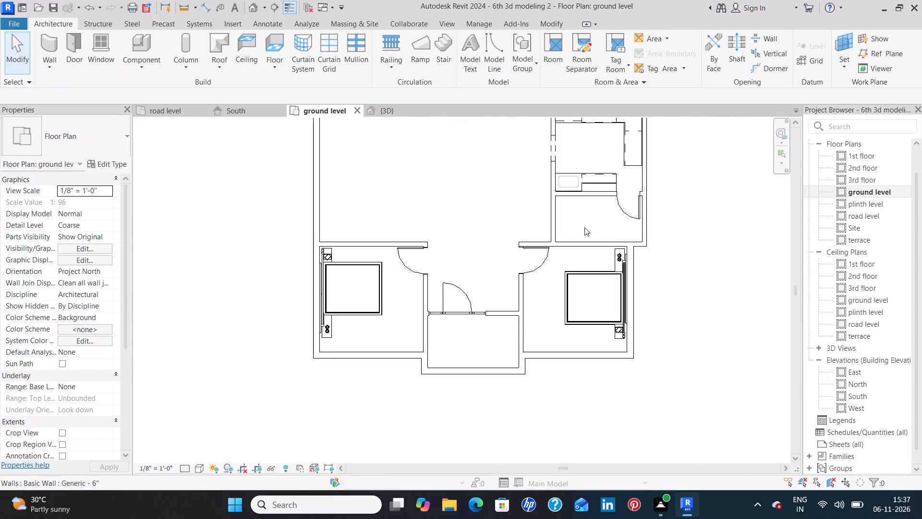
{"action": "middle_click_drag", "start_coordinate": [474, 180], "coordinate": [473, 328]}
{"action": "scroll", "coordinate": [473, 323], "scroll_direction": "down", "scroll_amount": 2}
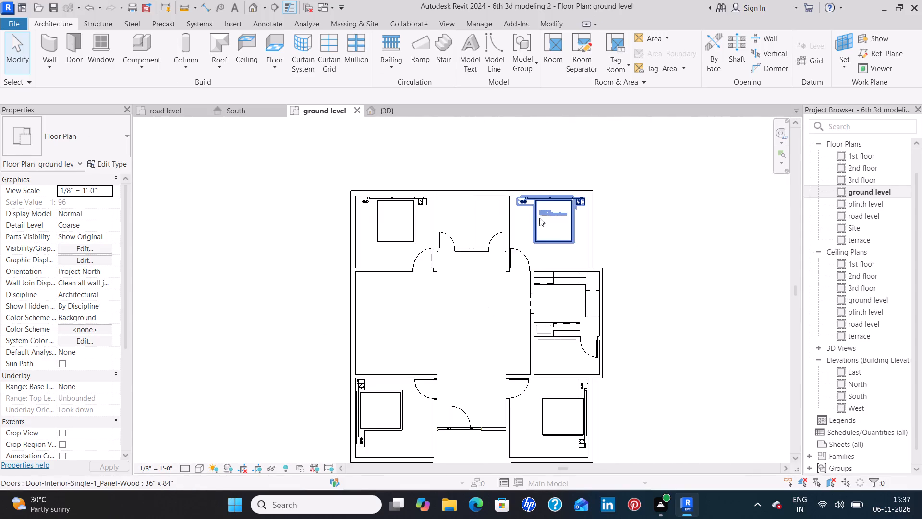
{"action": "middle_click_drag", "start_coordinate": [538, 209], "coordinate": [507, 291]}
{"action": "scroll", "coordinate": [542, 287], "scroll_direction": "up", "scroll_amount": 9}
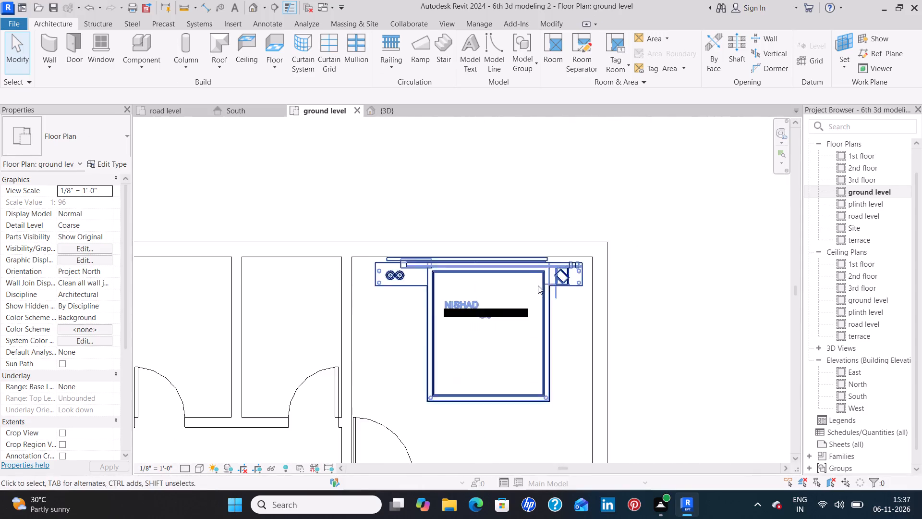
{"action": "scroll", "coordinate": [538, 285], "scroll_direction": "up", "scroll_amount": 7}
{"action": "left_click", "coordinate": [522, 222]}
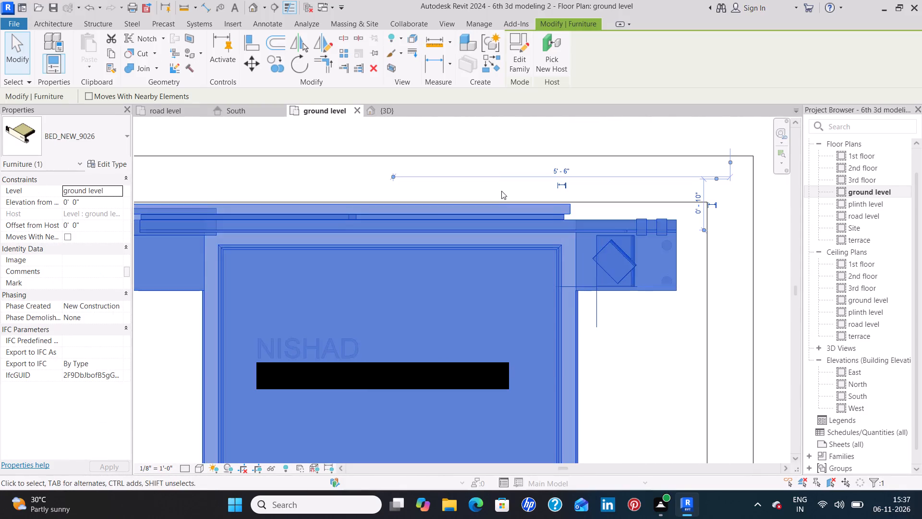
{"action": "scroll", "coordinate": [501, 190], "scroll_direction": "up", "scroll_amount": 13}
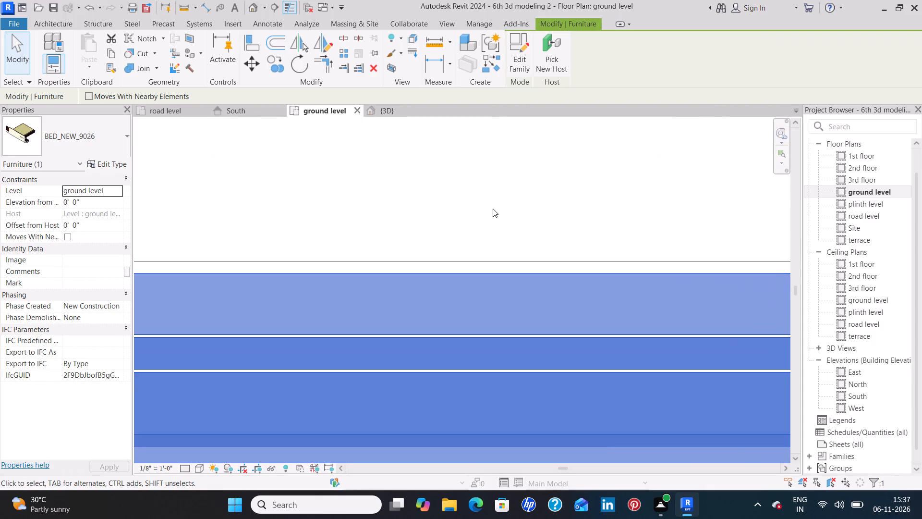
{"action": "key", "text": "Up"}
{"action": "key", "text": "Up"}
{"action": "key", "text": "Up"}
{"action": "key", "text": "Up"}
{"action": "key", "text": "Up"}
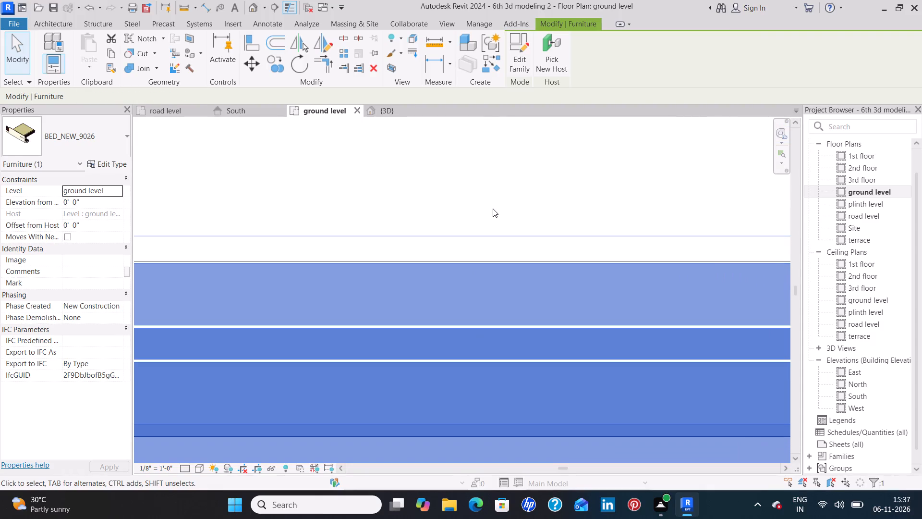
{"action": "key", "text": "Up"}
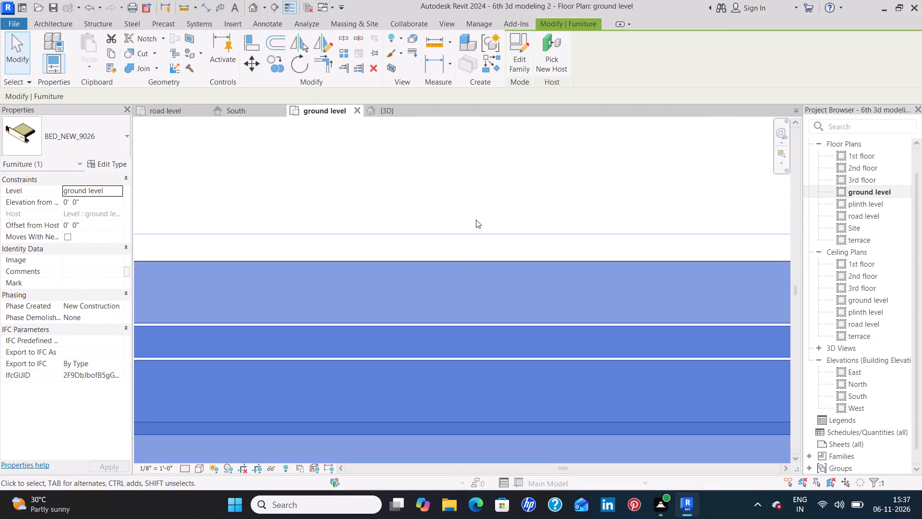
{"action": "left_click", "coordinate": [477, 209]}
Nudge the northeast bedroom's bed eight increments east along the north wall, toward the east wall.
{"action": "scroll", "coordinate": [477, 209], "scroll_direction": "down", "scroll_amount": 14}
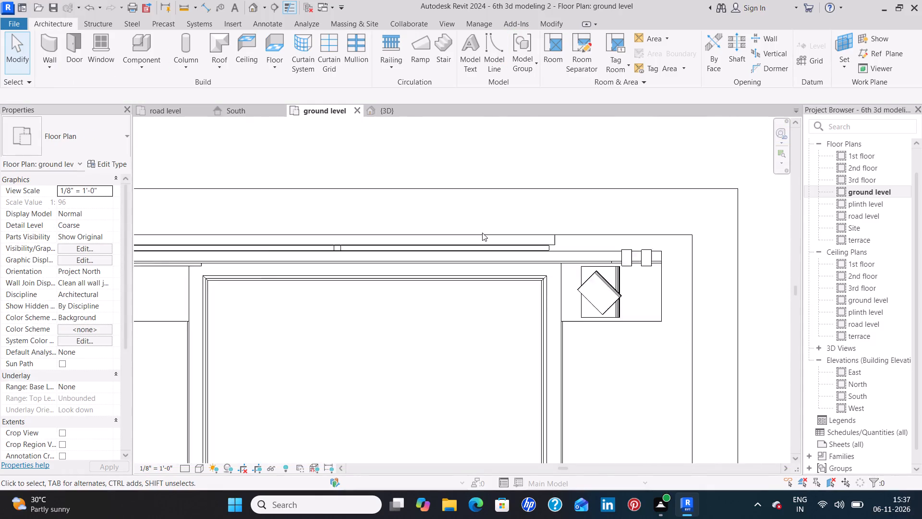
{"action": "scroll", "coordinate": [482, 233], "scroll_direction": "down", "scroll_amount": 8}
{"action": "left_click", "coordinate": [508, 252]}
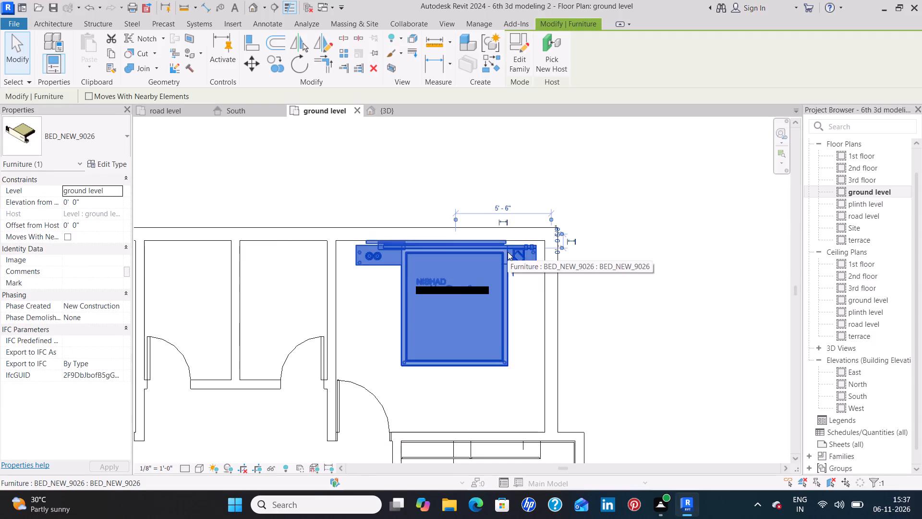
{"action": "scroll", "coordinate": [508, 252], "scroll_direction": "up", "scroll_amount": 12}
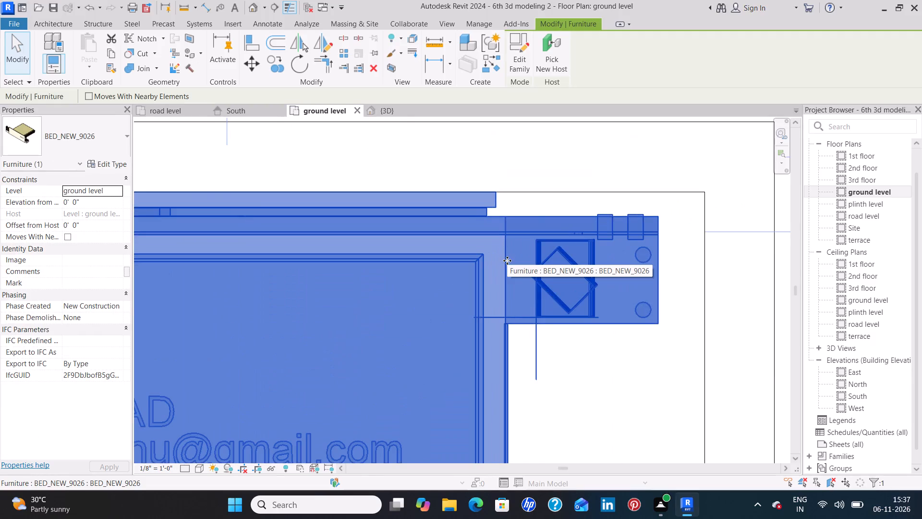
{"action": "key", "text": "Right"}
{"action": "key", "text": "Right"}
{"action": "key", "text": "Right"}
{"action": "key", "text": "Right"}
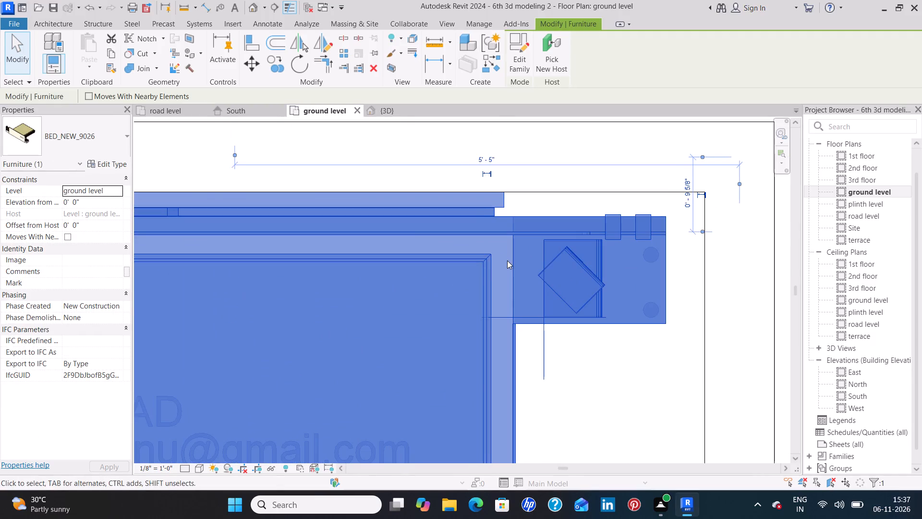
{"action": "key", "text": "Right"}
{"action": "key", "text": "Right"}
{"action": "key", "text": "Right"}
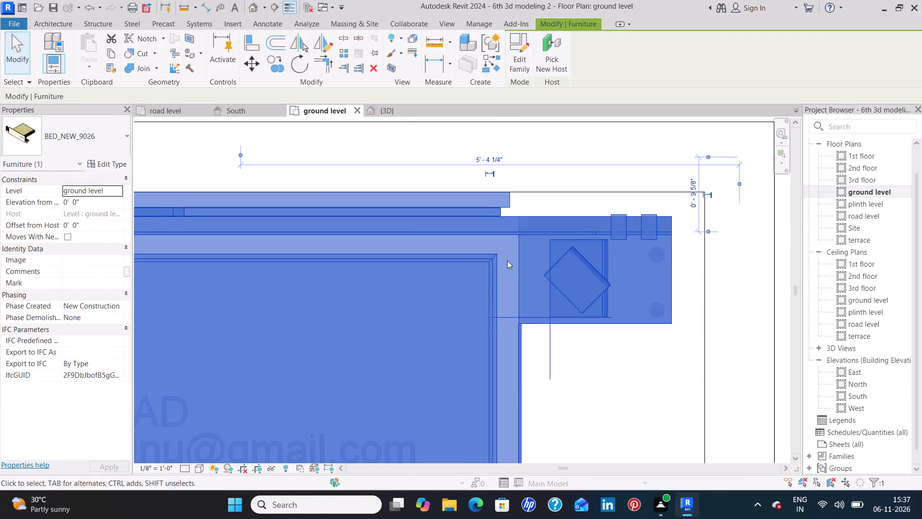
{"action": "key", "text": "Right"}
{"action": "left_click", "coordinate": [605, 368]}
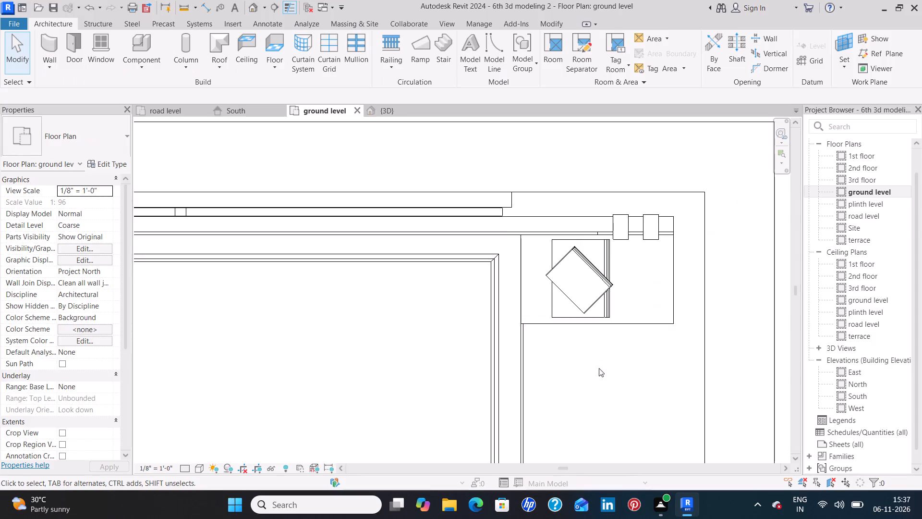
Nudge the northwest bedroom's bed north until its headboard sits flush with the north wall's inner face.
{"action": "scroll", "coordinate": [599, 368], "scroll_direction": "down", "scroll_amount": 10}
{"action": "scroll", "coordinate": [543, 377], "scroll_direction": "down", "scroll_amount": 4}
{"action": "middle_click_drag", "start_coordinate": [428, 399], "coordinate": [464, 293]}
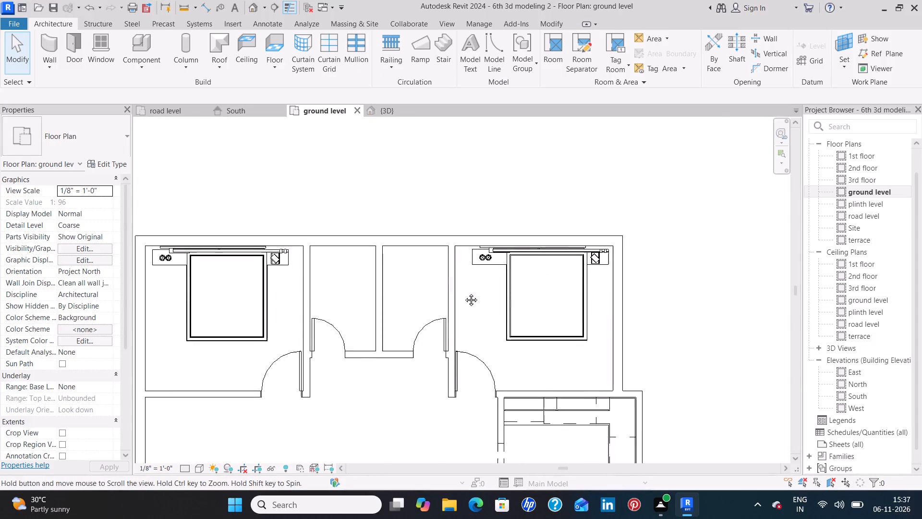
{"action": "middle_click_drag", "start_coordinate": [464, 293], "coordinate": [464, 290]}
{"action": "scroll", "coordinate": [468, 281], "scroll_direction": "down", "scroll_amount": 1}
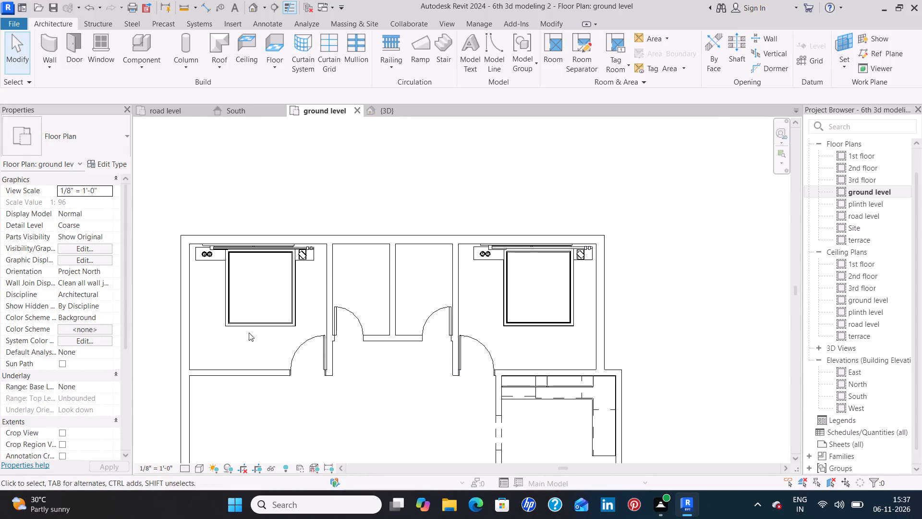
{"action": "scroll", "coordinate": [239, 285], "scroll_direction": "up", "scroll_amount": 7}
{"action": "left_click", "coordinate": [279, 181]}
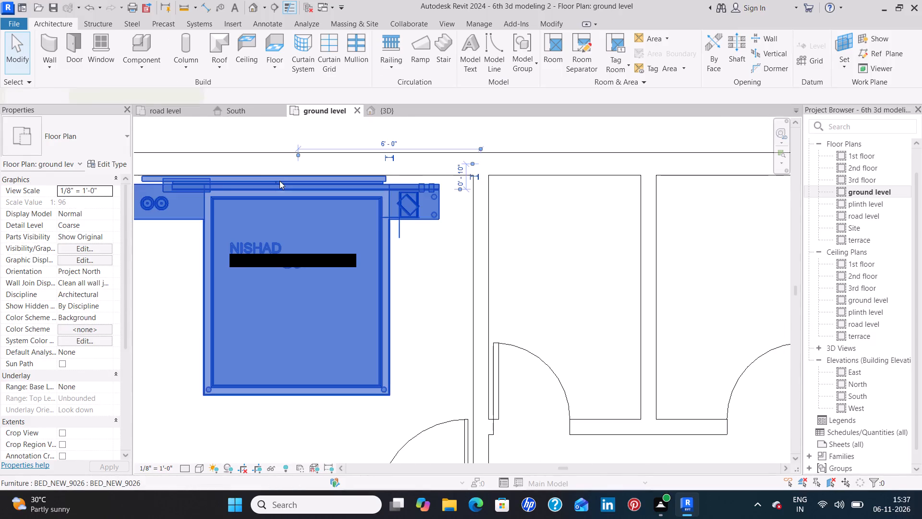
{"action": "scroll", "coordinate": [281, 178], "scroll_direction": "up", "scroll_amount": 19}
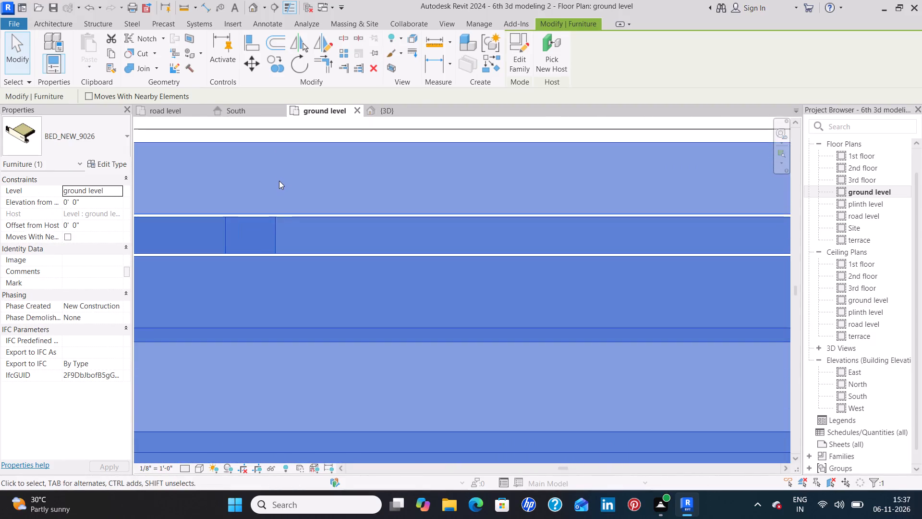
{"action": "middle_click_drag", "start_coordinate": [279, 183], "coordinate": [319, 326]}
{"action": "scroll", "coordinate": [328, 327], "scroll_direction": "up", "scroll_amount": 4}
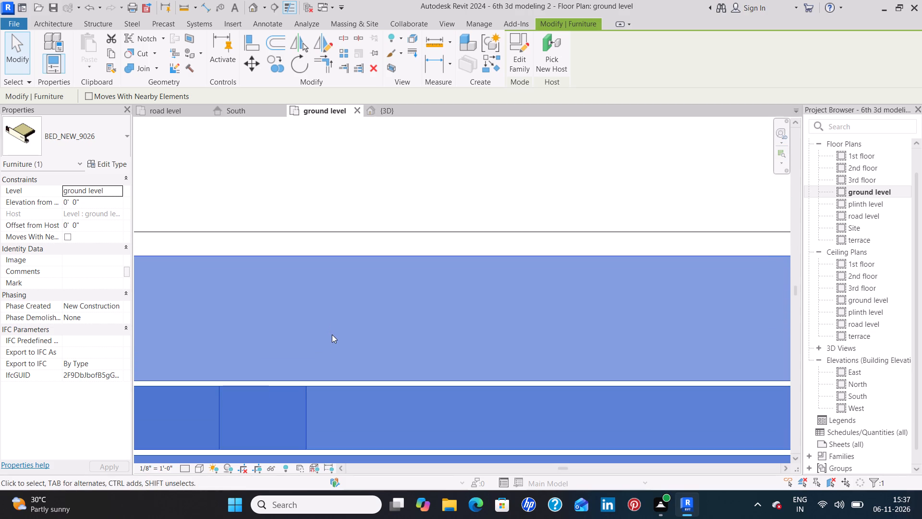
{"action": "key", "text": "Up"}
{"action": "key", "text": "Up"}
{"action": "key", "text": "Up"}
{"action": "key", "text": "Up"}
{"action": "key", "text": "Up"}
{"action": "key", "text": "Up"}
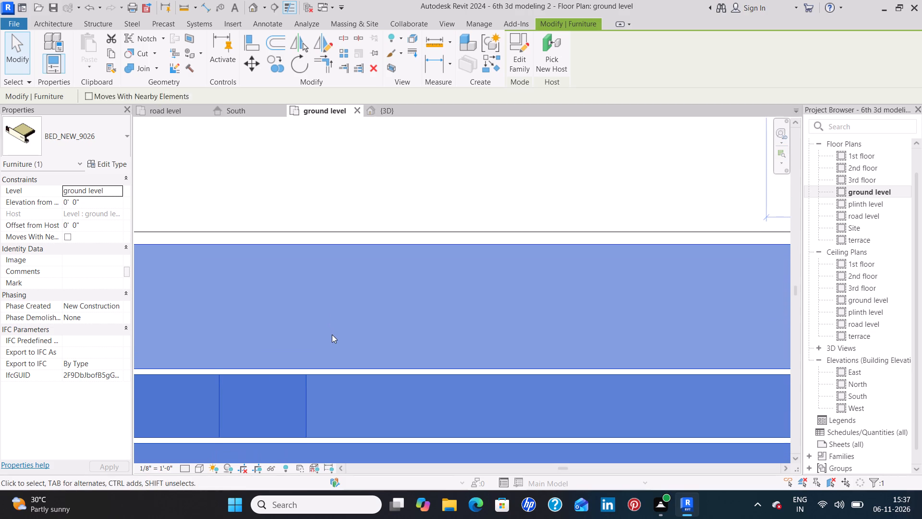
{"action": "key", "text": "Up"}
{"action": "key", "text": "Up"}
{"action": "key", "text": "Up"}
{"action": "key", "text": "Up"}
{"action": "key", "text": "Up"}
{"action": "key", "text": "Up"}
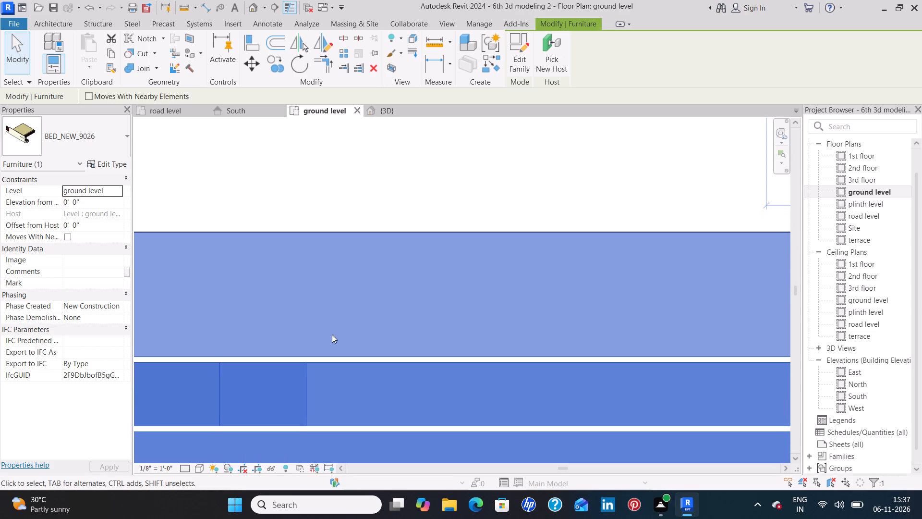
{"action": "left_click", "coordinate": [342, 209]}
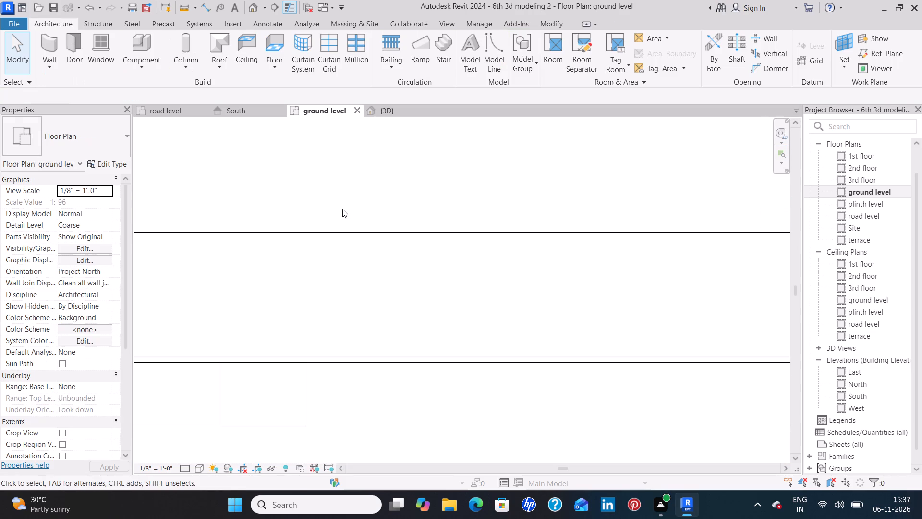
Nudge the northwest bedroom's bed five increments west along the north wall, toward the west wall.
{"action": "scroll", "coordinate": [339, 216], "scroll_direction": "down", "scroll_amount": 11}
{"action": "scroll", "coordinate": [331, 264], "scroll_direction": "down", "scroll_amount": 11}
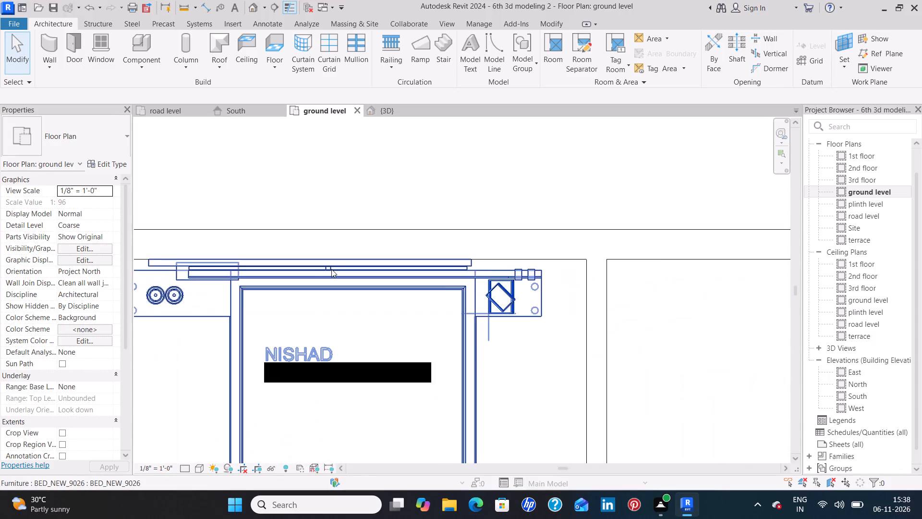
{"action": "scroll", "coordinate": [331, 269], "scroll_direction": "down", "scroll_amount": 4}
{"action": "left_click", "coordinate": [271, 288]}
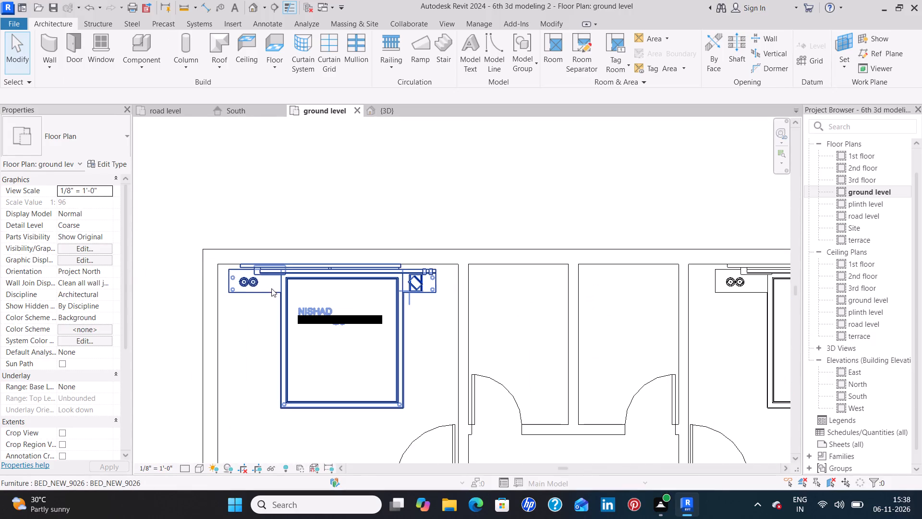
{"action": "scroll", "coordinate": [218, 273], "scroll_direction": "up", "scroll_amount": 13}
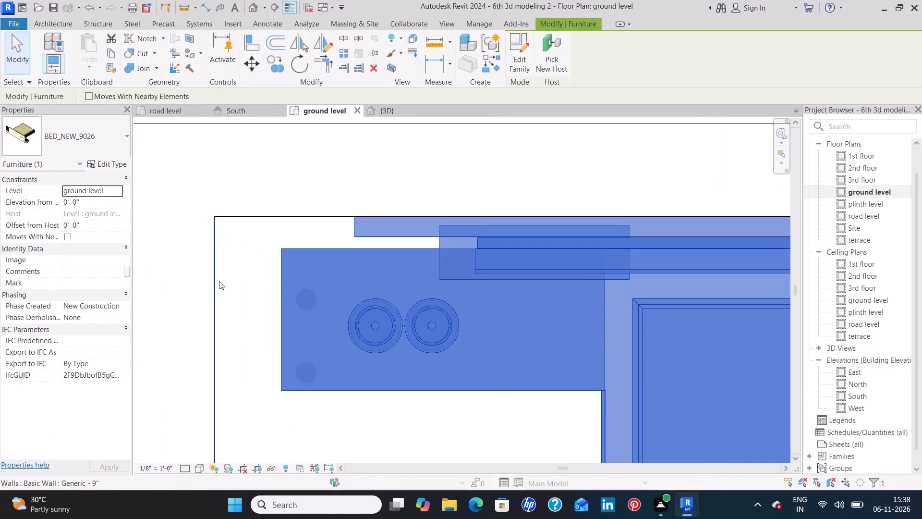
{"action": "key", "text": "Left"}
{"action": "key", "text": "Left"}
{"action": "key", "text": "Left"}
{"action": "key", "text": "Left"}
{"action": "key", "text": "Left"}
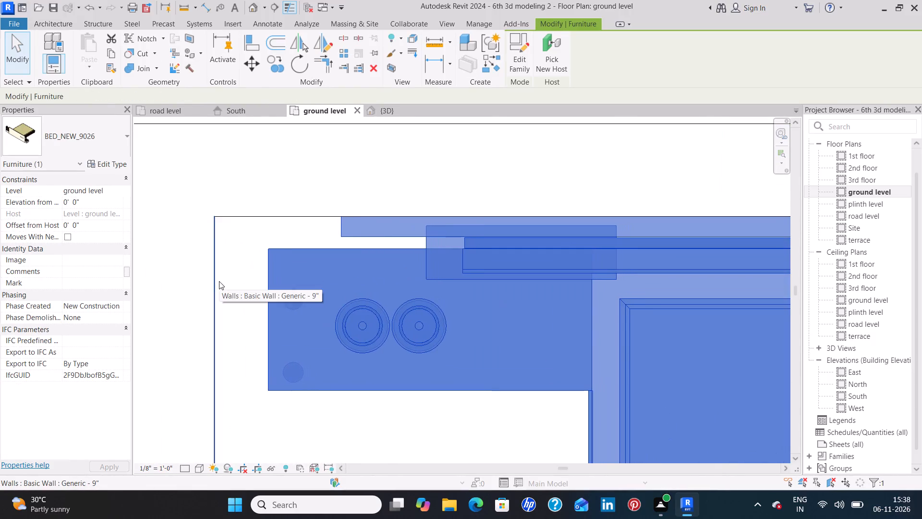
{"action": "left_click_drag", "start_coordinate": [311, 417], "coordinate": [312, 422]}
Review the bed positions across the whole ground level plan and compare the layout with the 4 BHK reference plan.
{"action": "scroll", "coordinate": [318, 411], "scroll_direction": "down", "scroll_amount": 5}
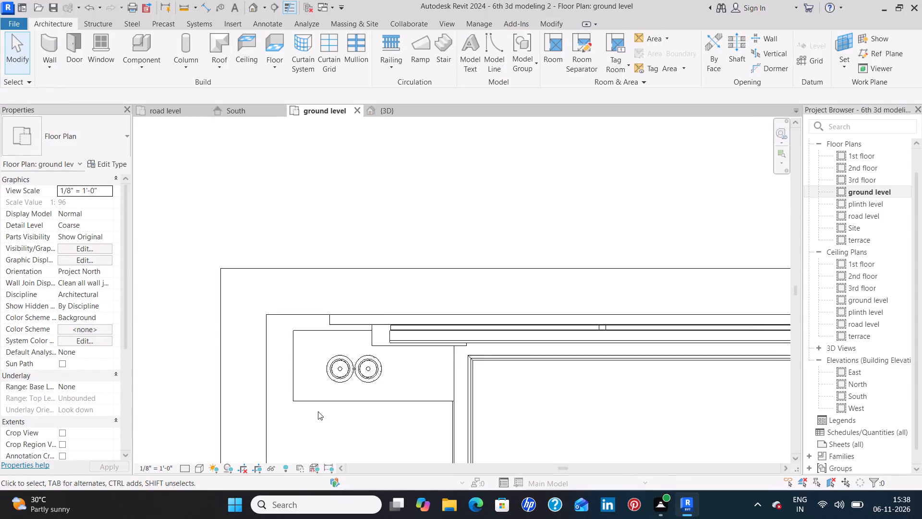
{"action": "scroll", "coordinate": [318, 411], "scroll_direction": "down", "scroll_amount": 6}
{"action": "scroll", "coordinate": [489, 409], "scroll_direction": "down", "scroll_amount": 1}
{"action": "middle_click_drag", "start_coordinate": [486, 383], "coordinate": [479, 324]}
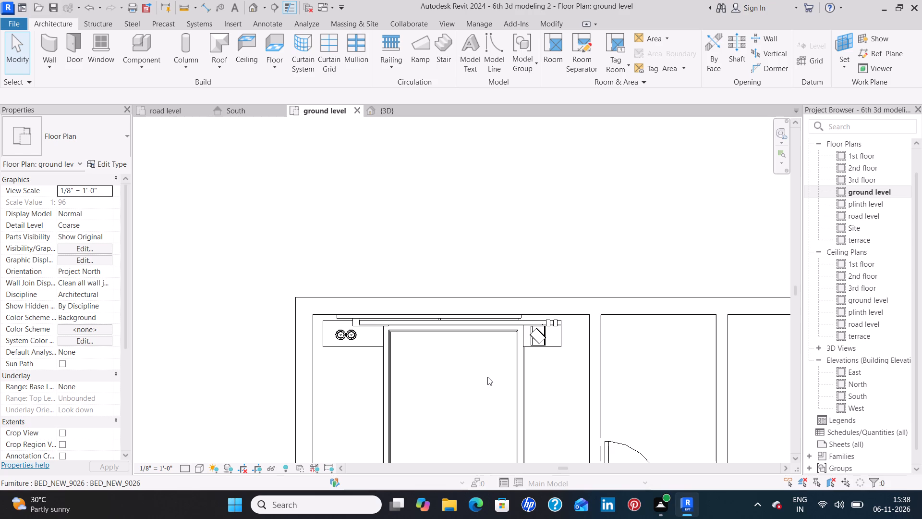
{"action": "scroll", "coordinate": [481, 374], "scroll_direction": "down", "scroll_amount": 5}
{"action": "middle_click_drag", "start_coordinate": [563, 391], "coordinate": [545, 292]}
{"action": "scroll", "coordinate": [543, 287], "scroll_direction": "up", "scroll_amount": 1}
{"action": "scroll", "coordinate": [534, 286], "scroll_direction": "down", "scroll_amount": 2}
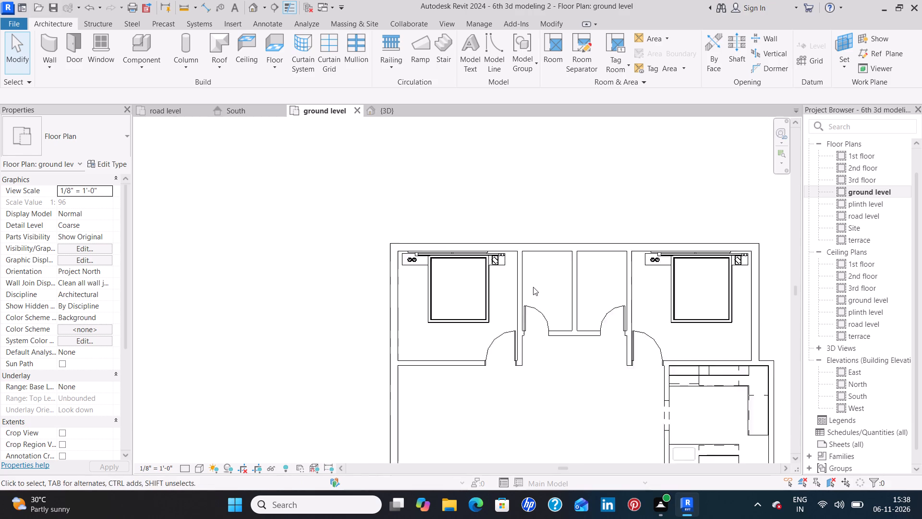
{"action": "scroll", "coordinate": [533, 287], "scroll_direction": "down", "scroll_amount": 3}
{"action": "middle_click_drag", "start_coordinate": [575, 368], "coordinate": [529, 297]}
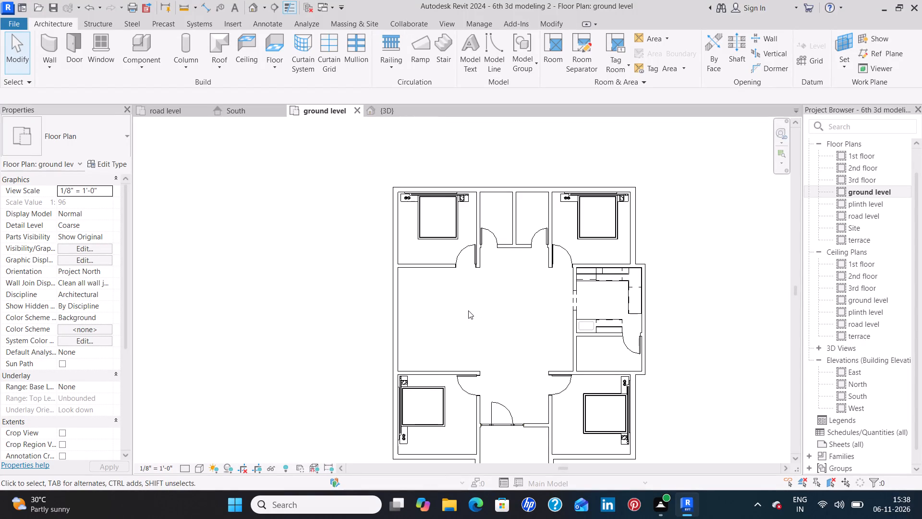
{"action": "scroll", "coordinate": [477, 335], "scroll_direction": "down", "scroll_amount": 3}
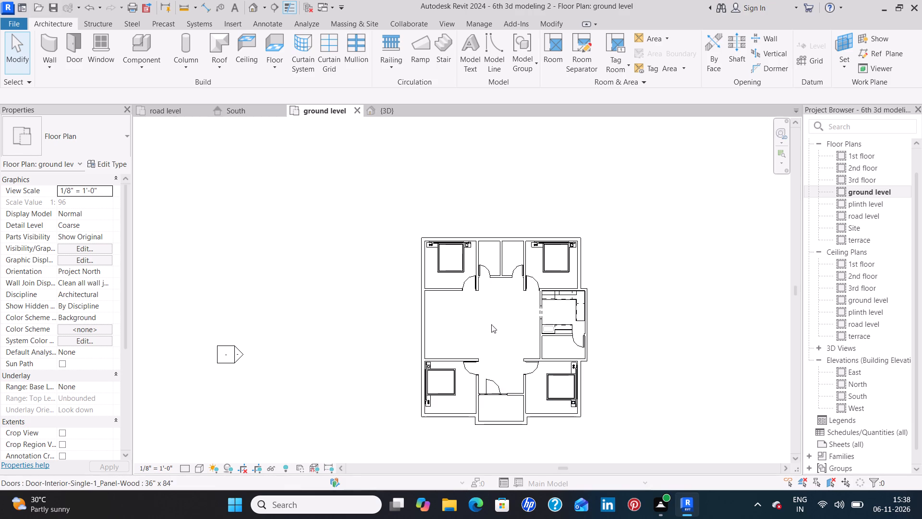
{"action": "scroll", "coordinate": [489, 253], "scroll_direction": "down", "scroll_amount": 7}
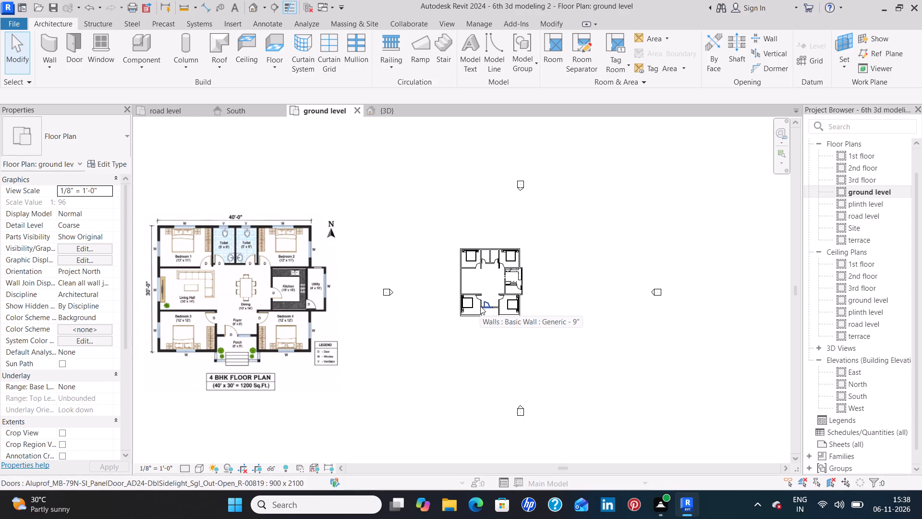
{"action": "scroll", "coordinate": [480, 299], "scroll_direction": "up", "scroll_amount": 7}
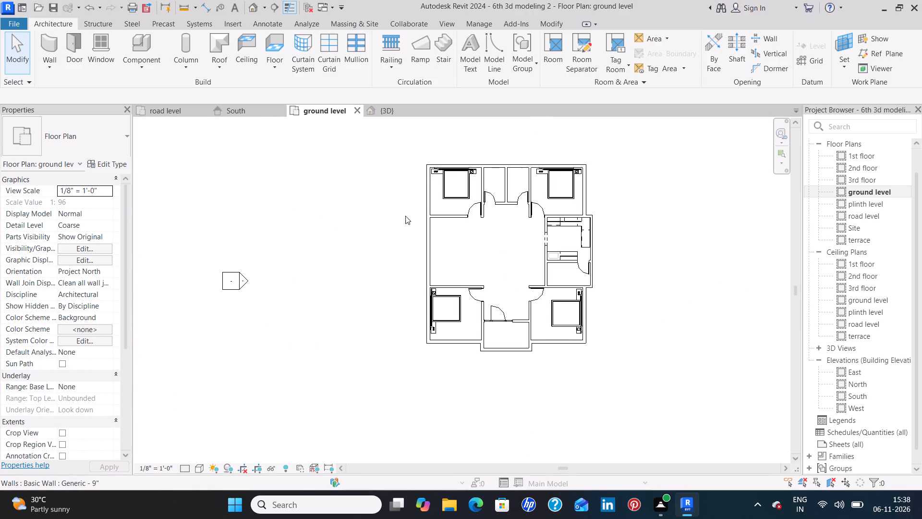
Load the Teori_dresser_-3_14726 family from the storage folder and check its footprint against the northwest bedroom's south wall.
{"action": "left_click", "coordinate": [138, 47]}
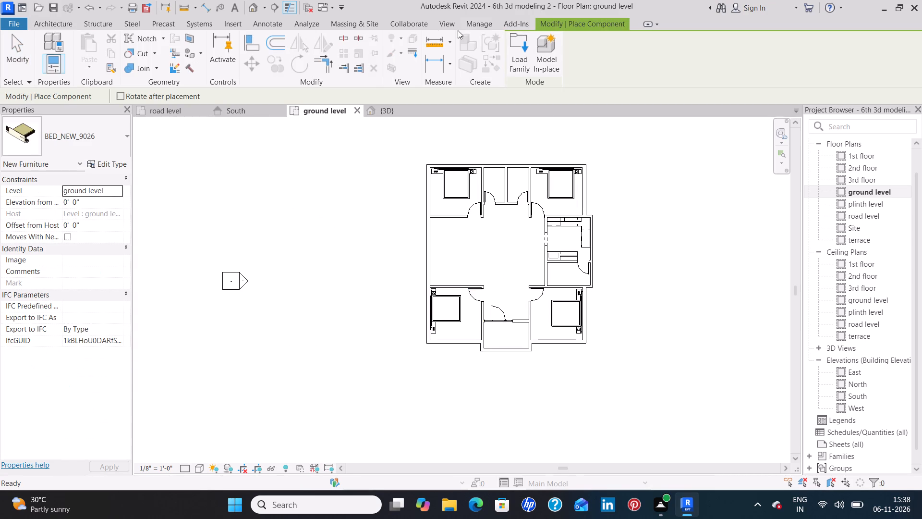
{"action": "left_click", "coordinate": [519, 64]}
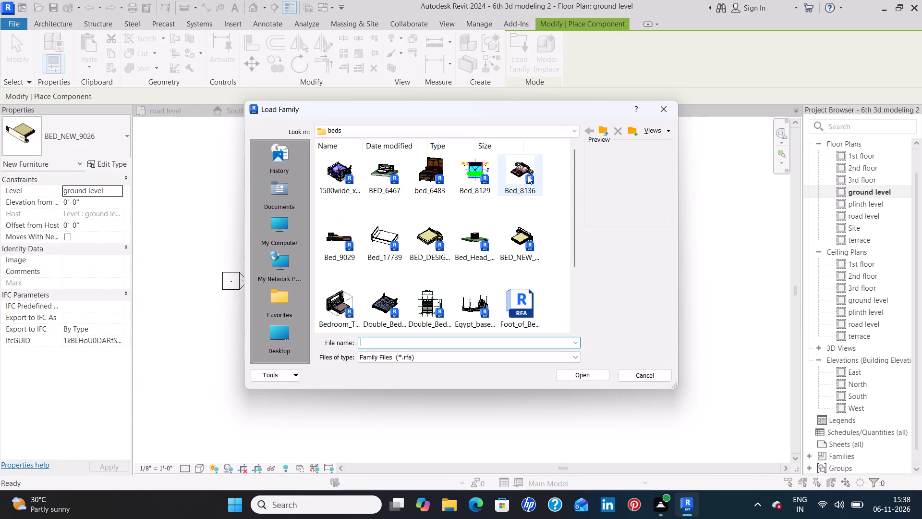
{"action": "left_click", "coordinate": [603, 130]}
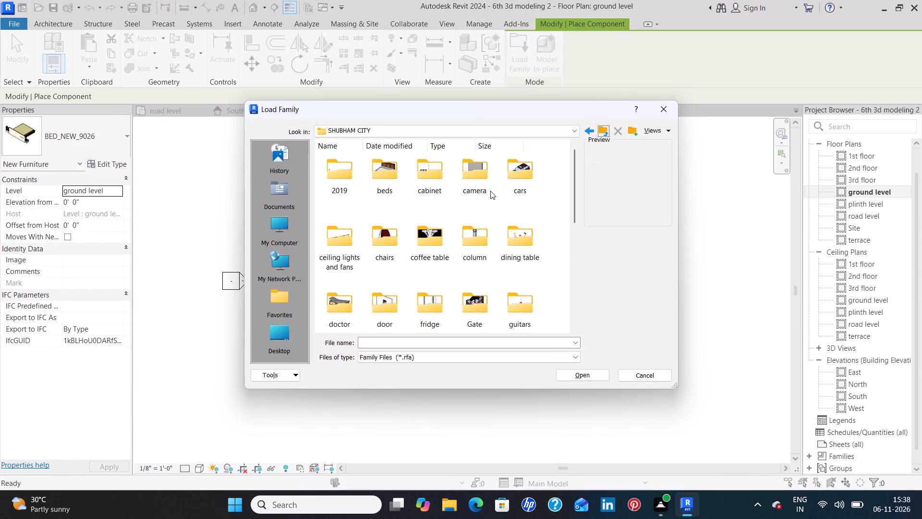
{"action": "scroll", "coordinate": [491, 188], "scroll_direction": "down", "scroll_amount": 2}
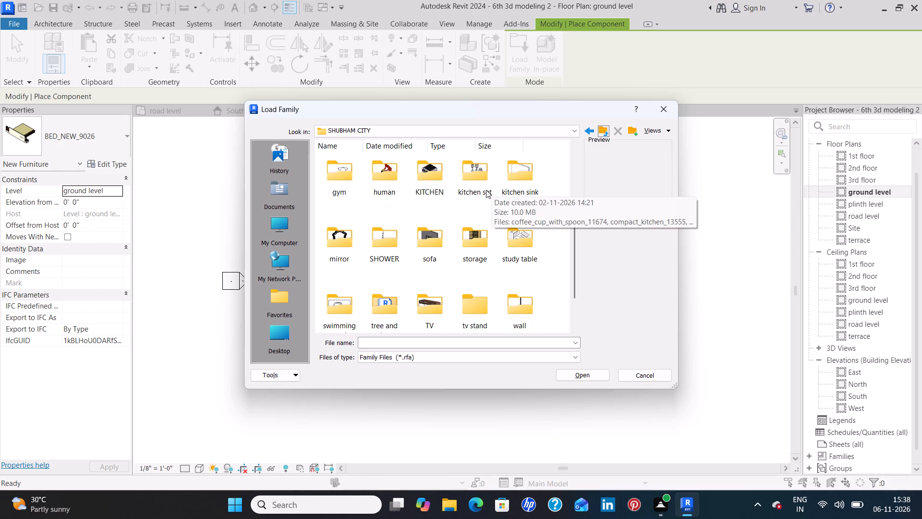
{"action": "double_click", "coordinate": [473, 237]}
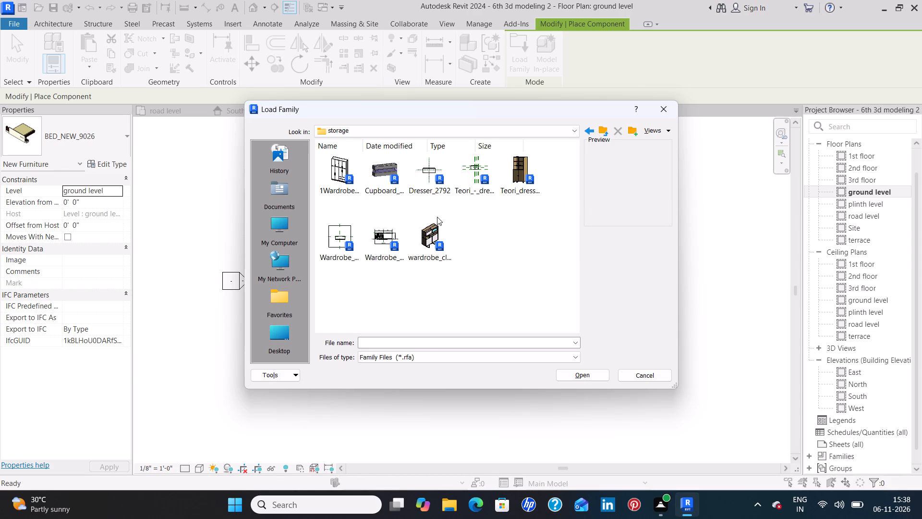
{"action": "left_click", "coordinate": [387, 171]}
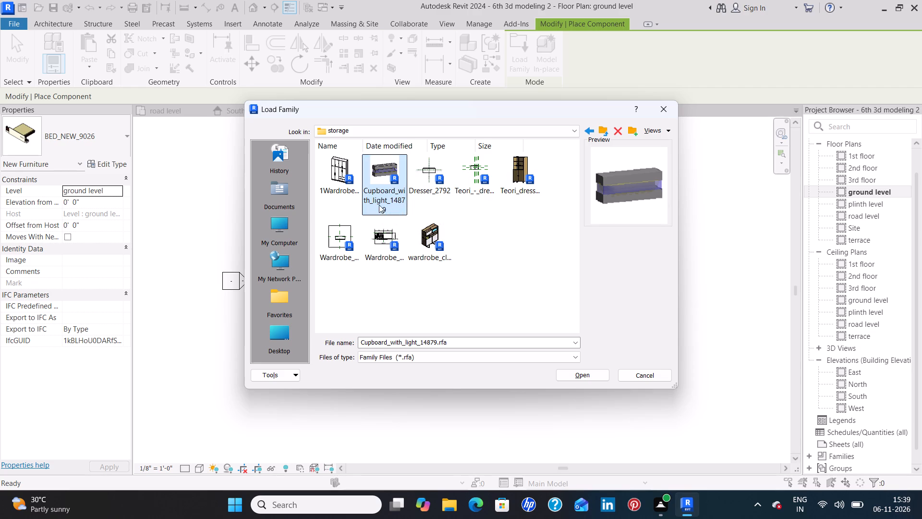
{"action": "left_click", "coordinate": [335, 185]}
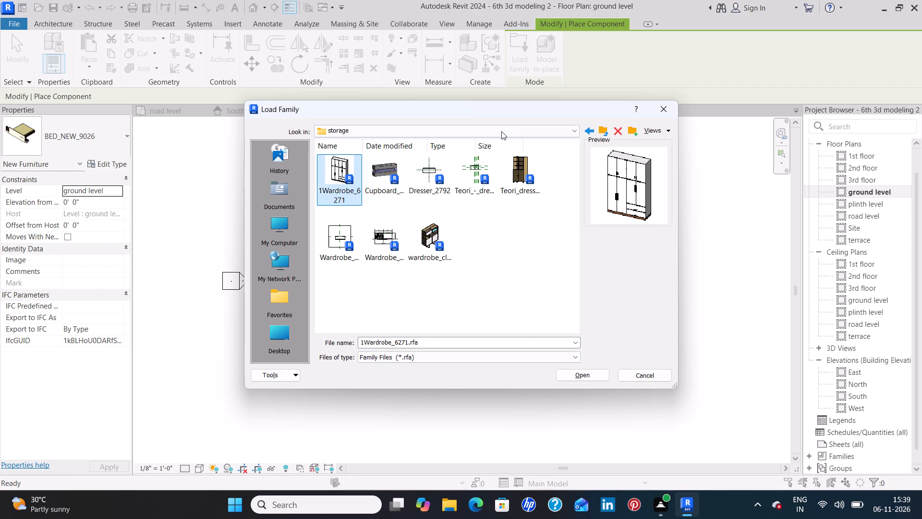
{"action": "left_click", "coordinate": [525, 169]}
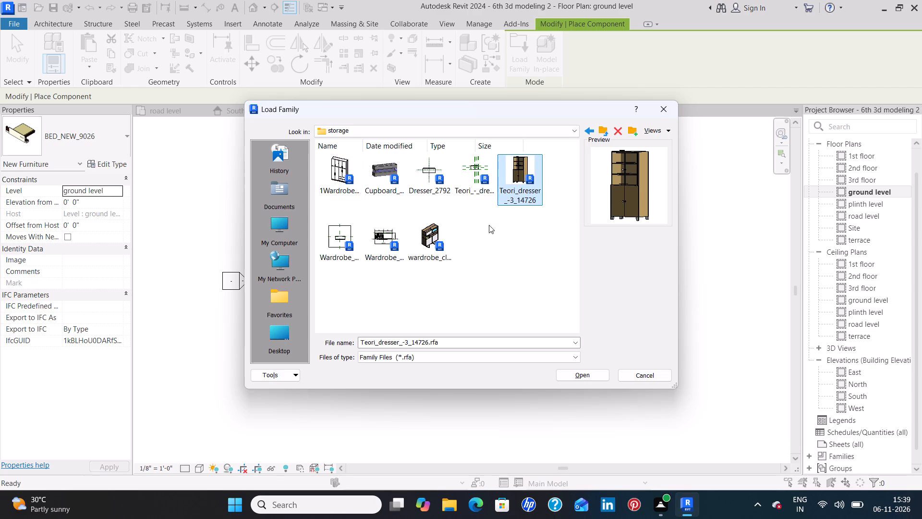
{"action": "left_click", "coordinate": [588, 372]}
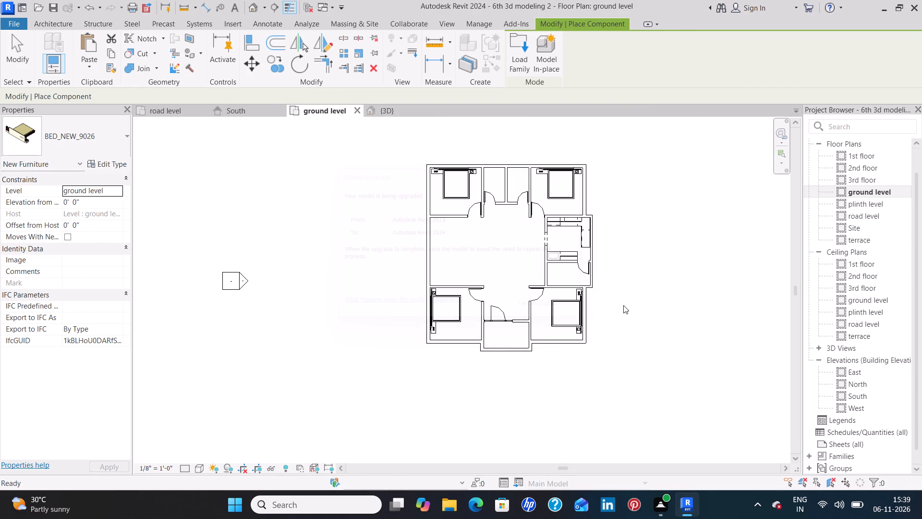
{"action": "scroll", "coordinate": [441, 210], "scroll_direction": "up", "scroll_amount": 3}
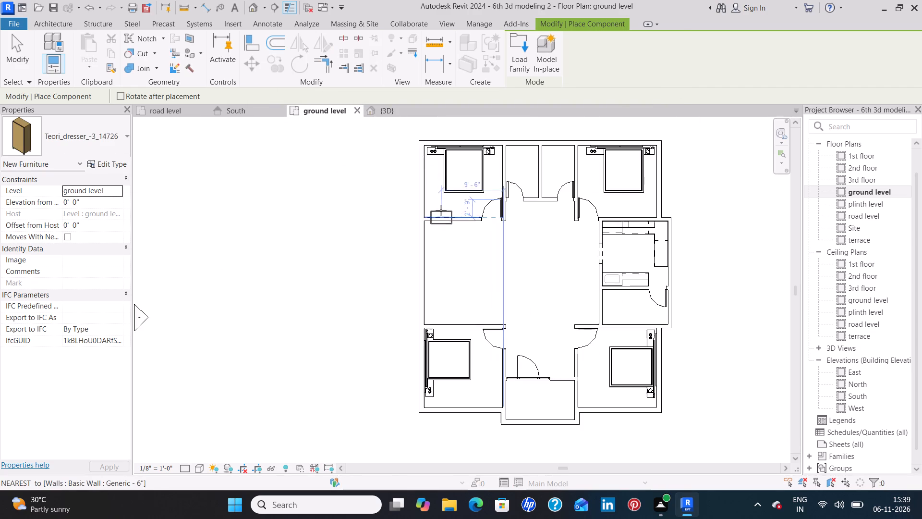
{"action": "scroll", "coordinate": [441, 210], "scroll_direction": "up", "scroll_amount": 13}
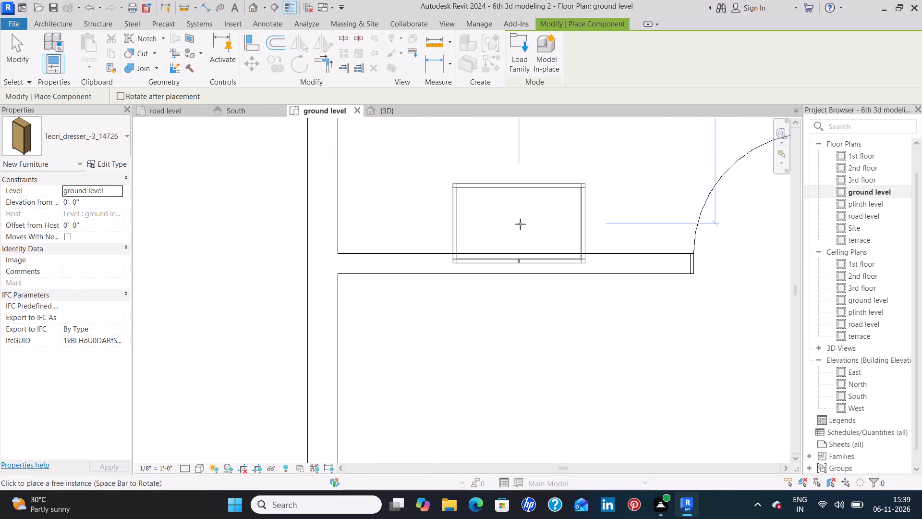
{"action": "scroll", "coordinate": [520, 224], "scroll_direction": "down", "scroll_amount": 12}
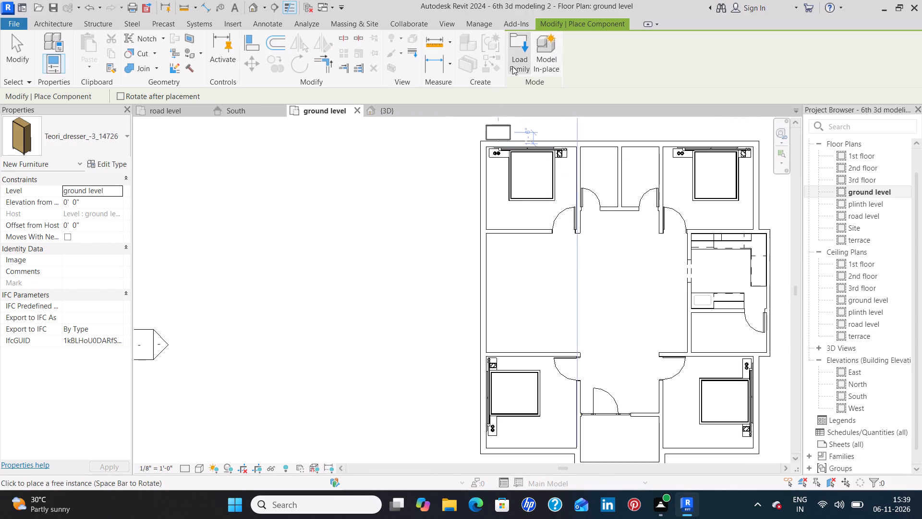
Load the 1Wardrobe_6271 family from the storage folder as the component for placement.
{"action": "left_click", "coordinate": [512, 66]}
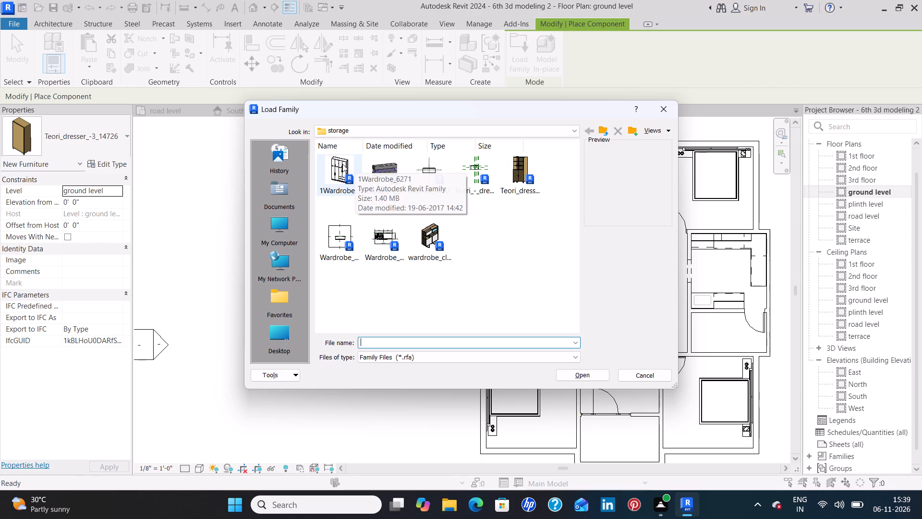
{"action": "left_click", "coordinate": [342, 164]}
{"action": "left_click", "coordinate": [594, 378]}
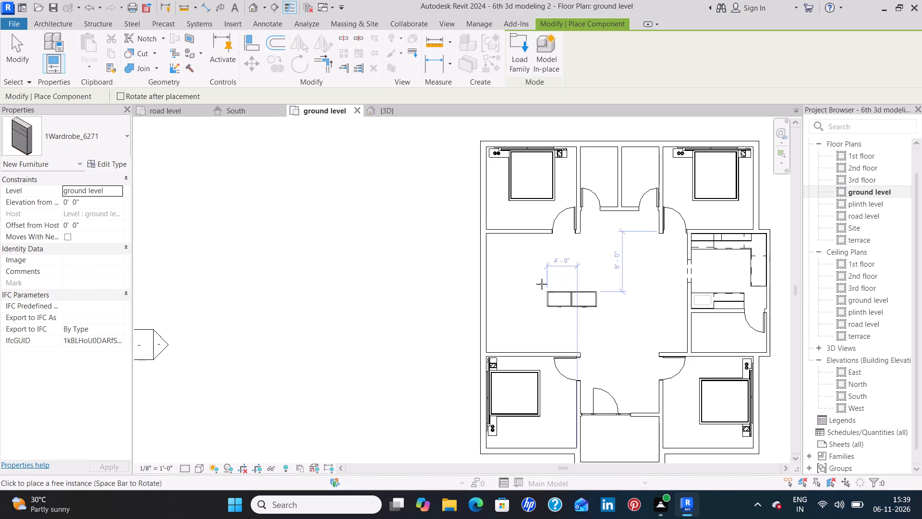
{"action": "left_click", "coordinate": [120, 146]}
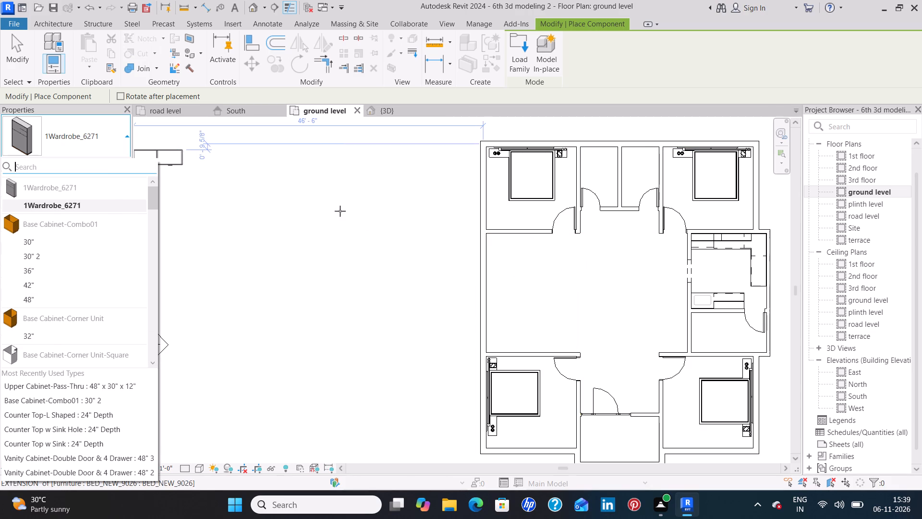
{"action": "left_click", "coordinate": [97, 142]}
Place the wardrobe in the northwest bedroom, turned to face north, with its back flush on the south wall at the west corner.
{"action": "scroll", "coordinate": [502, 219], "scroll_direction": "up", "scroll_amount": 3}
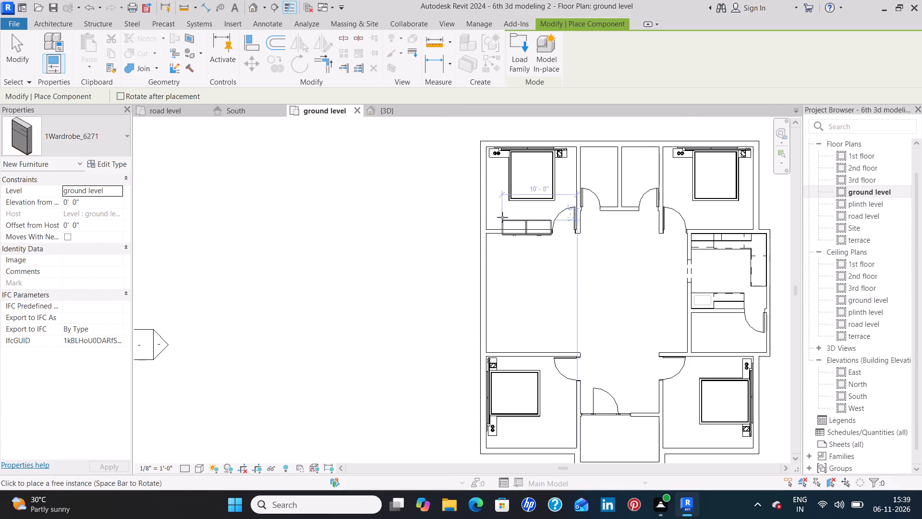
{"action": "scroll", "coordinate": [502, 217], "scroll_direction": "up", "scroll_amount": 4}
{"action": "scroll", "coordinate": [502, 216], "scroll_direction": "down", "scroll_amount": 7}
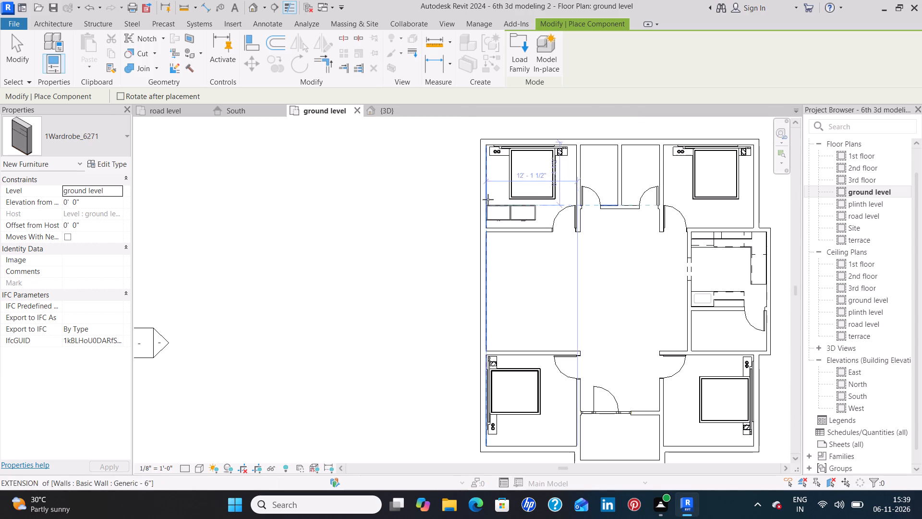
{"action": "scroll", "coordinate": [487, 198], "scroll_direction": "up", "scroll_amount": 8}
{"action": "key", "text": "space"}
{"action": "key", "text": "space"}
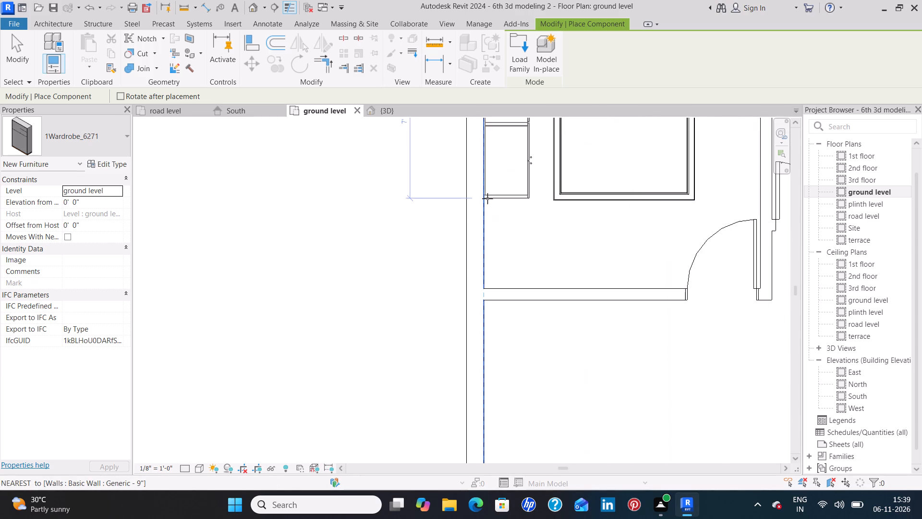
{"action": "scroll", "coordinate": [655, 283], "scroll_direction": "up", "scroll_amount": 4}
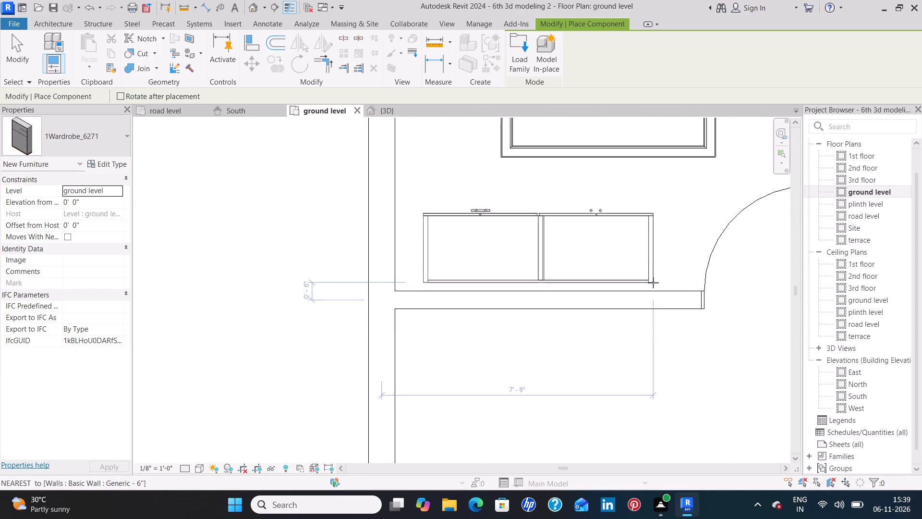
{"action": "scroll", "coordinate": [653, 283], "scroll_direction": "up", "scroll_amount": 3}
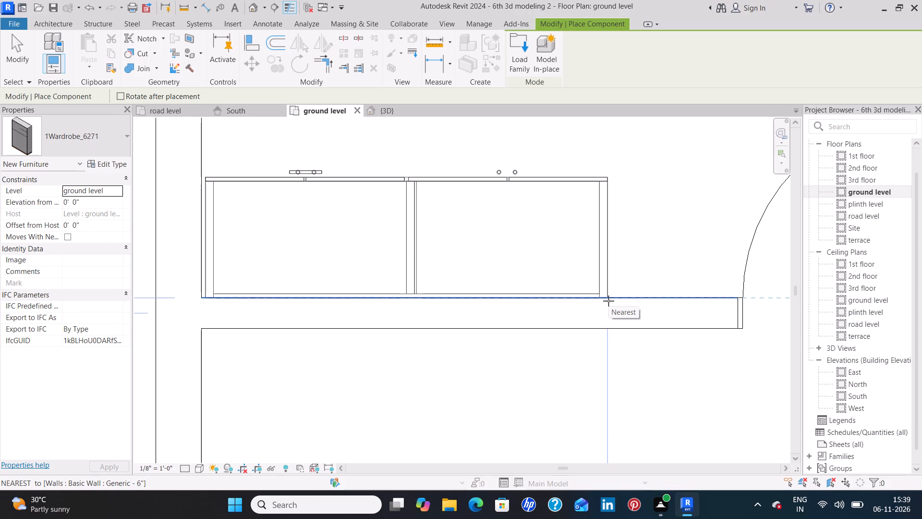
{"action": "left_click", "coordinate": [608, 301]}
Place a wardrobe facing north in the northeast bedroom, its back flush on the south wall close to the east wall.
{"action": "scroll", "coordinate": [636, 277], "scroll_direction": "down", "scroll_amount": 8}
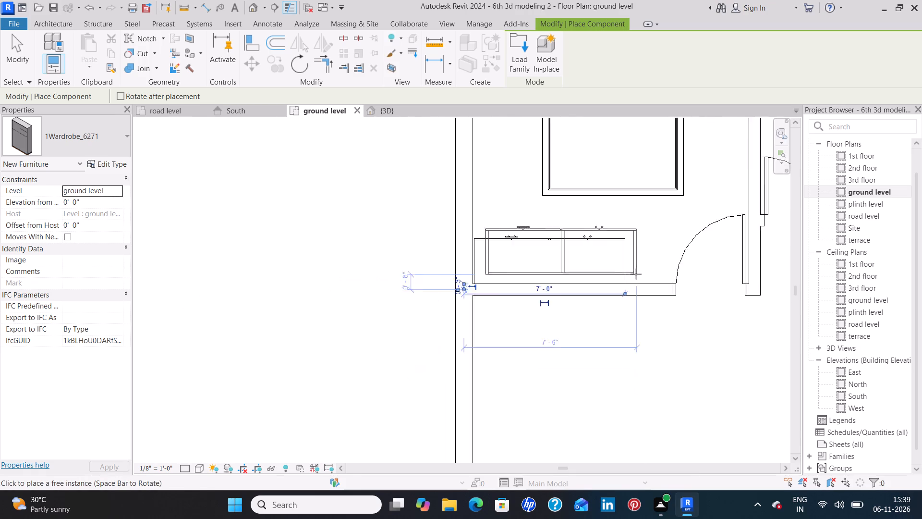
{"action": "scroll", "coordinate": [636, 274], "scroll_direction": "down", "scroll_amount": 2}
{"action": "scroll", "coordinate": [680, 272], "scroll_direction": "down", "scroll_amount": 5}
{"action": "middle_click_drag", "start_coordinate": [719, 288], "coordinate": [401, 325]}
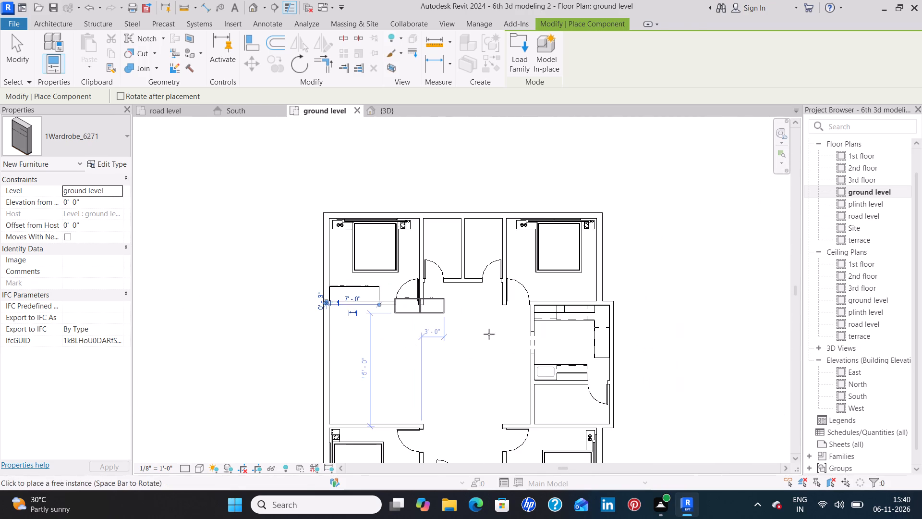
{"action": "scroll", "coordinate": [547, 314], "scroll_direction": "up", "scroll_amount": 10}
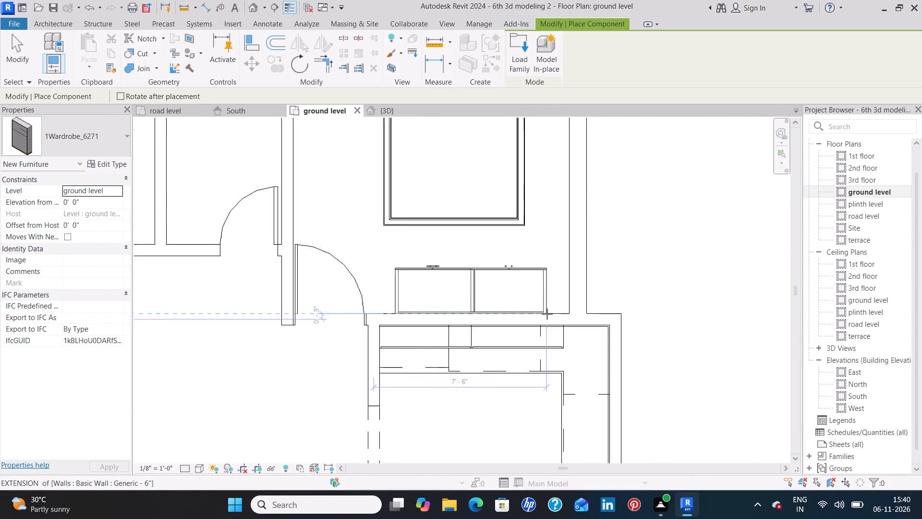
{"action": "scroll", "coordinate": [547, 314], "scroll_direction": "up", "scroll_amount": 1}
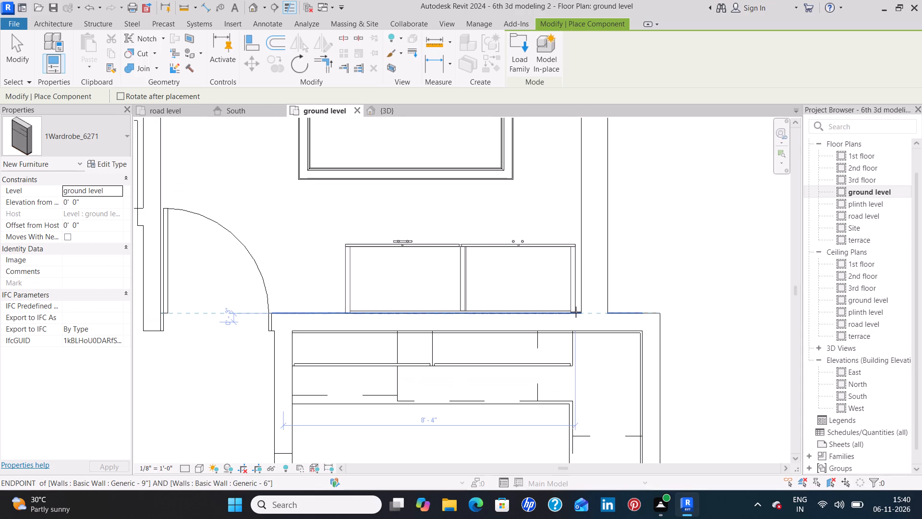
{"action": "scroll", "coordinate": [575, 312], "scroll_direction": "up", "scroll_amount": 4}
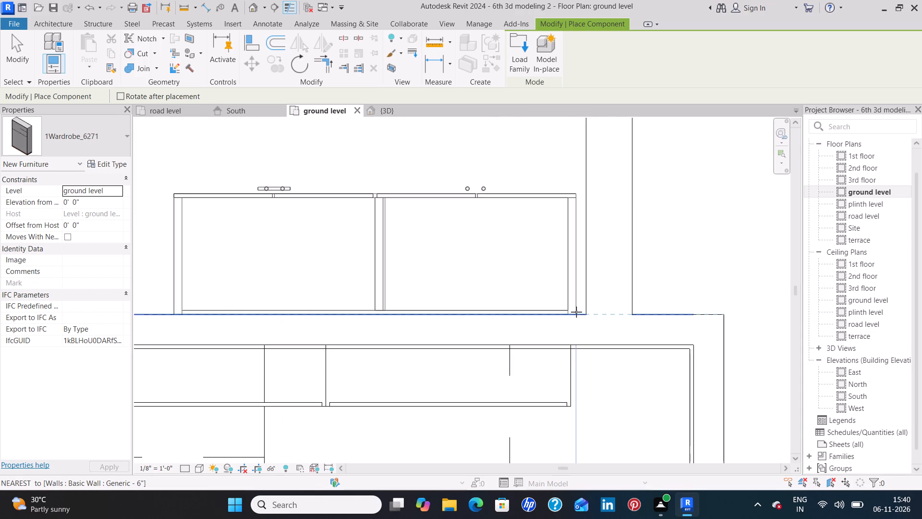
{"action": "left_click", "coordinate": [580, 312]}
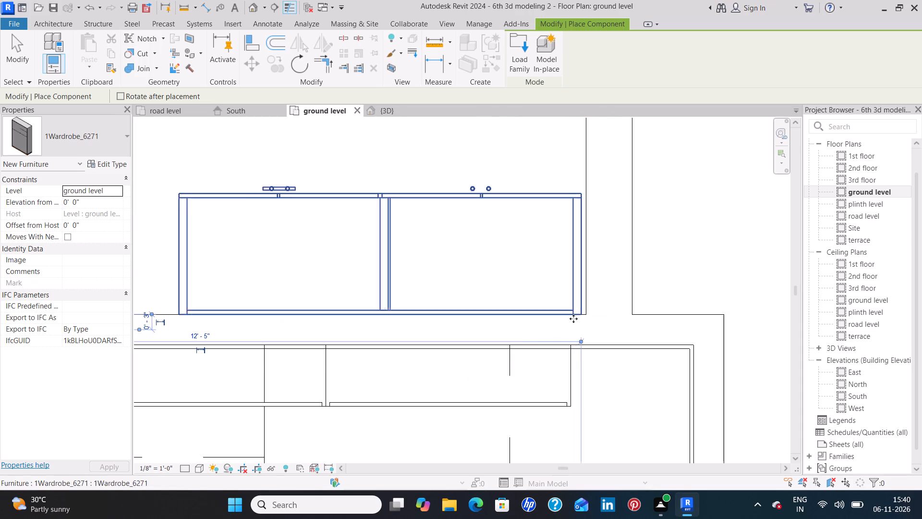
Place a wardrobe facing north in the southeast bedroom, its back flush on the south wall beside the west wall.
{"action": "scroll", "coordinate": [505, 346], "scroll_direction": "down", "scroll_amount": 16}
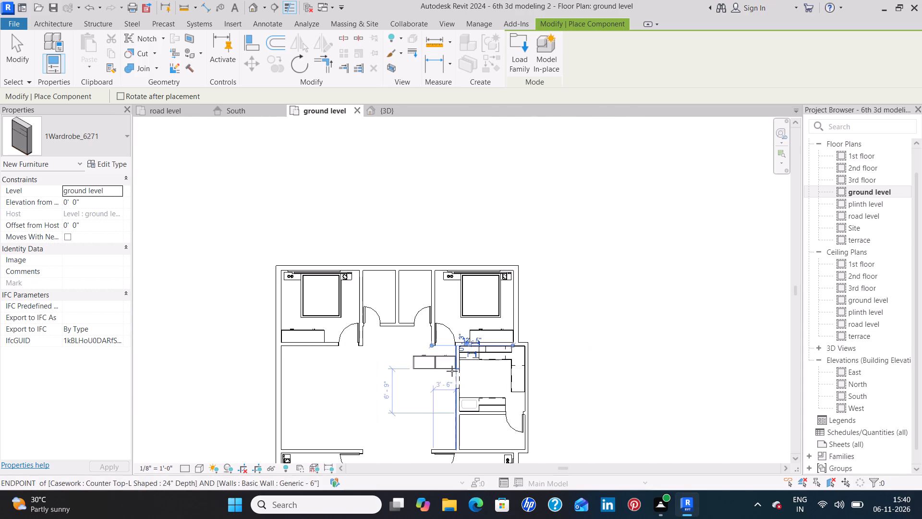
{"action": "middle_click_drag", "start_coordinate": [410, 390], "coordinate": [431, 222]}
{"action": "scroll", "coordinate": [507, 313], "scroll_direction": "up", "scroll_amount": 4}
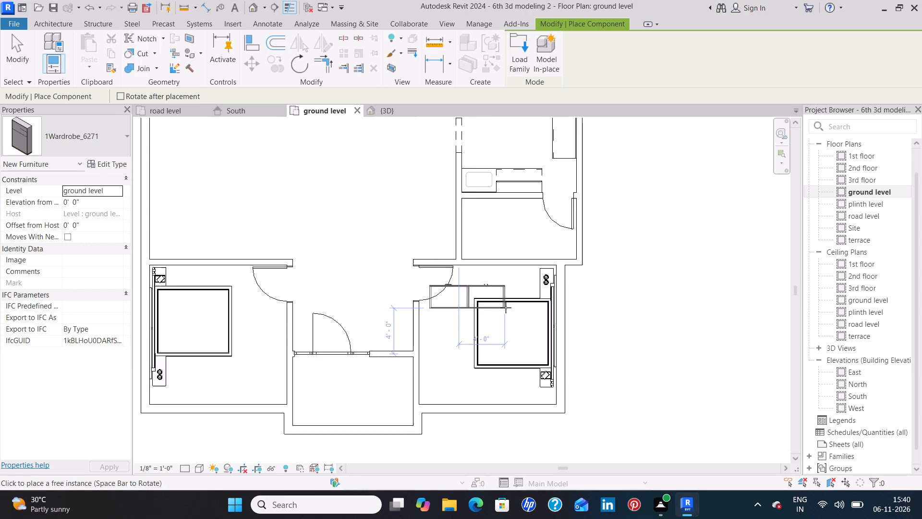
{"action": "scroll", "coordinate": [506, 308], "scroll_direction": "up", "scroll_amount": 4}
{"action": "scroll", "coordinate": [496, 319], "scroll_direction": "down", "scroll_amount": 5}
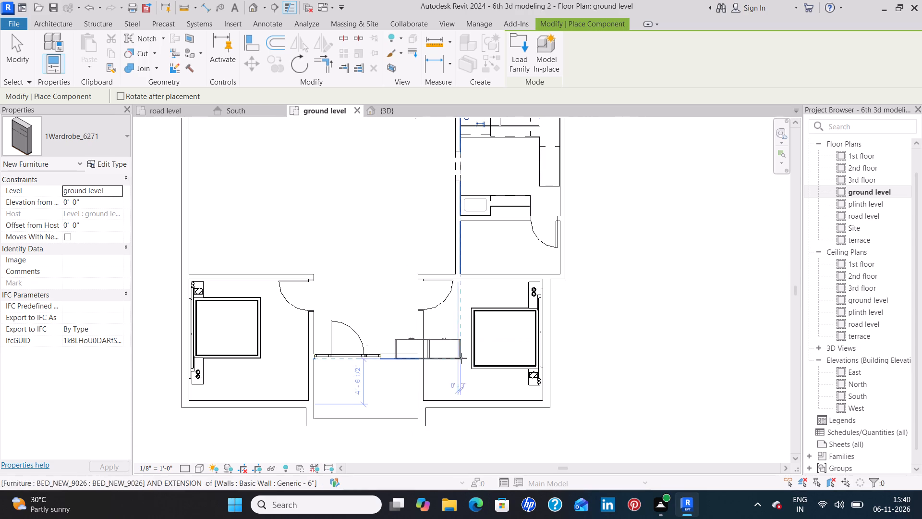
{"action": "middle_click_drag", "start_coordinate": [458, 360], "coordinate": [462, 311]}
{"action": "scroll", "coordinate": [497, 338], "scroll_direction": "up", "scroll_amount": 2}
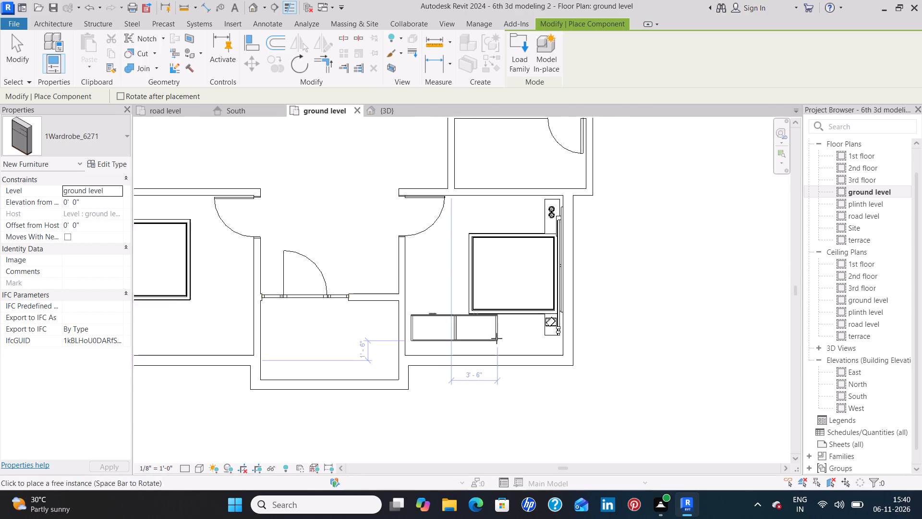
{"action": "scroll", "coordinate": [497, 338], "scroll_direction": "up", "scroll_amount": 7}
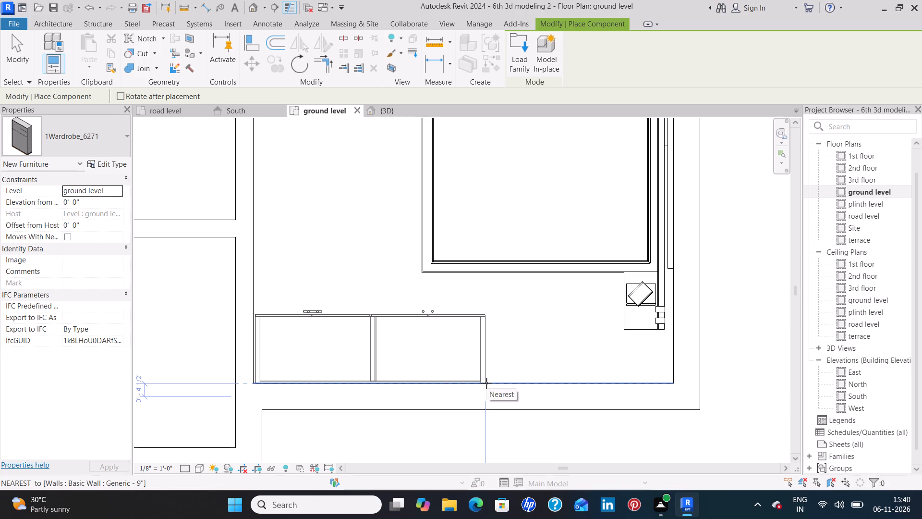
{"action": "left_click", "coordinate": [486, 383]}
Place a wardrobe facing north in the southwest bedroom, its back flush on the south wall close to the east wall.
{"action": "scroll", "coordinate": [453, 371], "scroll_direction": "down", "scroll_amount": 11}
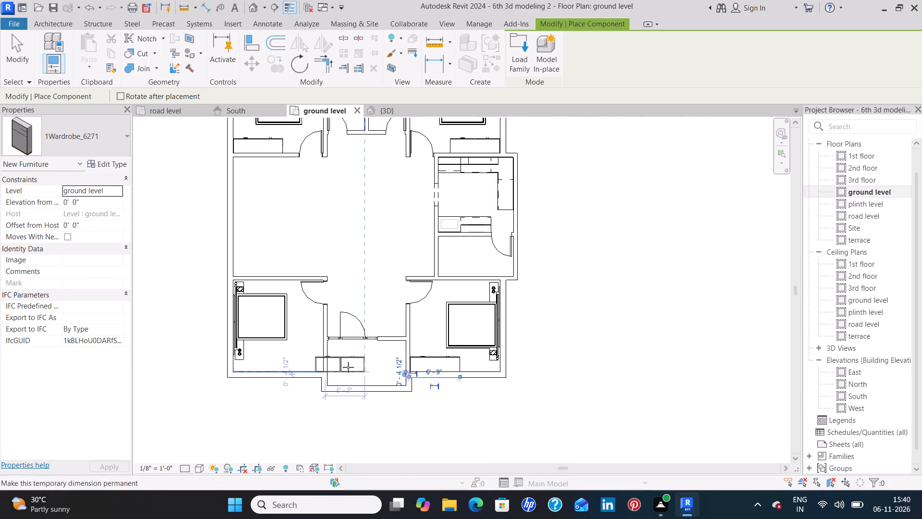
{"action": "scroll", "coordinate": [316, 368], "scroll_direction": "up", "scroll_amount": 12}
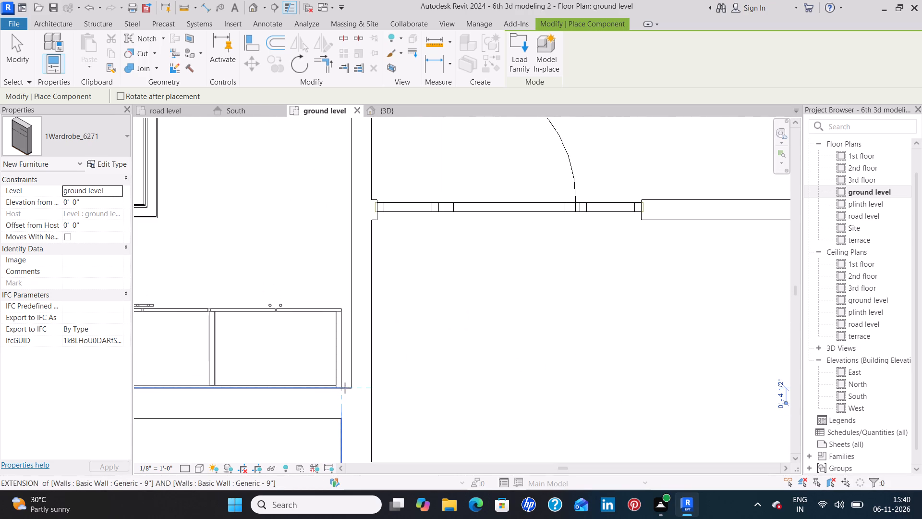
{"action": "scroll", "coordinate": [344, 388], "scroll_direction": "up", "scroll_amount": 4}
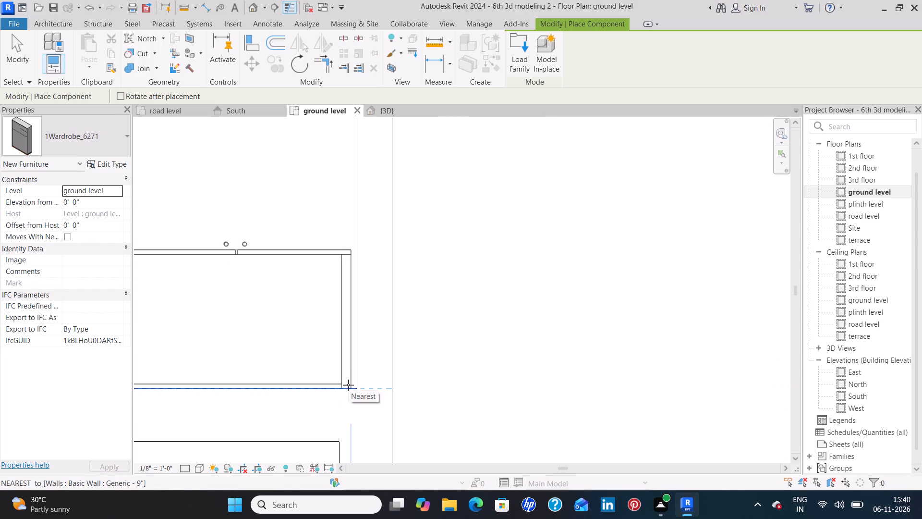
{"action": "left_click", "coordinate": [348, 385]}
{"action": "scroll", "coordinate": [546, 337], "scroll_direction": "down", "scroll_amount": 8}
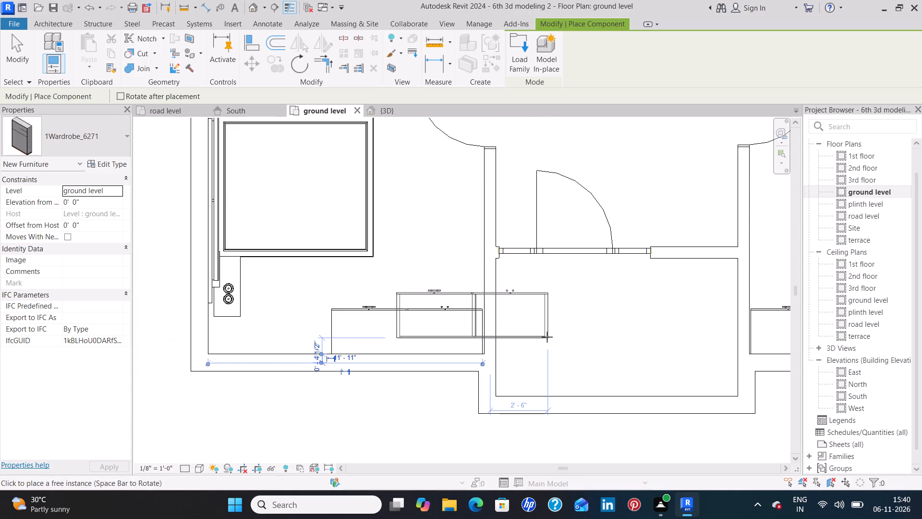
Finish placing wardrobes and browse the chairs family folder for furniture to load.
{"action": "key", "text": "Escape"}
{"action": "key", "text": "Escape"}
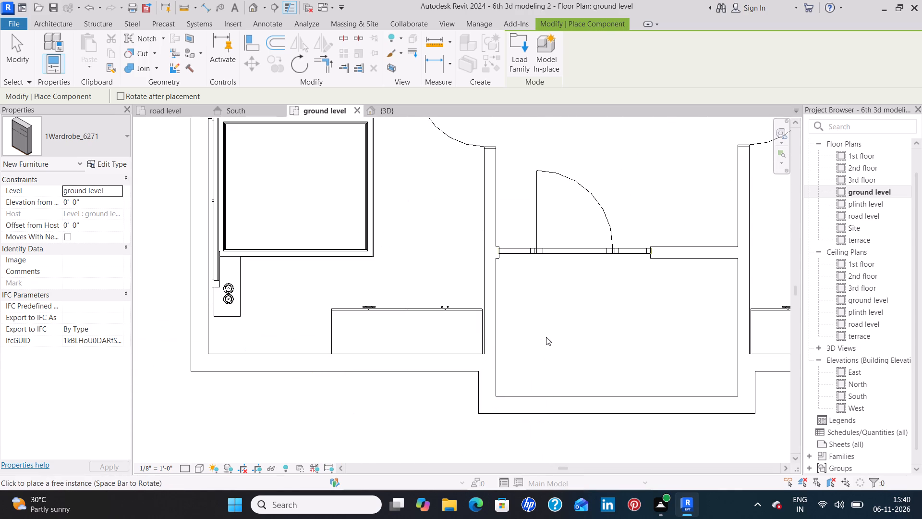
{"action": "scroll", "coordinate": [562, 323], "scroll_direction": "down", "scroll_amount": 8}
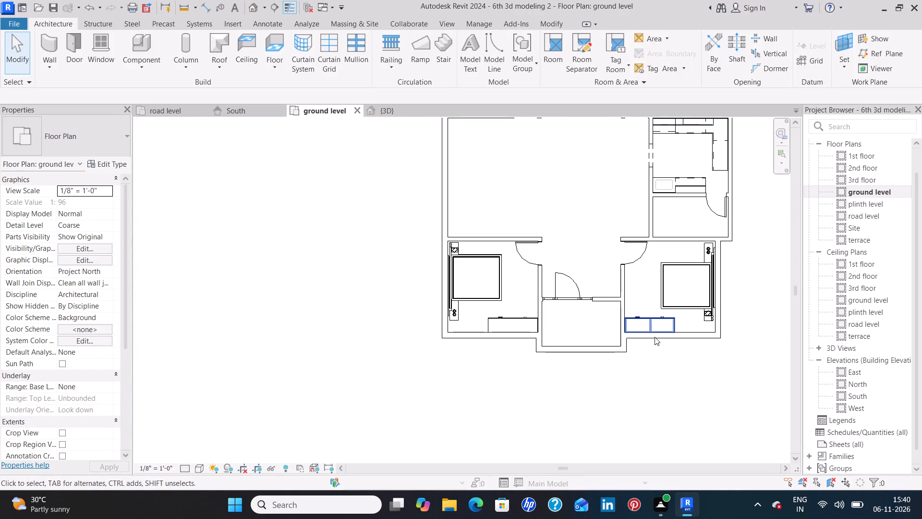
{"action": "scroll", "coordinate": [607, 243], "scroll_direction": "down", "scroll_amount": 4}
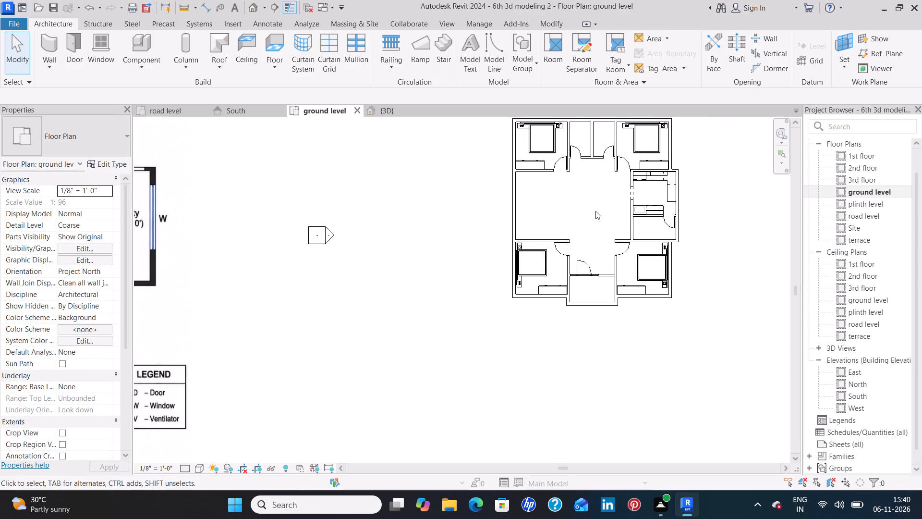
{"action": "middle_click_drag", "start_coordinate": [595, 211], "coordinate": [531, 286]}
{"action": "scroll", "coordinate": [533, 287], "scroll_direction": "down", "scroll_amount": 2}
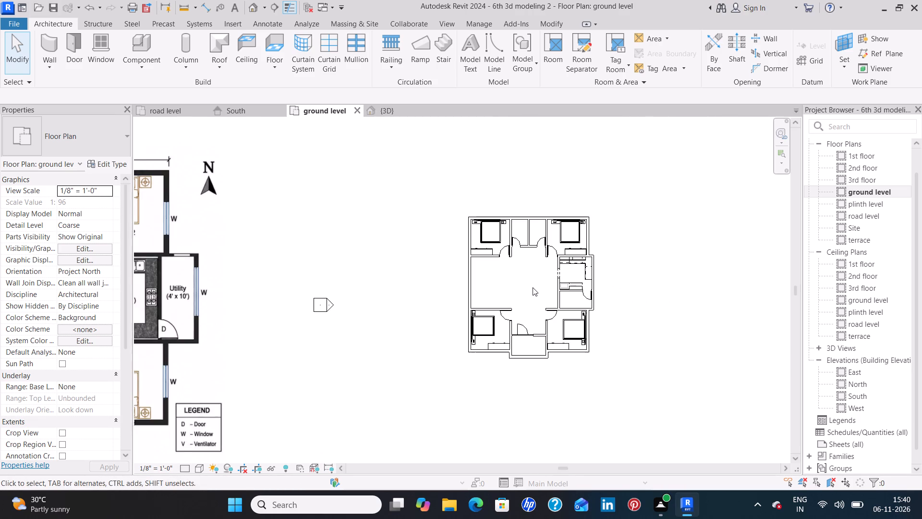
{"action": "scroll", "coordinate": [533, 287], "scroll_direction": "up", "scroll_amount": 2}
{"action": "middle_click_drag", "start_coordinate": [533, 287], "coordinate": [513, 301]}
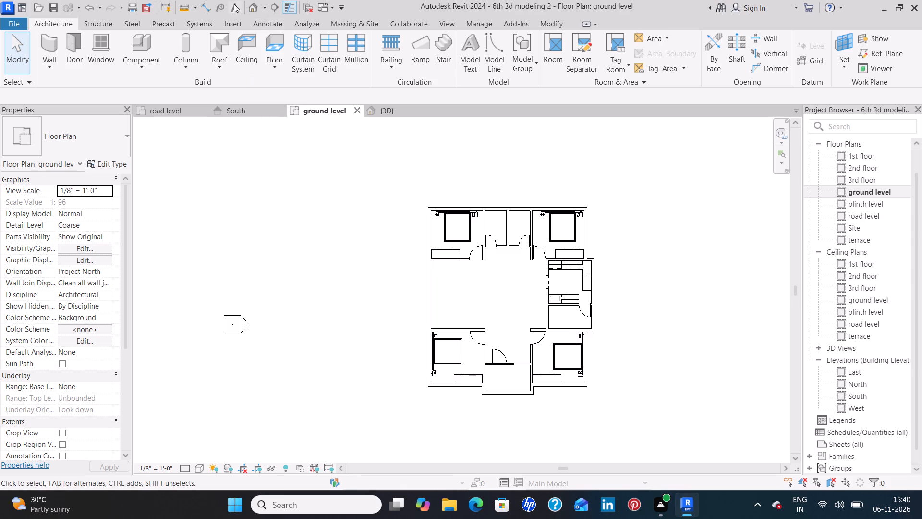
{"action": "left_click", "coordinate": [150, 43]}
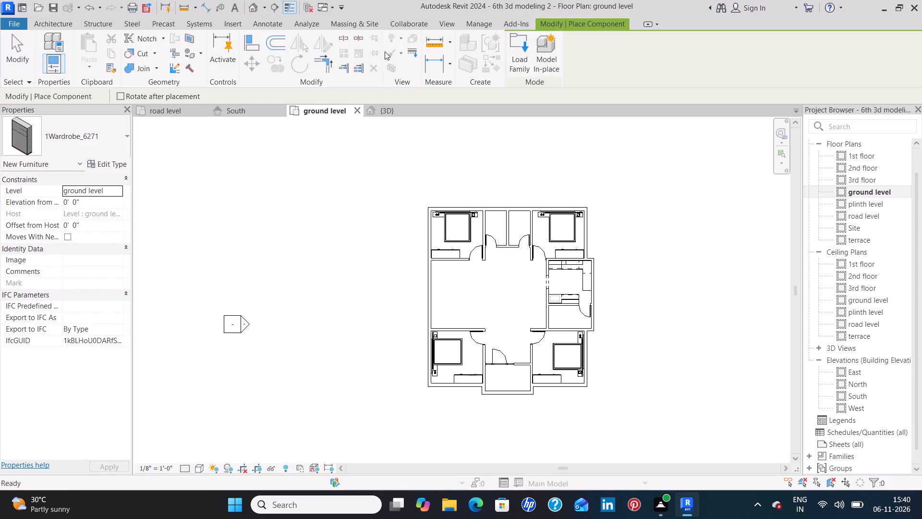
{"action": "left_click", "coordinate": [512, 64]}
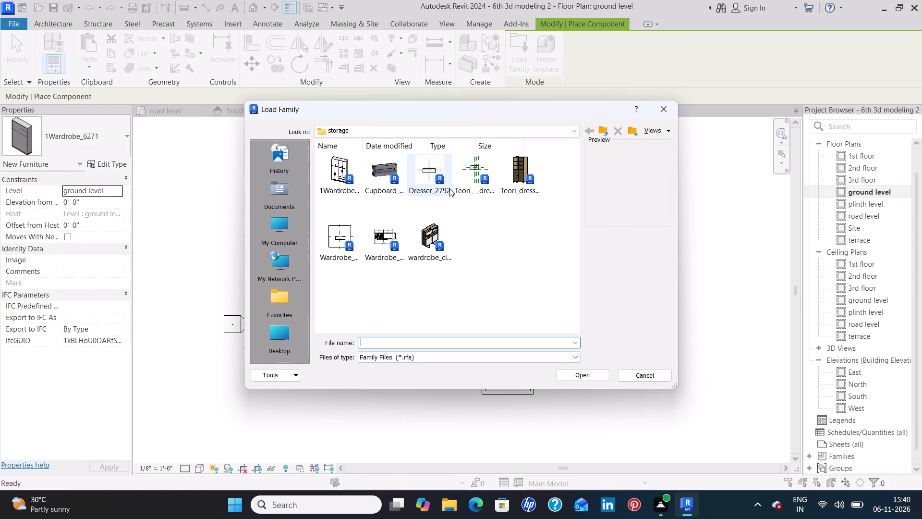
{"action": "left_click", "coordinate": [601, 130]}
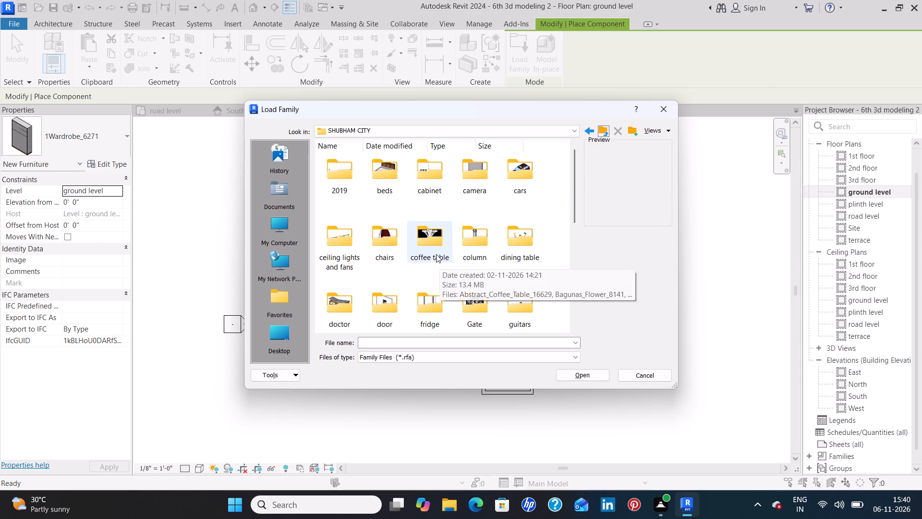
{"action": "double_click", "coordinate": [388, 242]}
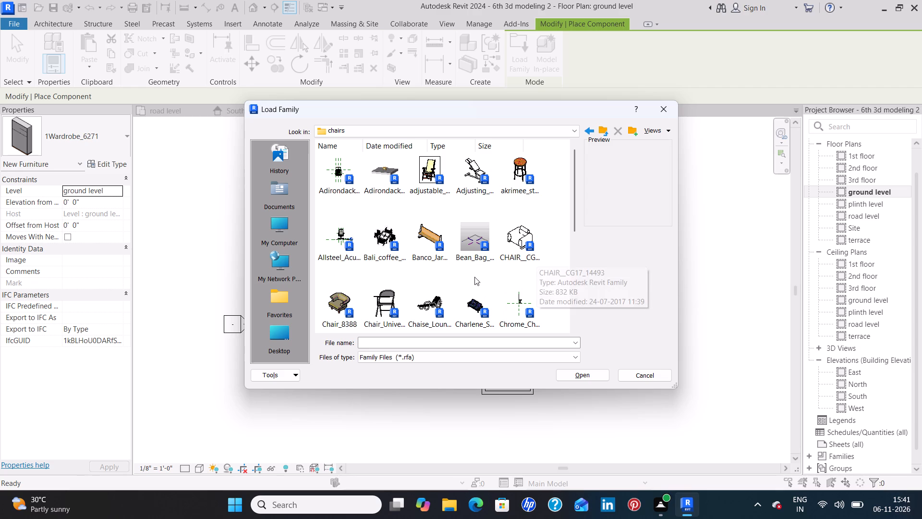
{"action": "scroll", "coordinate": [471, 276], "scroll_direction": "down", "scroll_amount": 2}
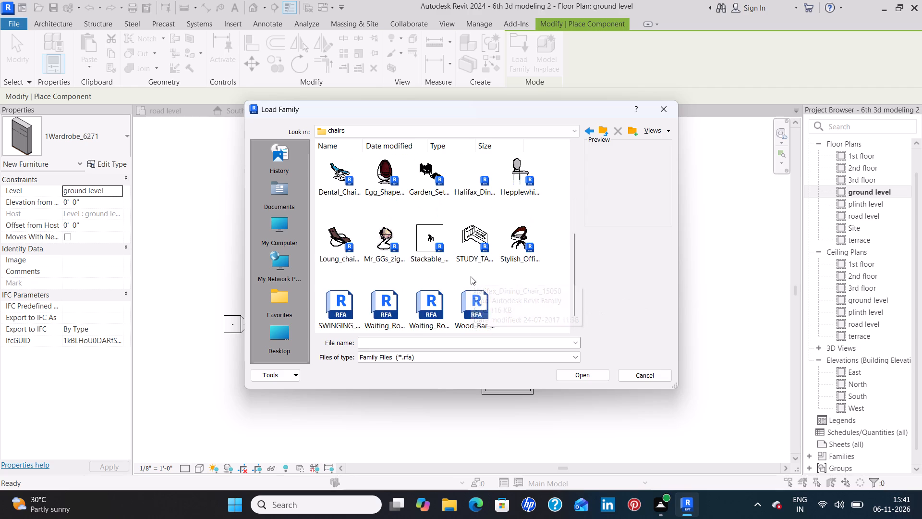
{"action": "scroll", "coordinate": [471, 276], "scroll_direction": "down", "scroll_amount": 3}
{"action": "scroll", "coordinate": [476, 271], "scroll_direction": "up", "scroll_amount": 2}
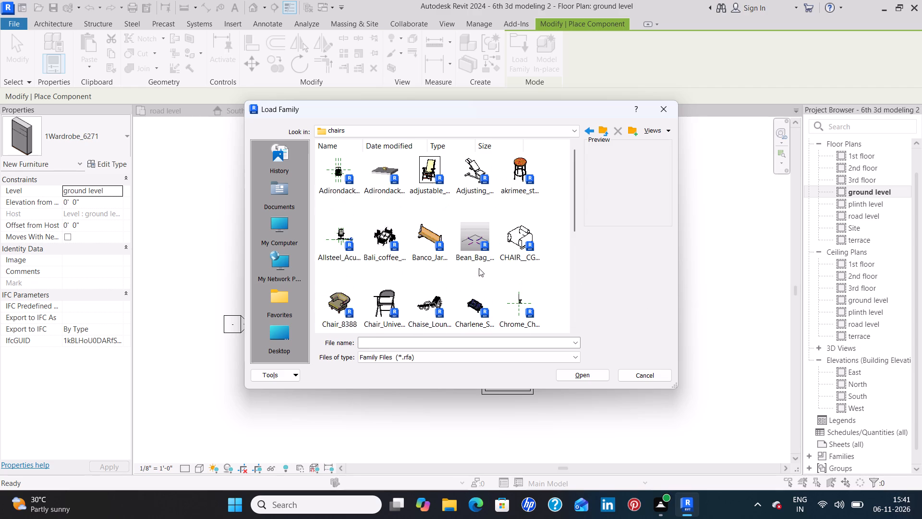
{"action": "scroll", "coordinate": [479, 268], "scroll_direction": "up", "scroll_amount": 2}
Load the Stylish_Retro_Coffee_Table_16720 family from the coffee table folder.
{"action": "left_click", "coordinate": [601, 133]}
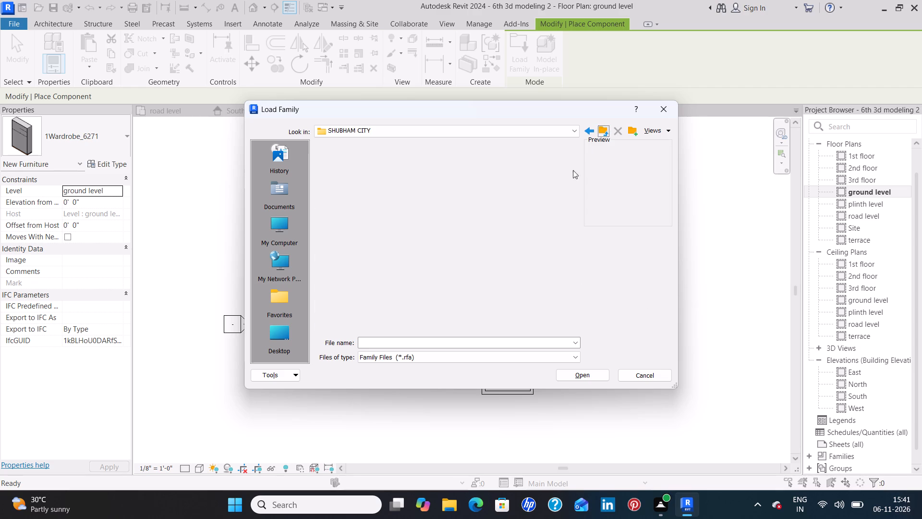
{"action": "double_click", "coordinate": [435, 245]}
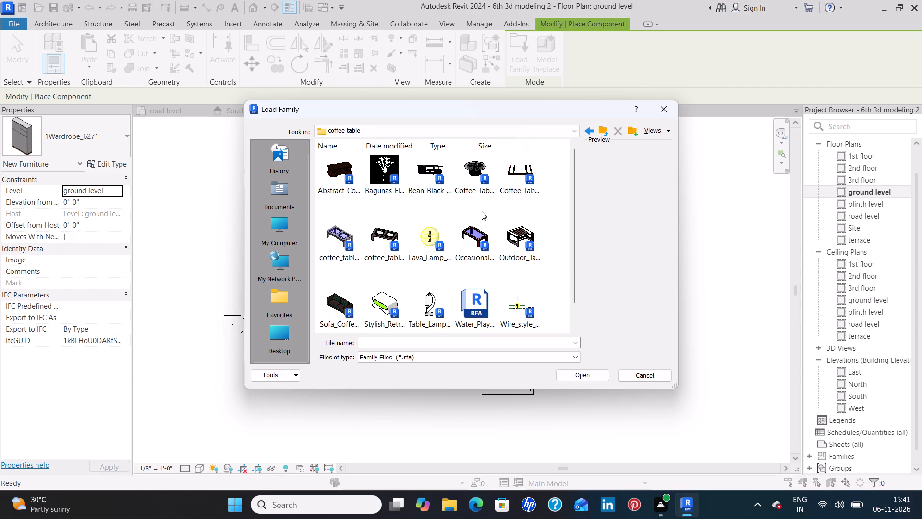
{"action": "scroll", "coordinate": [493, 227], "scroll_direction": "down", "scroll_amount": 3}
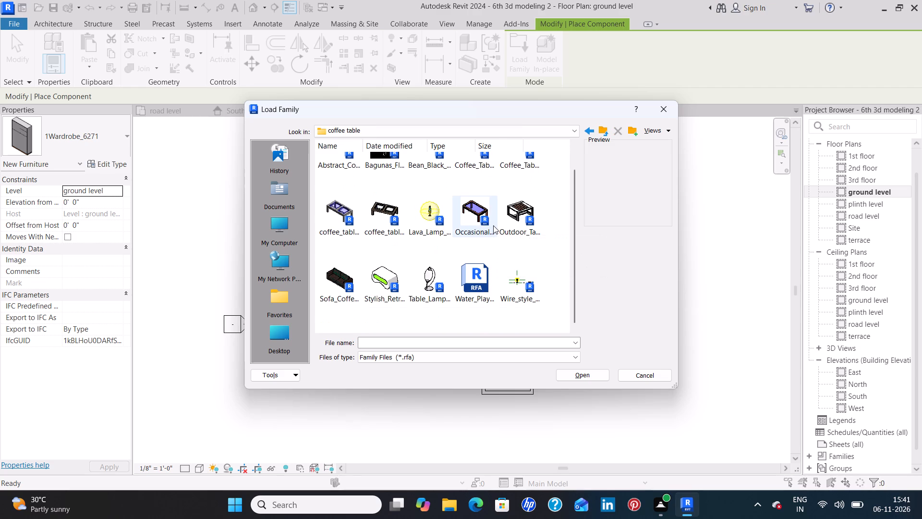
{"action": "scroll", "coordinate": [493, 225], "scroll_direction": "up", "scroll_amount": 1}
{"action": "scroll", "coordinate": [493, 225], "scroll_direction": "down", "scroll_amount": 1}
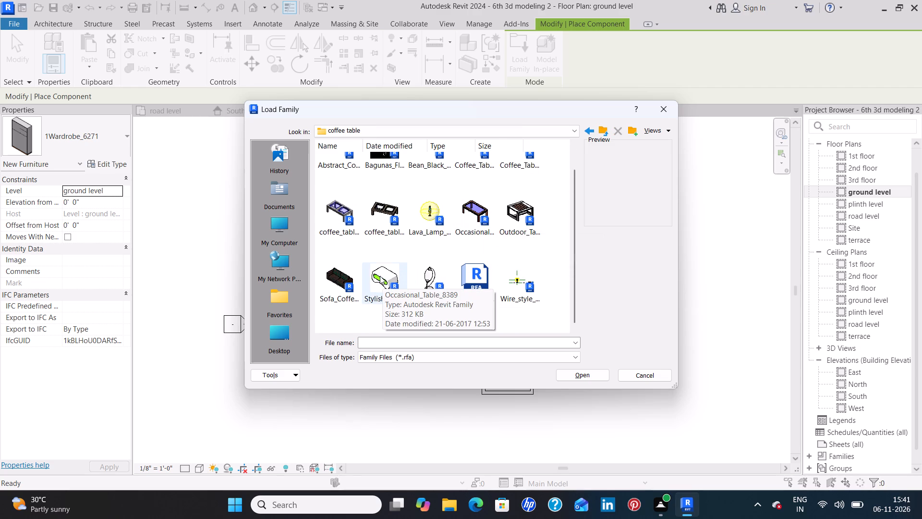
{"action": "left_click", "coordinate": [380, 276]}
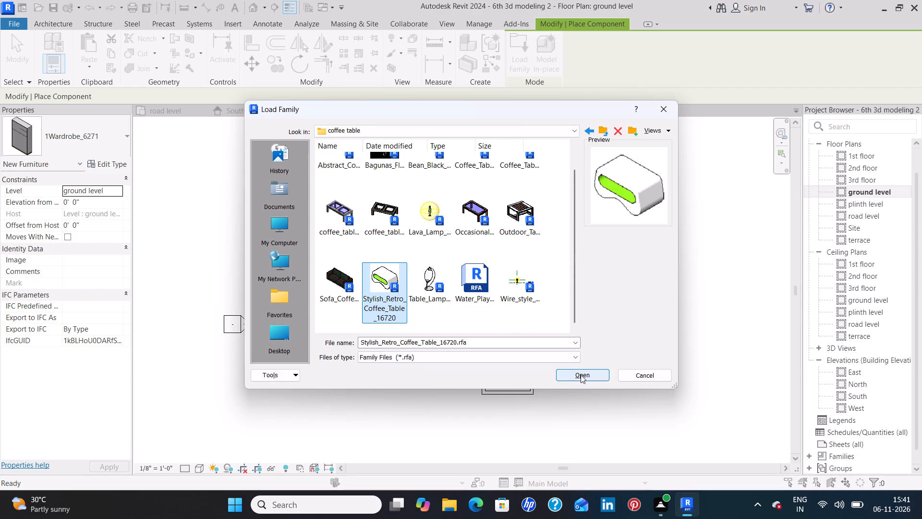
{"action": "left_click", "coordinate": [581, 375]}
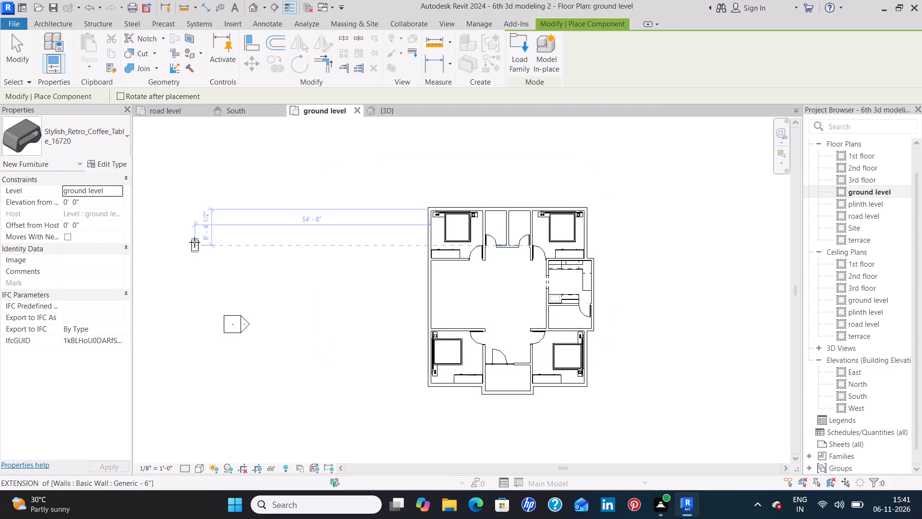
Place the retro coffee table in the western part of the central hall, long side north-south, about 8'-6" south of the north wall.
{"action": "left_click", "coordinate": [102, 149]}
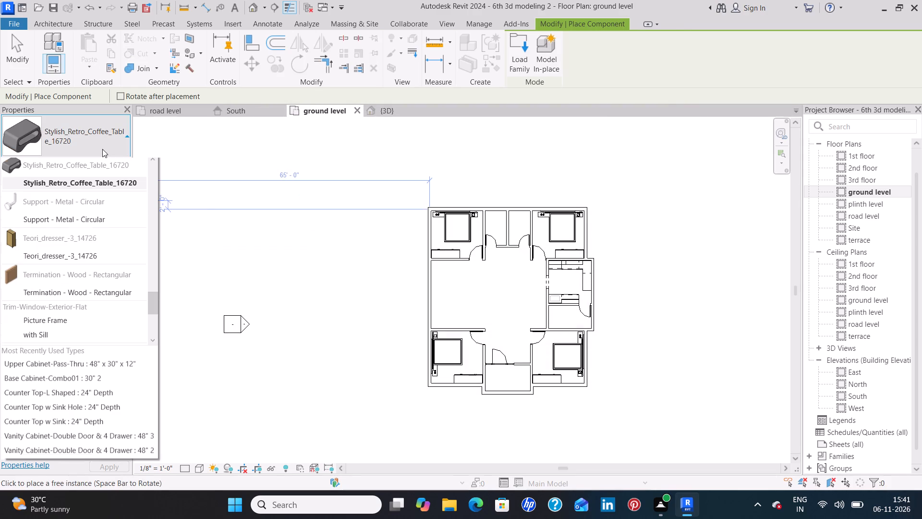
{"action": "left_click", "coordinate": [110, 143]}
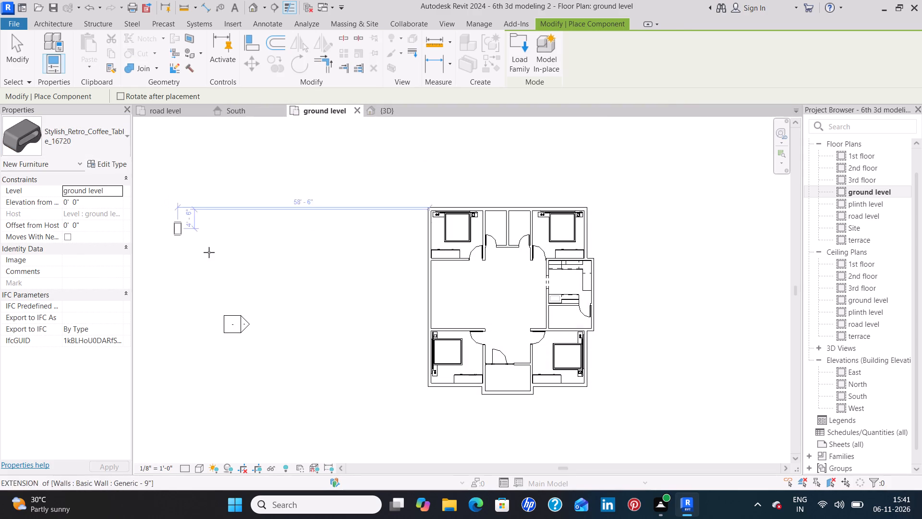
{"action": "scroll", "coordinate": [460, 300], "scroll_direction": "up", "scroll_amount": 6}
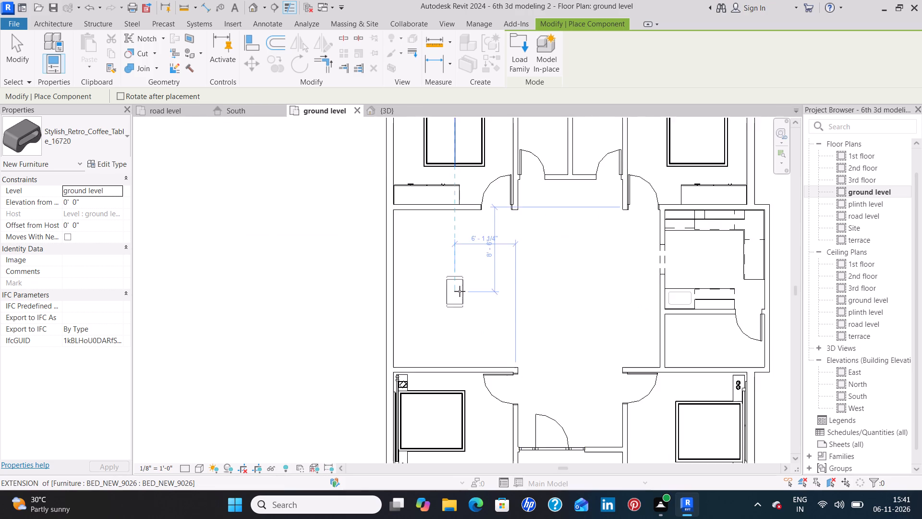
{"action": "scroll", "coordinate": [460, 291], "scroll_direction": "up", "scroll_amount": 5}
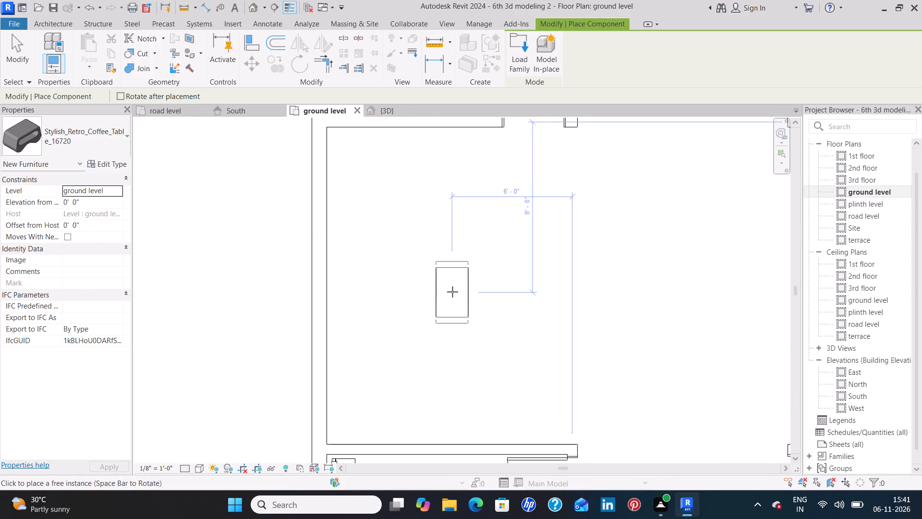
{"action": "left_click", "coordinate": [453, 292]}
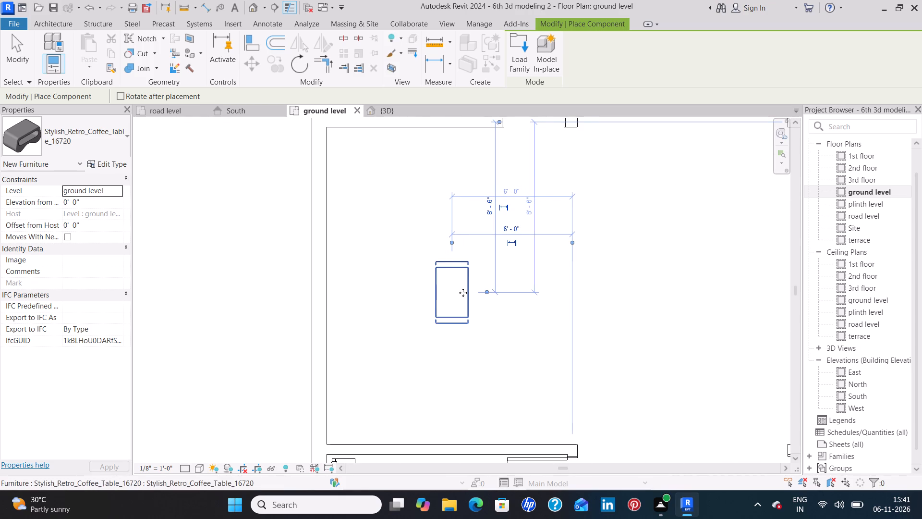
{"action": "key", "text": "Escape"}
{"action": "key", "text": "Escape"}
Compare the families in the dining table folder and load Dining_Table_amp_Chair_11036.
{"action": "scroll", "coordinate": [524, 307], "scroll_direction": "down", "scroll_amount": 3}
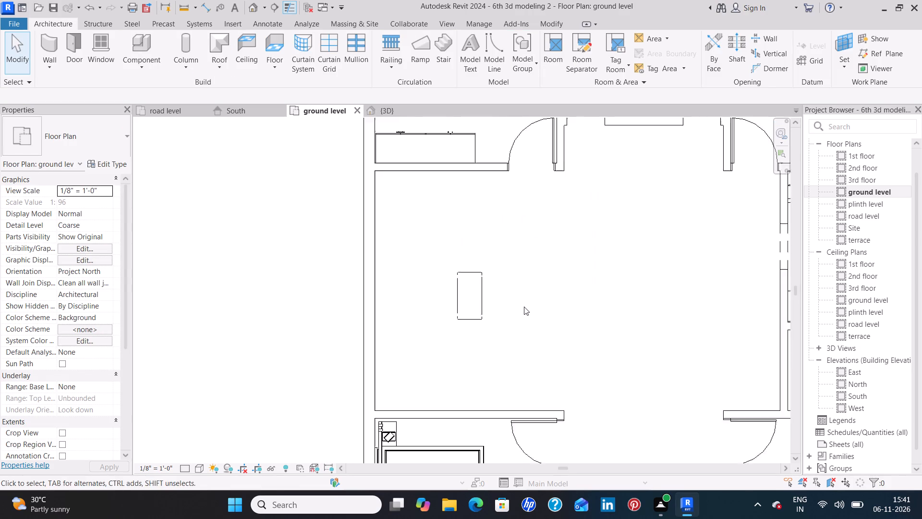
{"action": "scroll", "coordinate": [524, 307], "scroll_direction": "down", "scroll_amount": 5}
{"action": "middle_click_drag", "start_coordinate": [559, 295], "coordinate": [494, 298]}
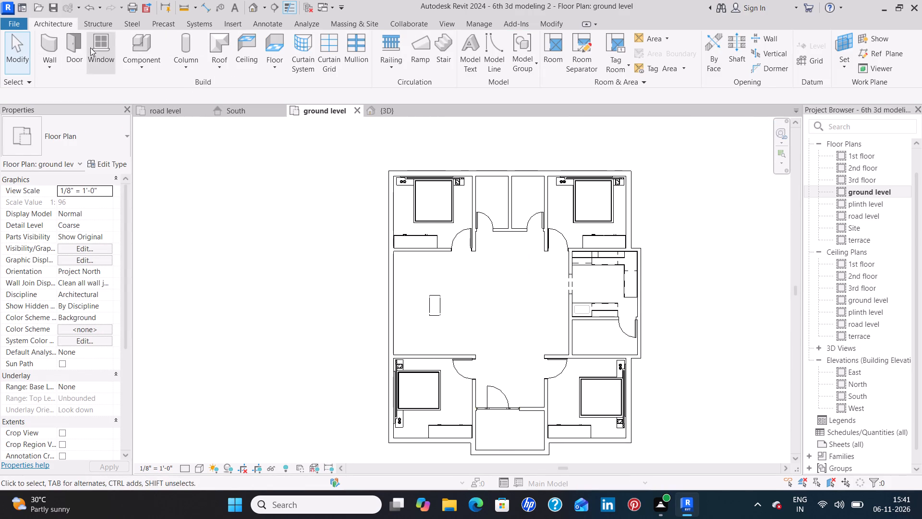
{"action": "left_click", "coordinate": [136, 44]}
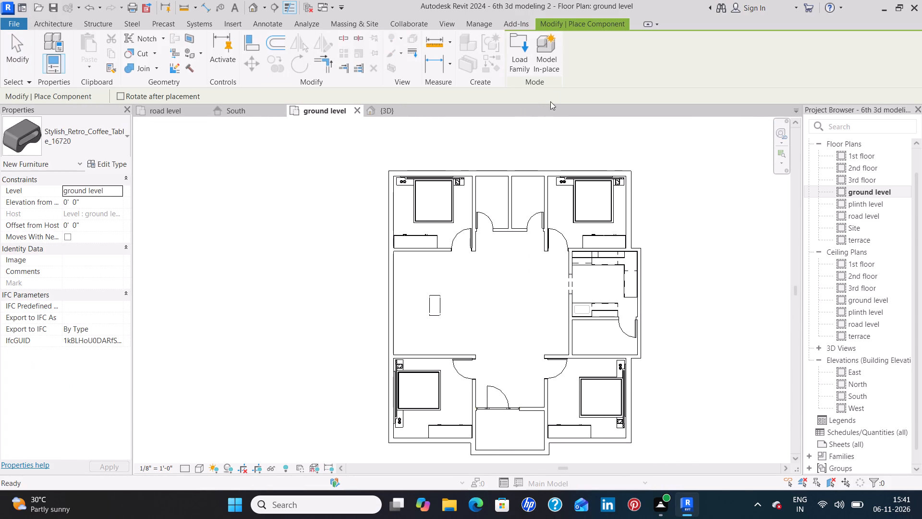
{"action": "left_click", "coordinate": [518, 63]}
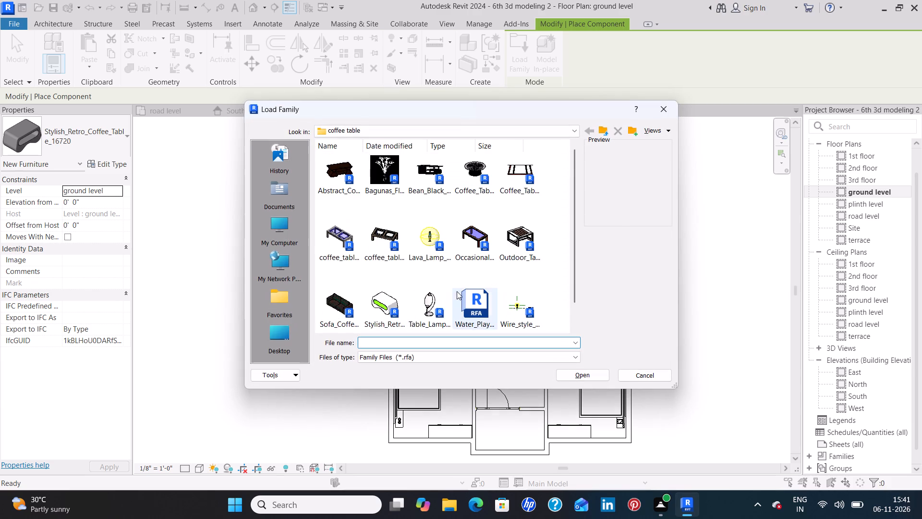
{"action": "scroll", "coordinate": [461, 290], "scroll_direction": "down", "scroll_amount": 4}
{"action": "left_click", "coordinate": [607, 127]}
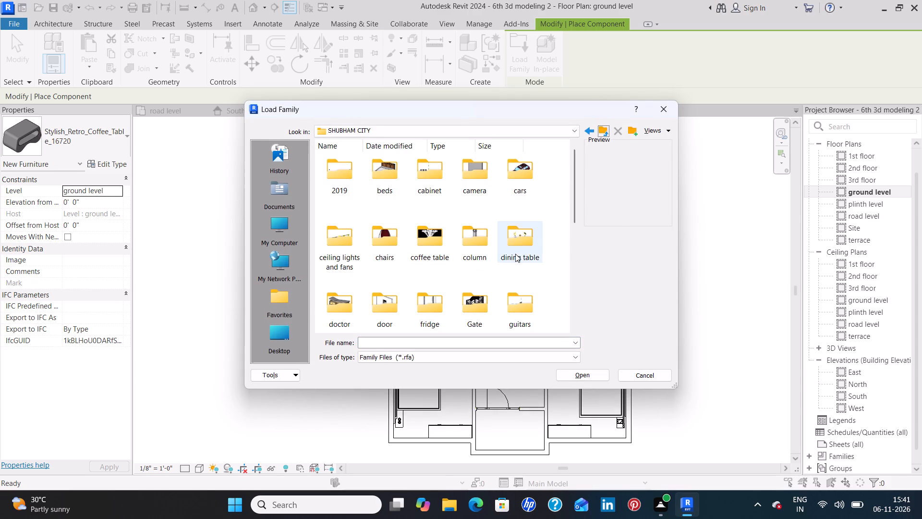
{"action": "double_click", "coordinate": [522, 242]}
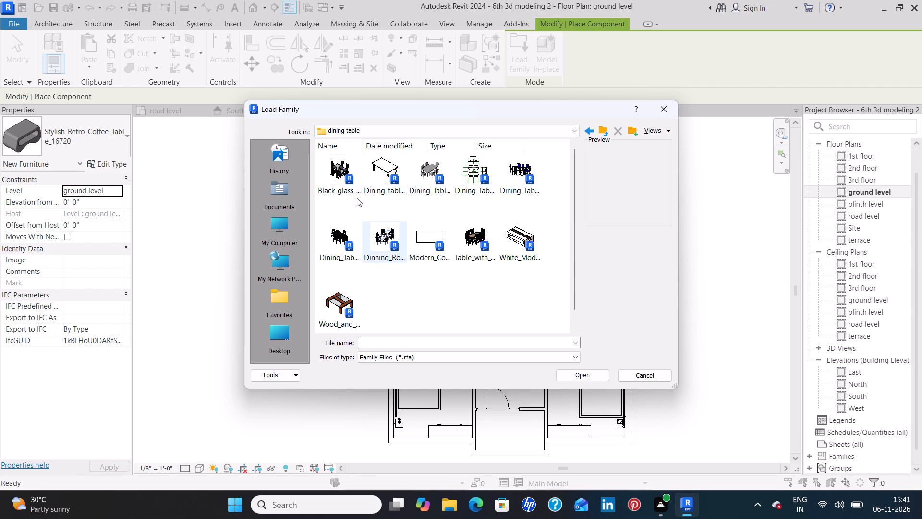
{"action": "left_click", "coordinate": [337, 173]}
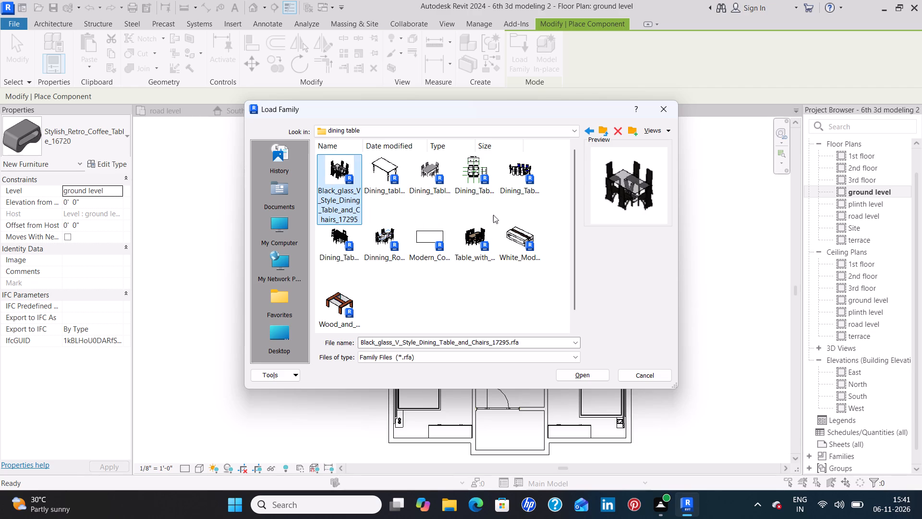
{"action": "left_click", "coordinate": [514, 172]}
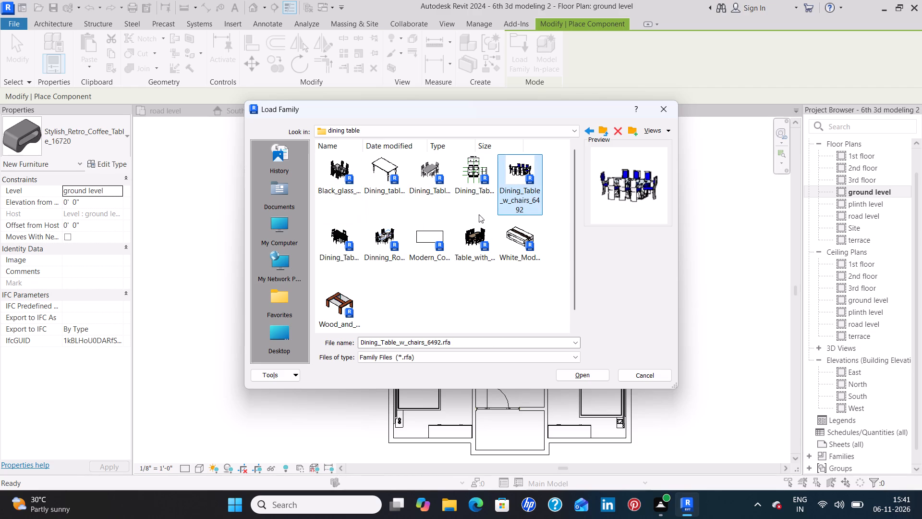
{"action": "left_click", "coordinate": [424, 172]}
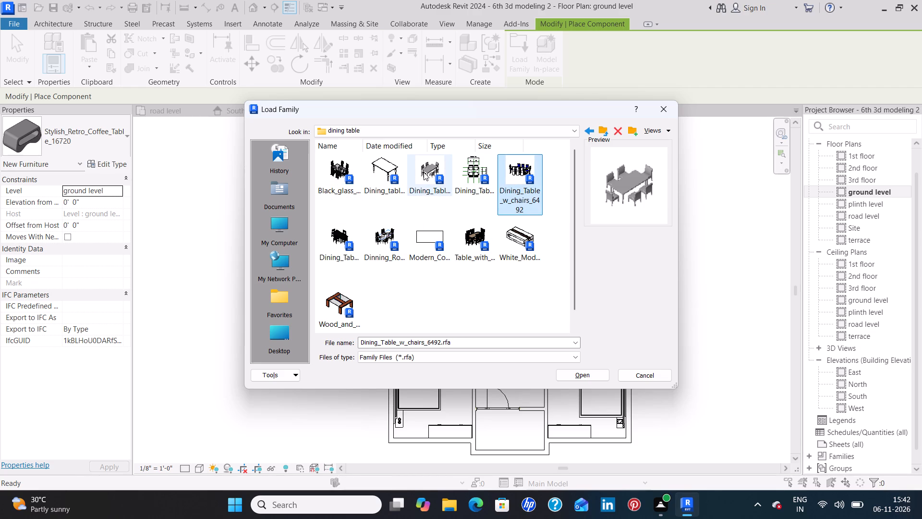
{"action": "left_click", "coordinate": [332, 238]}
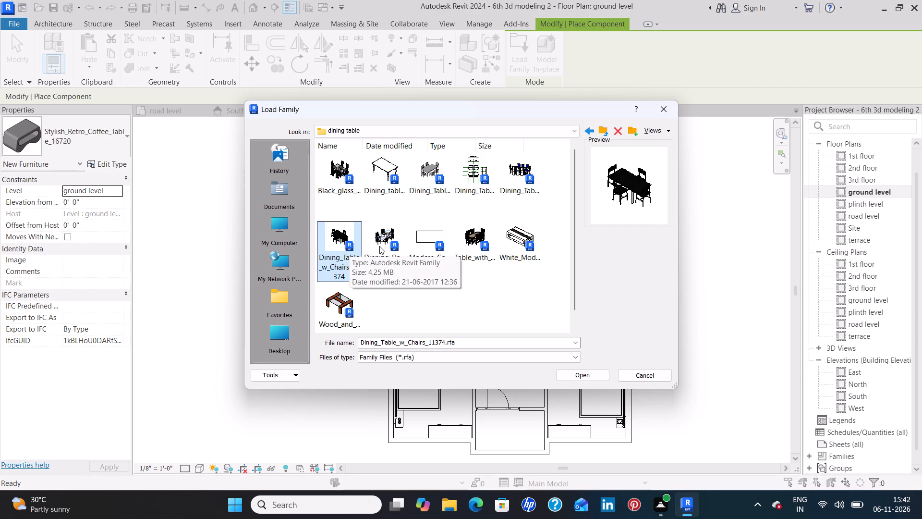
{"action": "left_click", "coordinate": [383, 241]}
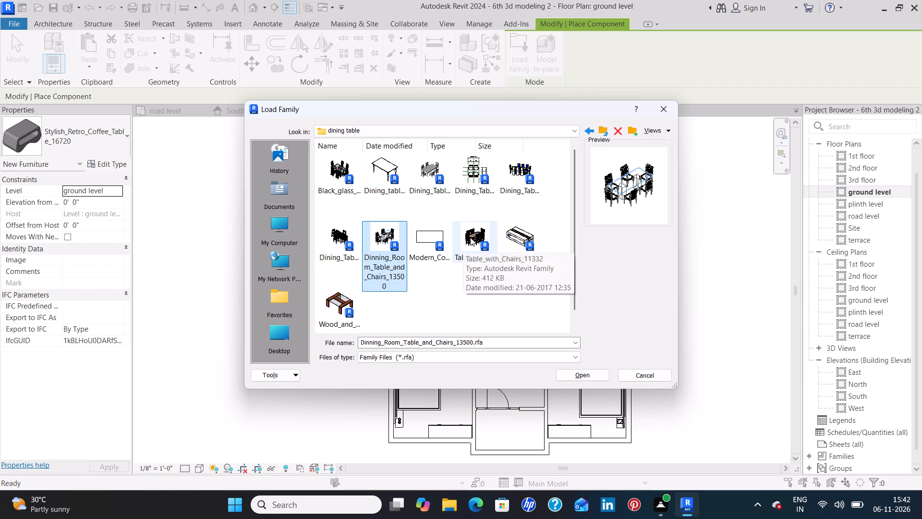
{"action": "left_click", "coordinate": [471, 237]}
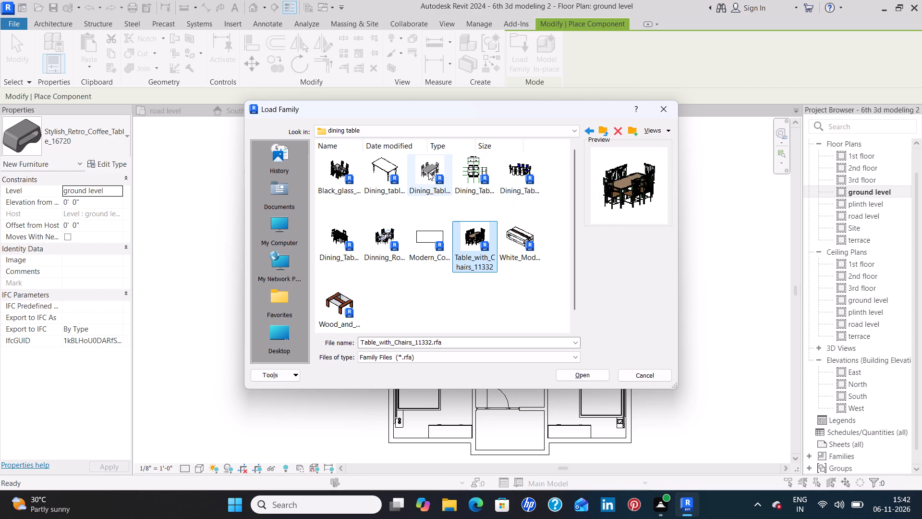
{"action": "left_click", "coordinate": [428, 172]}
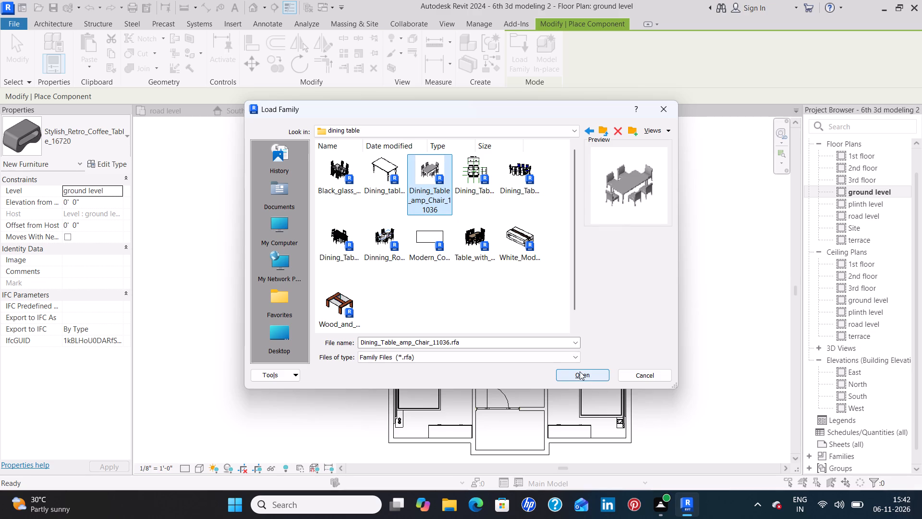
{"action": "left_click", "coordinate": [580, 371]}
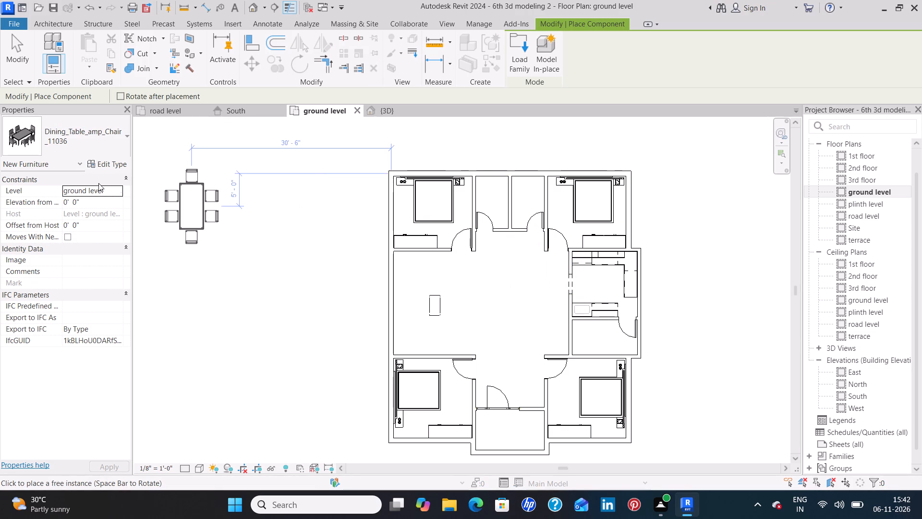
Examine the loaded dining table family's available types and type parameters, leaving them as they are, and end the placement.
{"action": "left_click", "coordinate": [98, 147]}
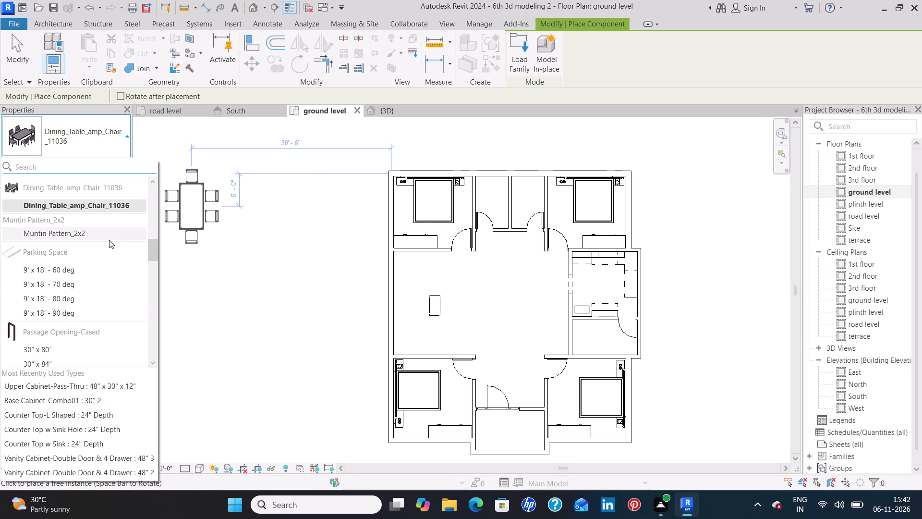
{"action": "scroll", "coordinate": [104, 219], "scroll_direction": "up", "scroll_amount": 1}
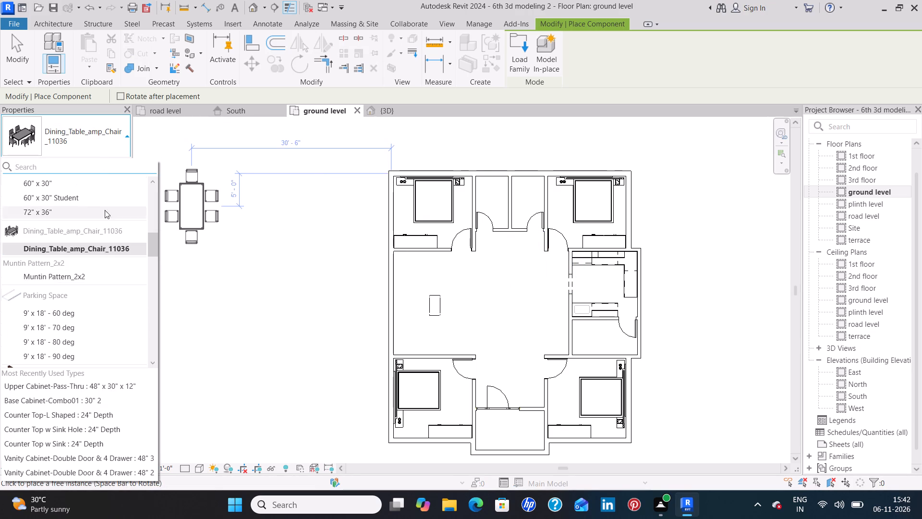
{"action": "left_click", "coordinate": [117, 128]}
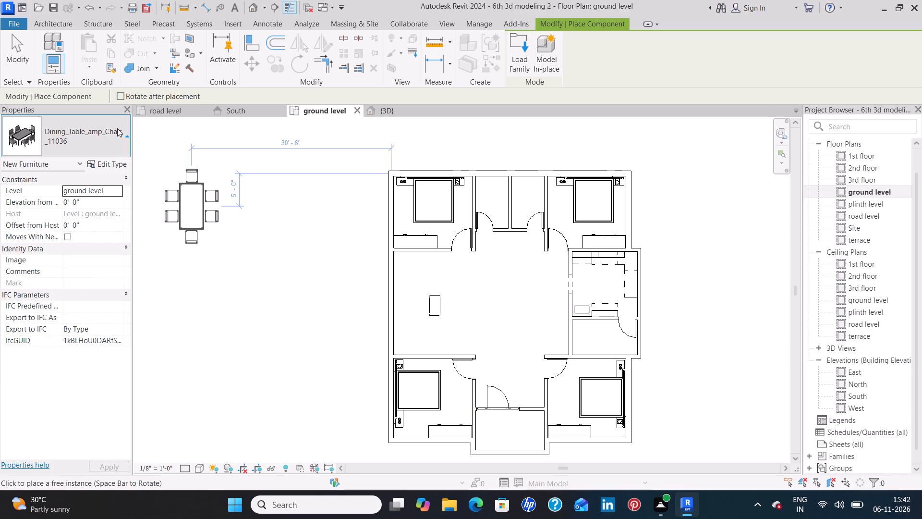
{"action": "left_click", "coordinate": [114, 162]}
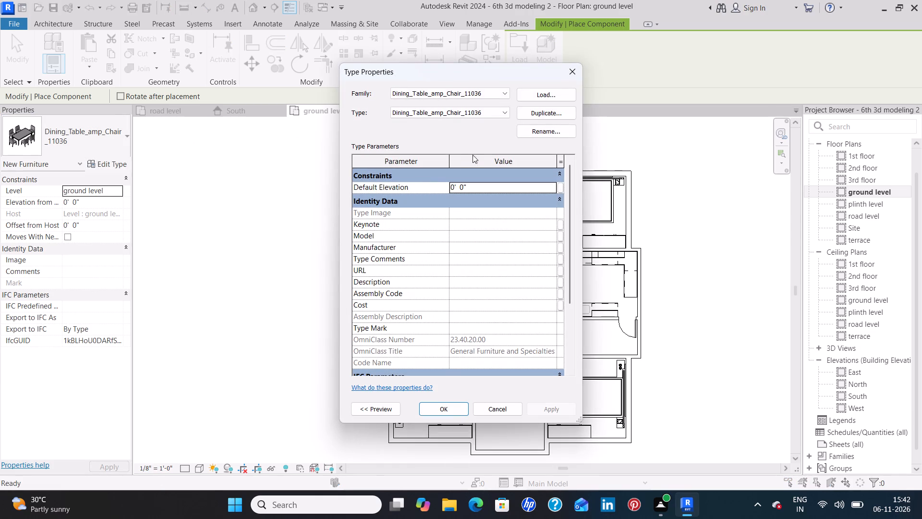
{"action": "scroll", "coordinate": [423, 298], "scroll_direction": "down", "scroll_amount": 2}
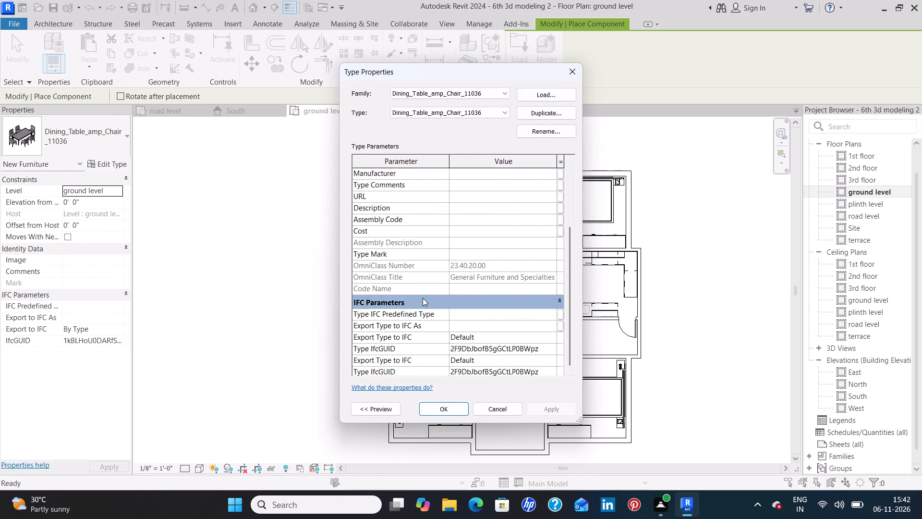
{"action": "scroll", "coordinate": [423, 298], "scroll_direction": "down", "scroll_amount": 2}
{"action": "scroll", "coordinate": [423, 298], "scroll_direction": "up", "scroll_amount": 4}
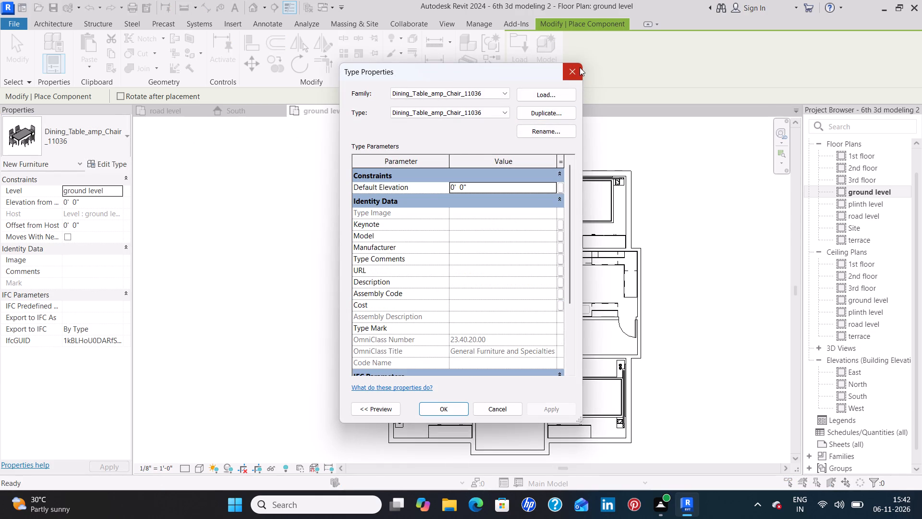
{"action": "left_click", "coordinate": [577, 68]}
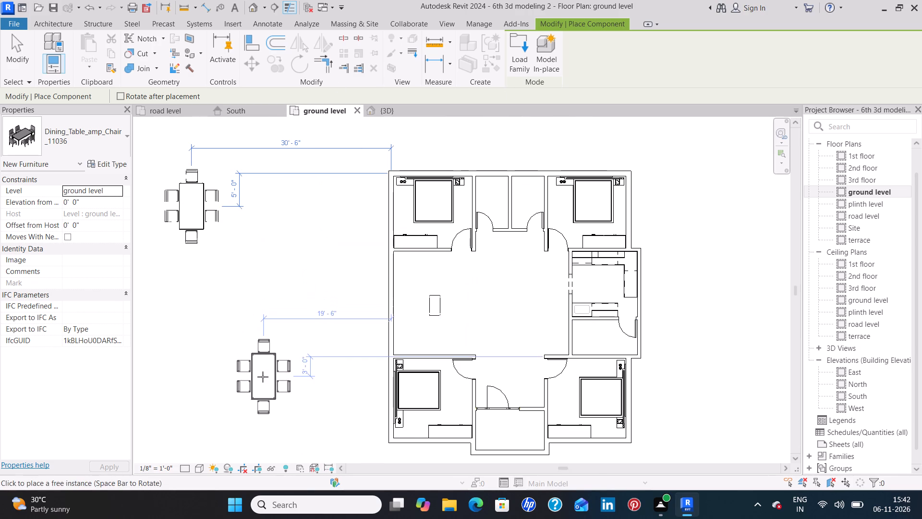
{"action": "key", "text": "Escape"}
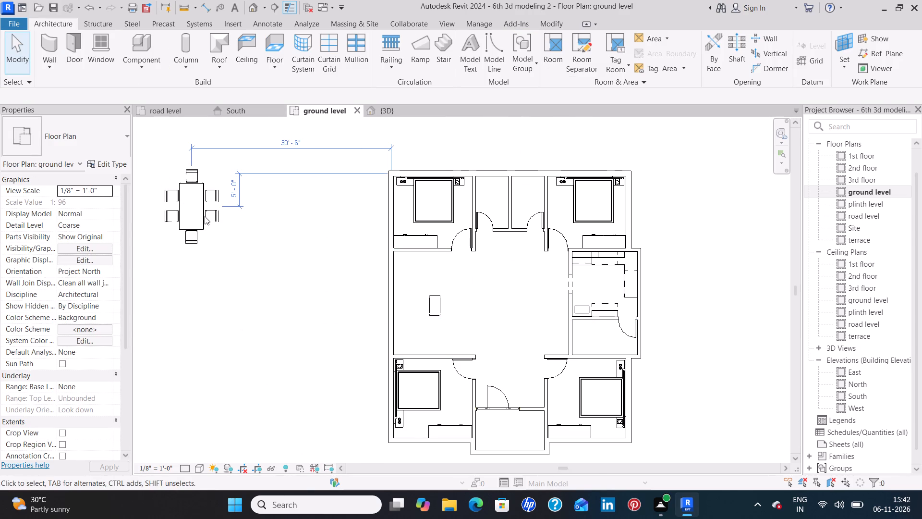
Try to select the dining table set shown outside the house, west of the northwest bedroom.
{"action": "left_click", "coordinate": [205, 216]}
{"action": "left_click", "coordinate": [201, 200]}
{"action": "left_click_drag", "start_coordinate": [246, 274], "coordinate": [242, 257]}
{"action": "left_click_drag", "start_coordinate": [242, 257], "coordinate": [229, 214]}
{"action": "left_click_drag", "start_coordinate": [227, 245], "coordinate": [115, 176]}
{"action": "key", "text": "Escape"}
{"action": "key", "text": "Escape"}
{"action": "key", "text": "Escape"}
Load the Black_glass_V_Style_Dining_Table_and_Chairs_17295 family from the dining table folder.
{"action": "left_click", "coordinate": [143, 45]}
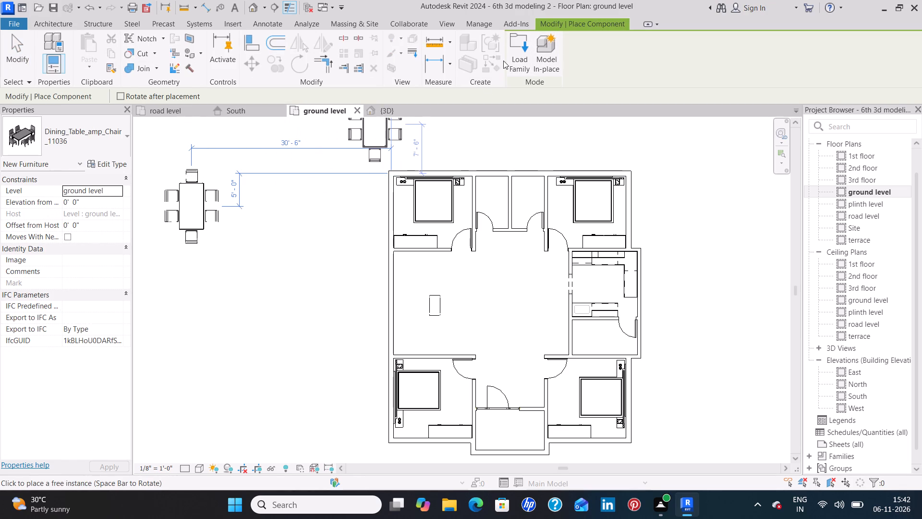
{"action": "left_click", "coordinate": [522, 63]}
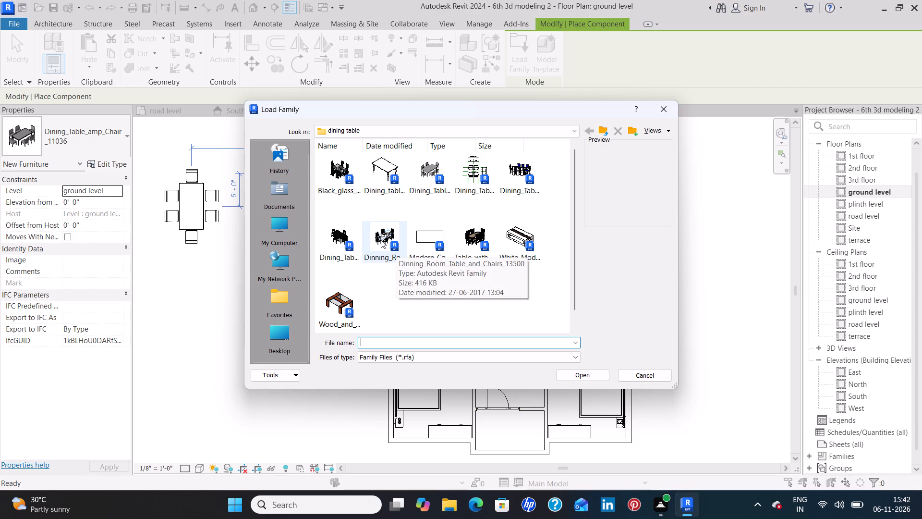
{"action": "left_click", "coordinate": [327, 158]}
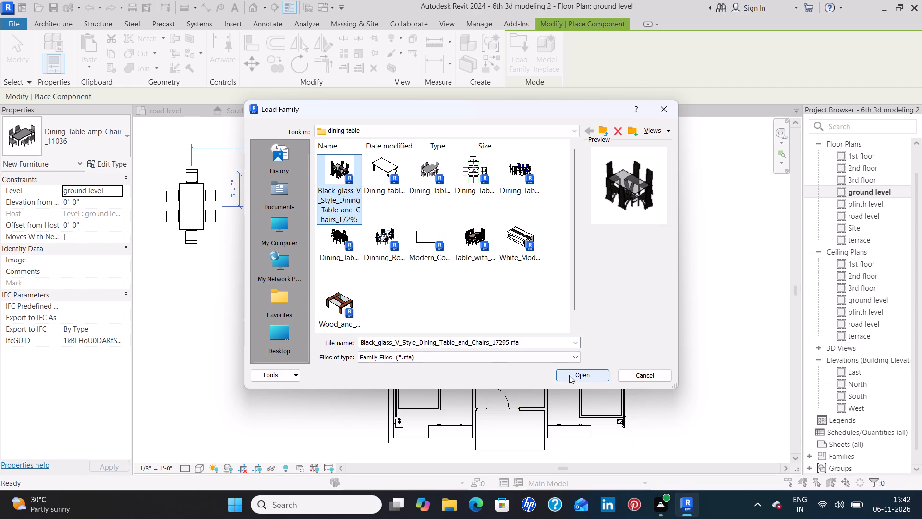
{"action": "left_click", "coordinate": [569, 375]}
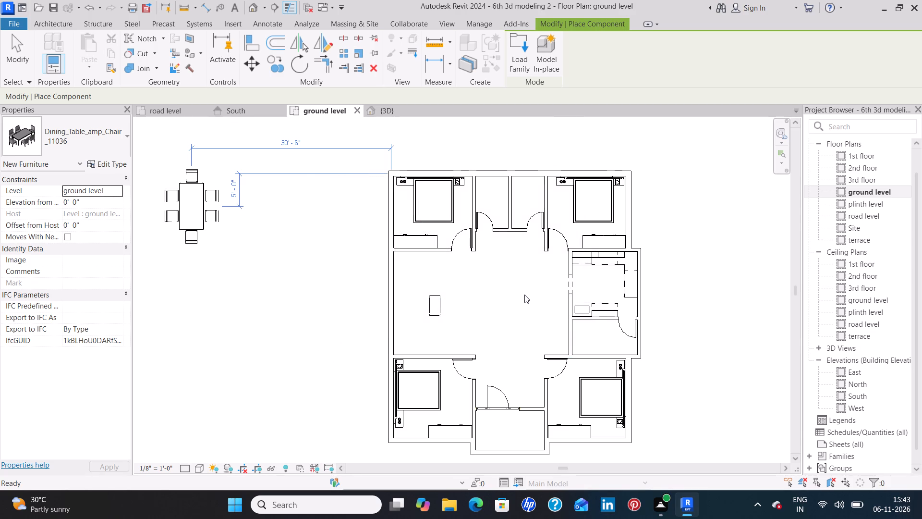
Place the black glass dining set in the hall's east part, rotated 90 degrees to run north-south, about 5'-3" from the kitchen wall.
{"action": "scroll", "coordinate": [535, 295], "scroll_direction": "up", "scroll_amount": 2}
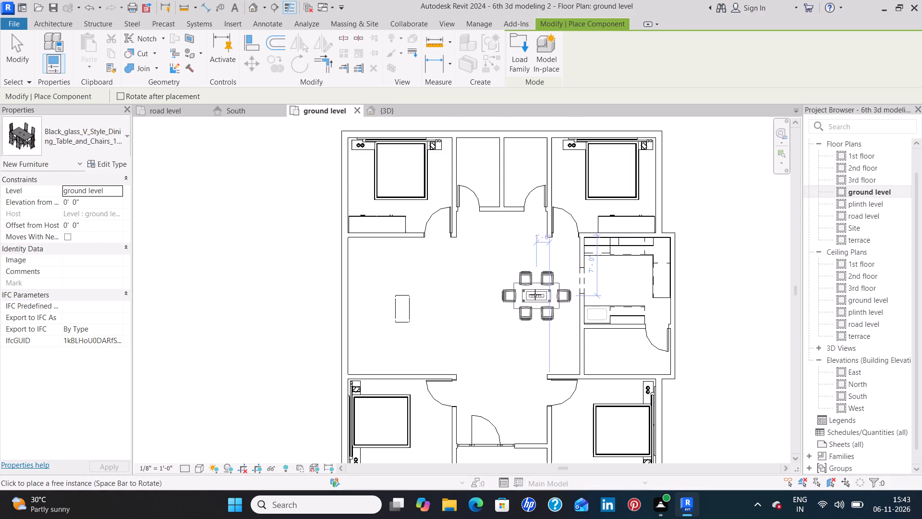
{"action": "scroll", "coordinate": [535, 295], "scroll_direction": "up", "scroll_amount": 6}
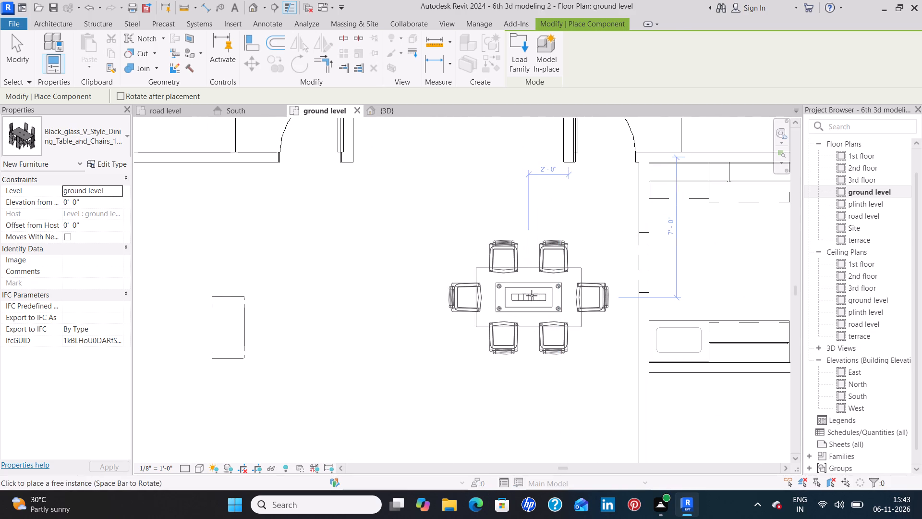
{"action": "scroll", "coordinate": [528, 297], "scroll_direction": "down", "scroll_amount": 10}
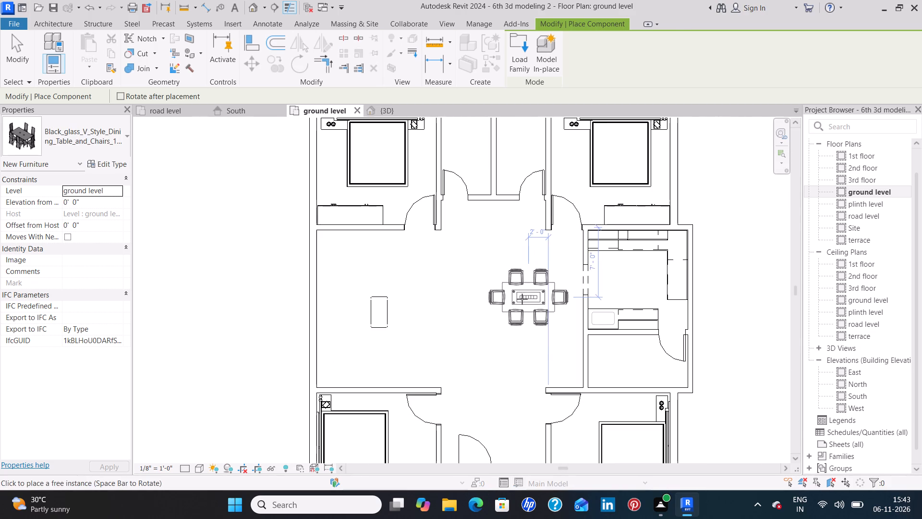
{"action": "scroll", "coordinate": [518, 299], "scroll_direction": "down", "scroll_amount": 7}
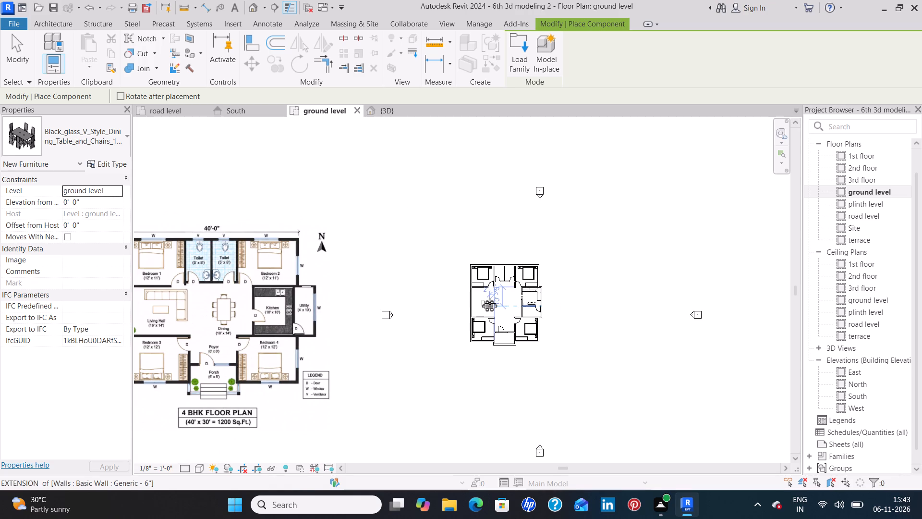
{"action": "scroll", "coordinate": [493, 303], "scroll_direction": "up", "scroll_amount": 10}
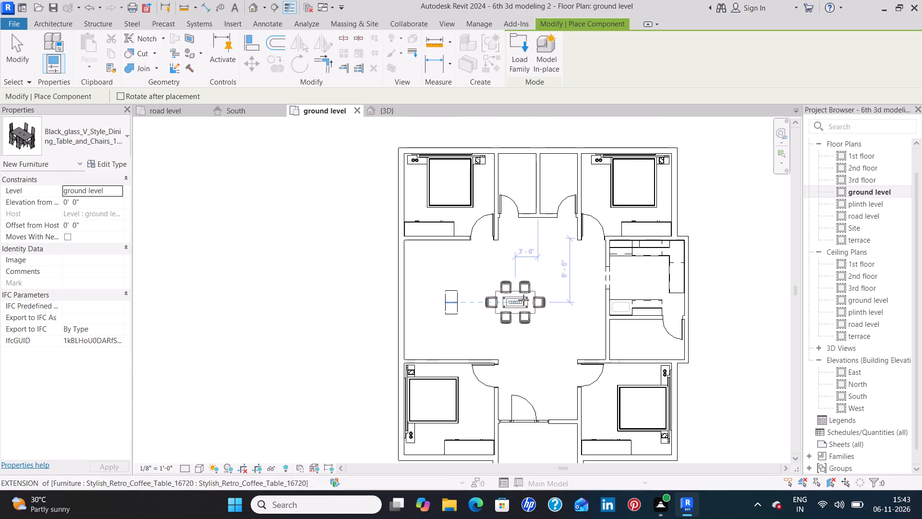
{"action": "key", "text": "space"}
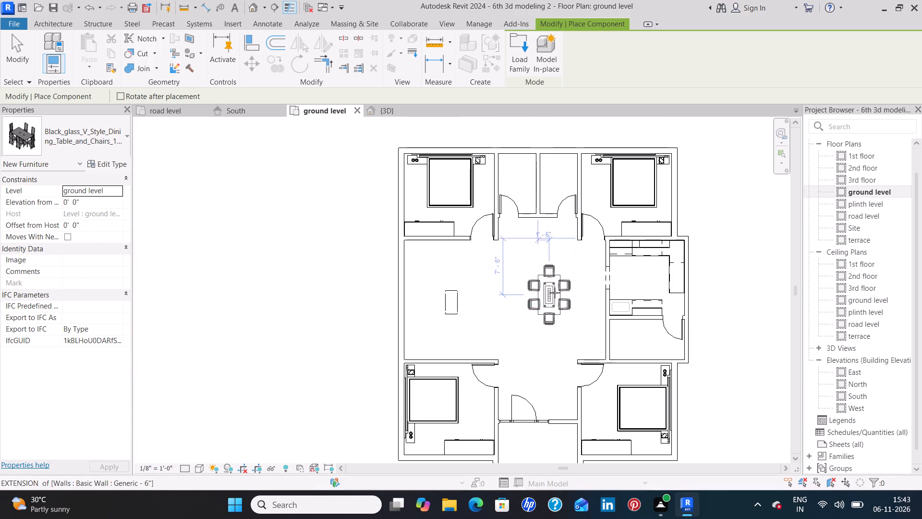
{"action": "scroll", "coordinate": [574, 291], "scroll_direction": "up", "scroll_amount": 7}
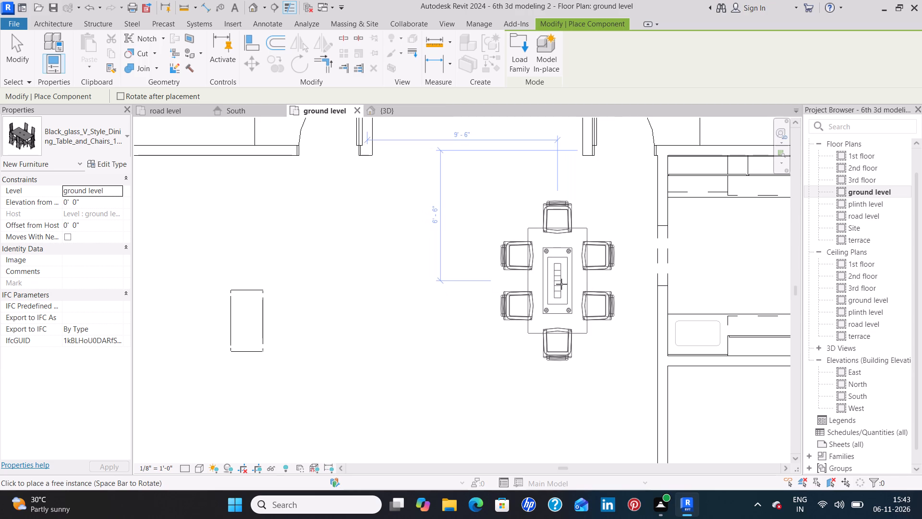
{"action": "scroll", "coordinate": [558, 296], "scroll_direction": "up", "scroll_amount": 2}
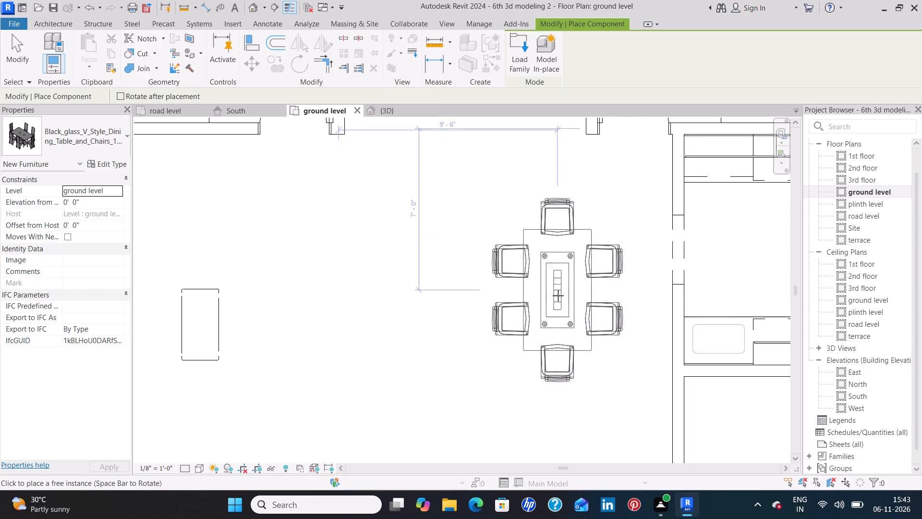
{"action": "scroll", "coordinate": [558, 296], "scroll_direction": "up", "scroll_amount": 1}
{"action": "left_click", "coordinate": [557, 294]}
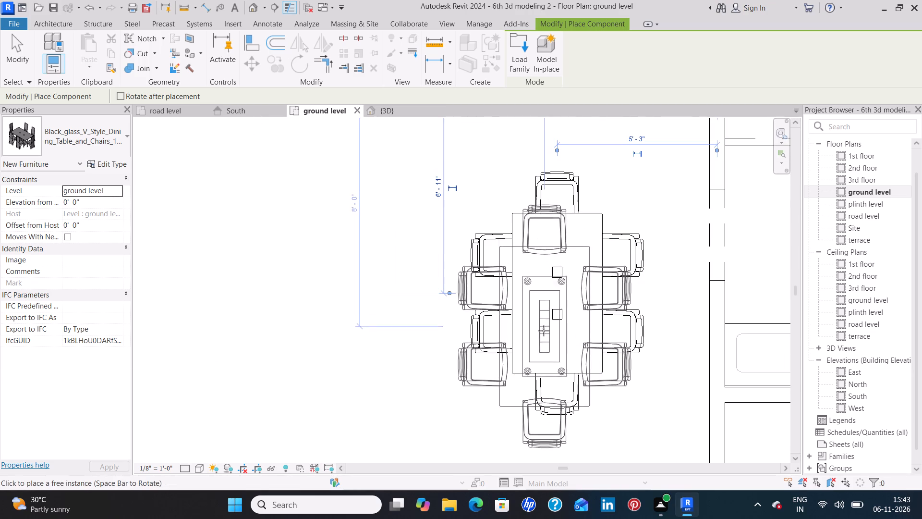
{"action": "key", "text": "Escape"}
{"action": "key", "text": "Escape"}
Nudge the dining table set slightly south, to about 10'-4" from the toilets' wall.
{"action": "scroll", "coordinate": [544, 334], "scroll_direction": "down", "scroll_amount": 5}
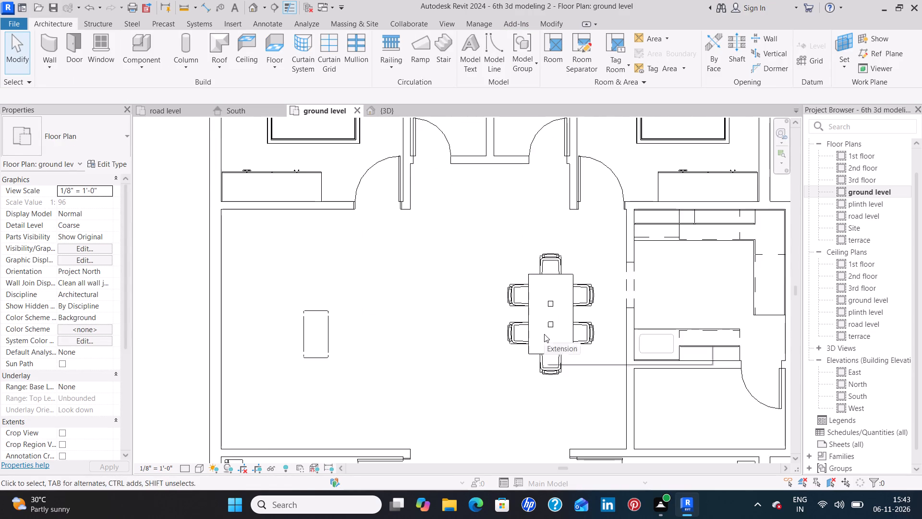
{"action": "scroll", "coordinate": [544, 334], "scroll_direction": "down", "scroll_amount": 13}
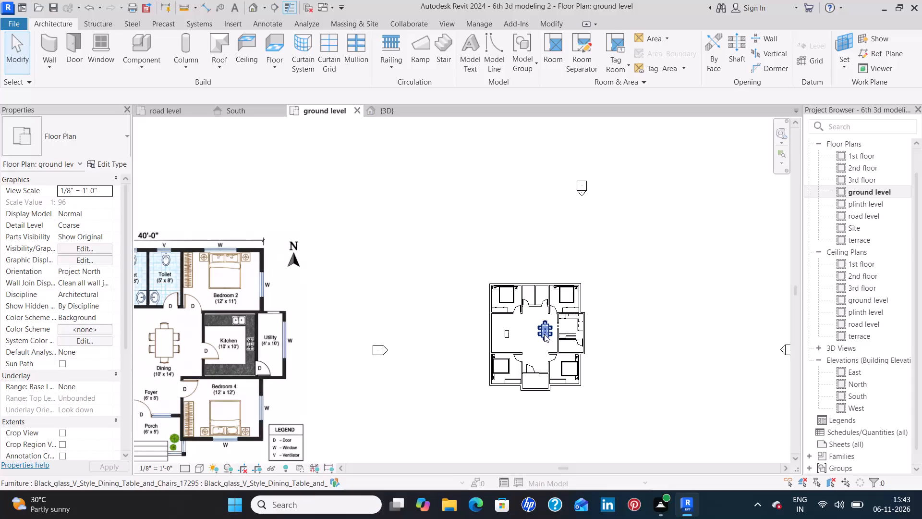
{"action": "scroll", "coordinate": [544, 334], "scroll_direction": "up", "scroll_amount": 20}
{"action": "scroll", "coordinate": [544, 334], "scroll_direction": "down", "scroll_amount": 8}
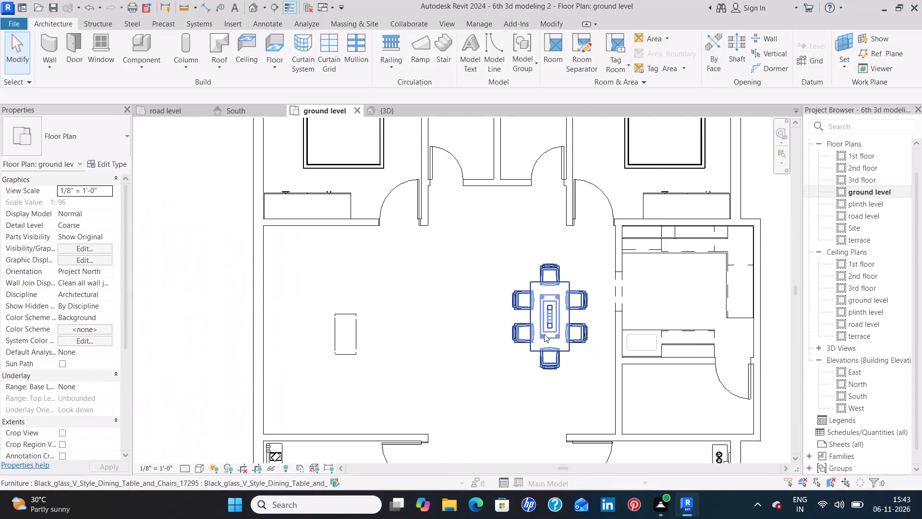
{"action": "scroll", "coordinate": [544, 334], "scroll_direction": "down", "scroll_amount": 3}
{"action": "scroll", "coordinate": [544, 334], "scroll_direction": "up", "scroll_amount": 4}
{"action": "left_click", "coordinate": [544, 334]}
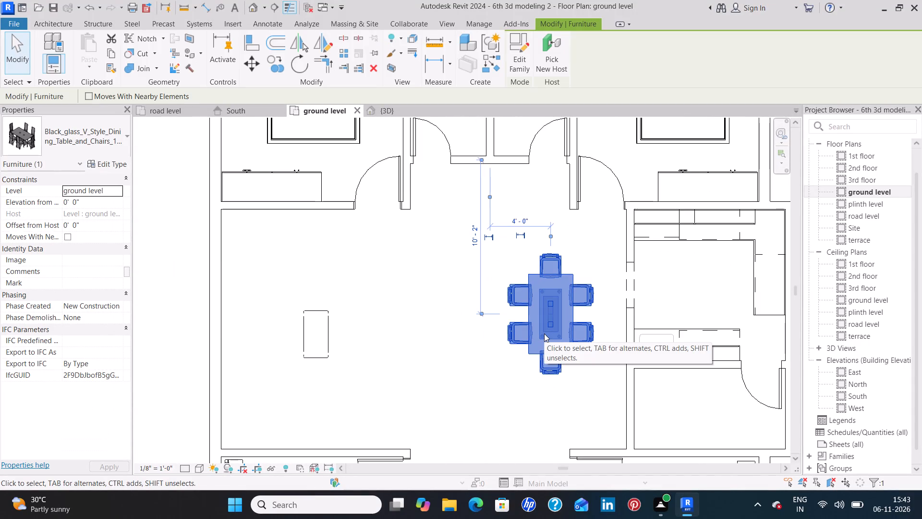
{"action": "key", "text": "Up"}
{"action": "key", "text": "Down"}
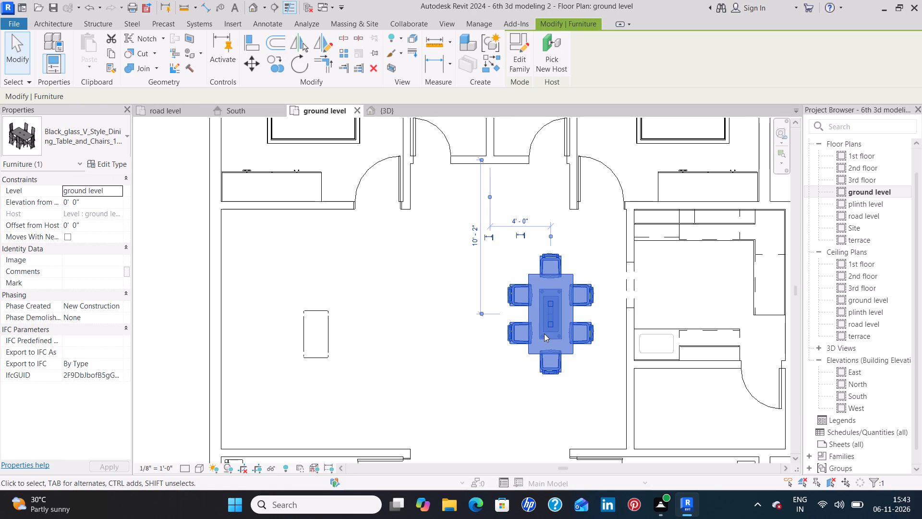
{"action": "key", "text": "Down"}
{"action": "key", "text": "Down"}
{"action": "key", "text": "Up"}
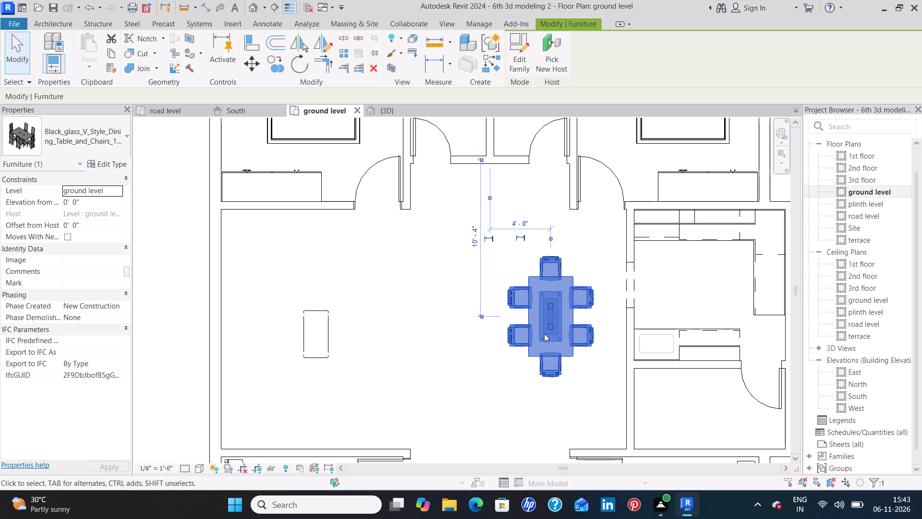
{"action": "left_click", "coordinate": [436, 334]}
Look through the doctor and door folders of the family library for another family to load.
{"action": "scroll", "coordinate": [436, 334], "scroll_direction": "down", "scroll_amount": 5}
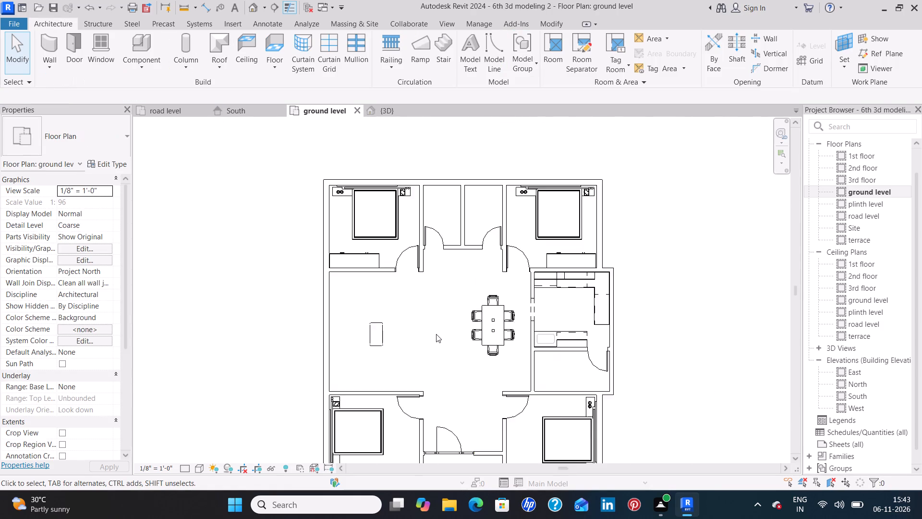
{"action": "scroll", "coordinate": [435, 334], "scroll_direction": "down", "scroll_amount": 5}
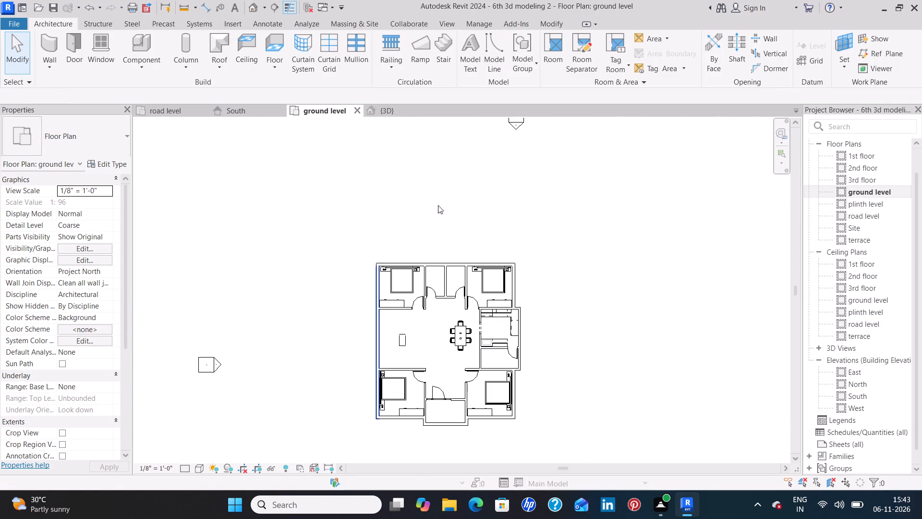
{"action": "left_click", "coordinate": [147, 39]}
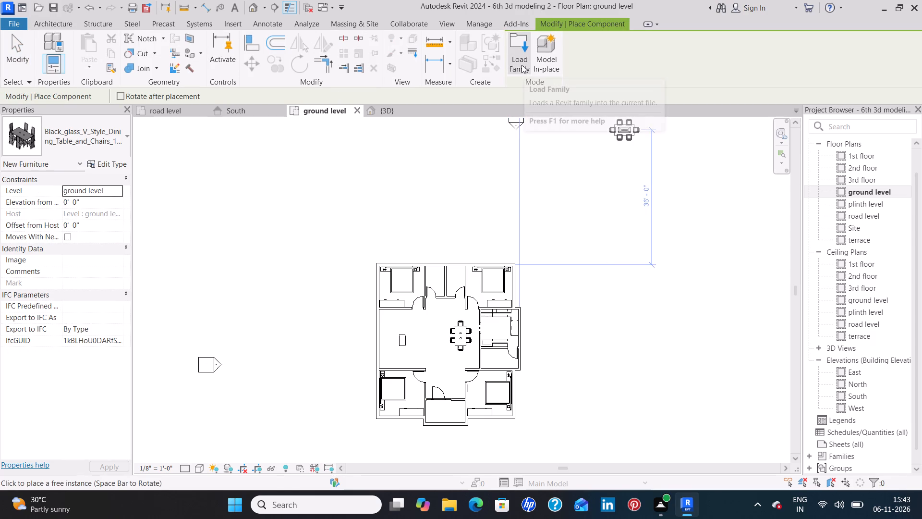
{"action": "left_click", "coordinate": [522, 65]}
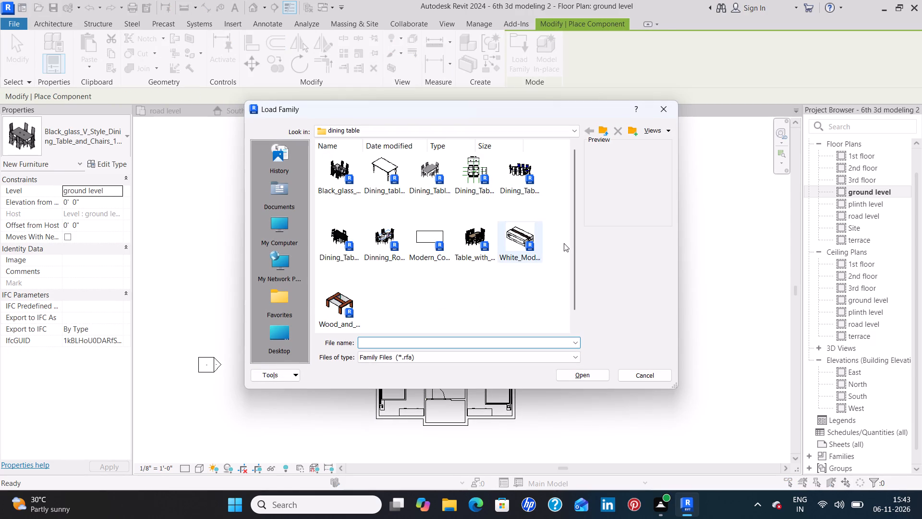
{"action": "left_click", "coordinate": [604, 130]}
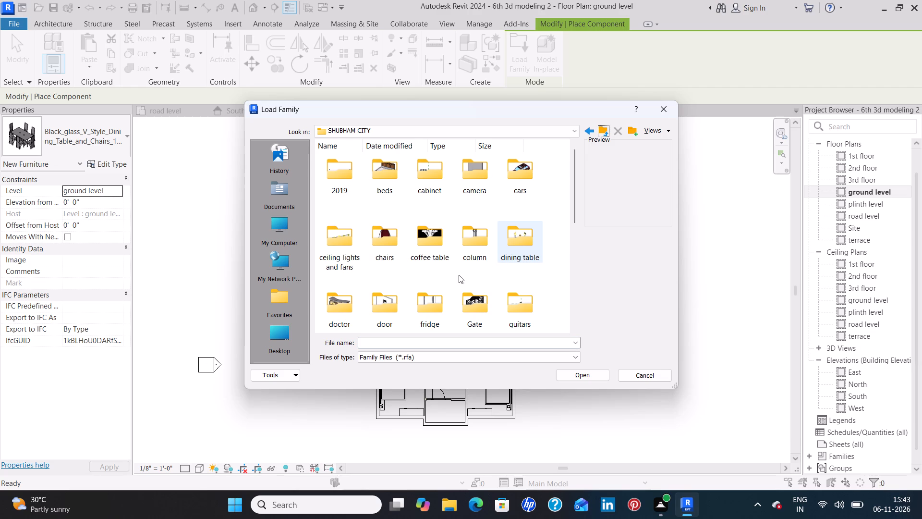
{"action": "left_click", "coordinate": [344, 300]}
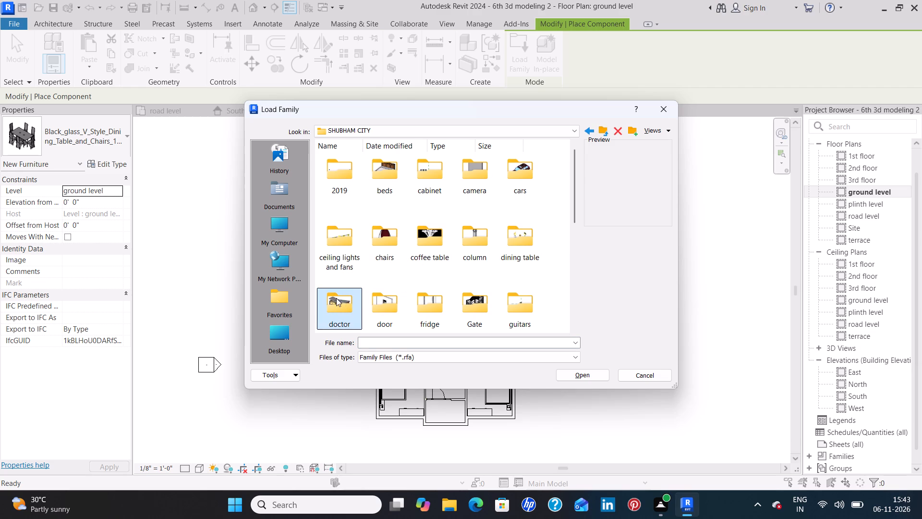
{"action": "double_click", "coordinate": [335, 300]}
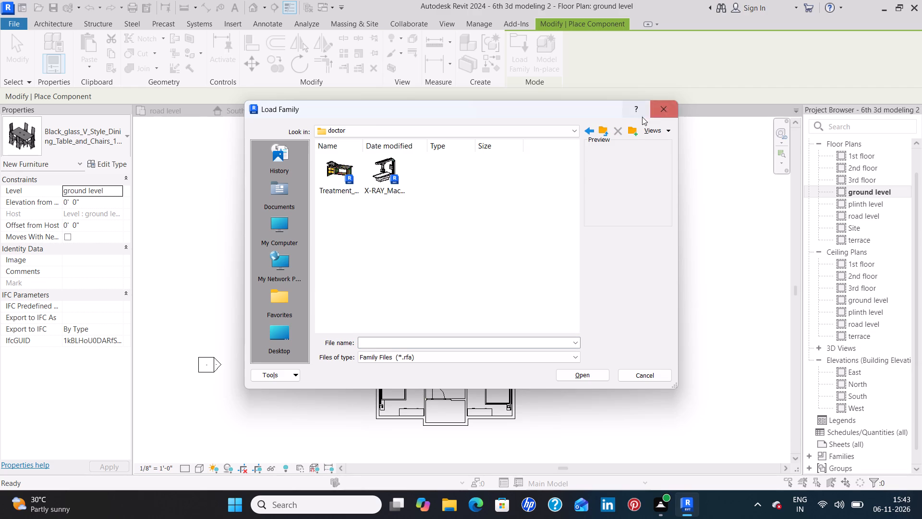
{"action": "left_click", "coordinate": [602, 130]}
{"action": "scroll", "coordinate": [502, 224], "scroll_direction": "down", "scroll_amount": 1}
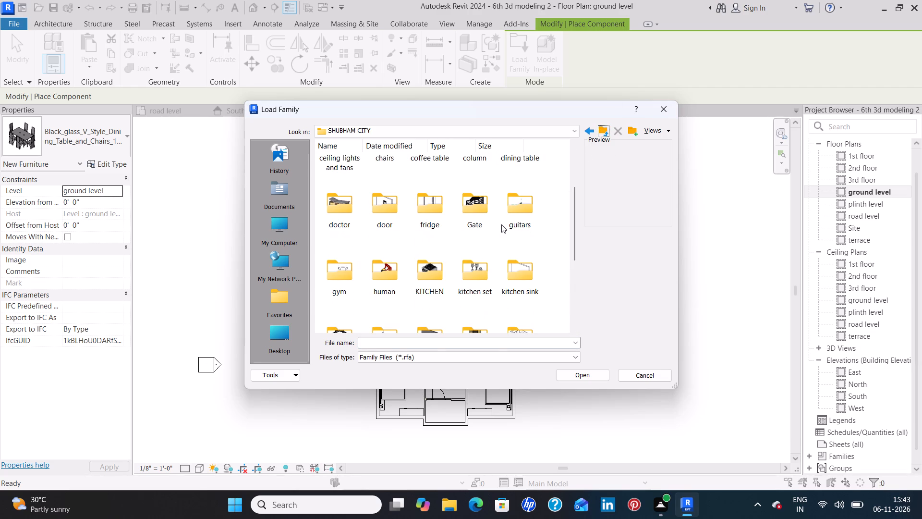
{"action": "double_click", "coordinate": [380, 213]}
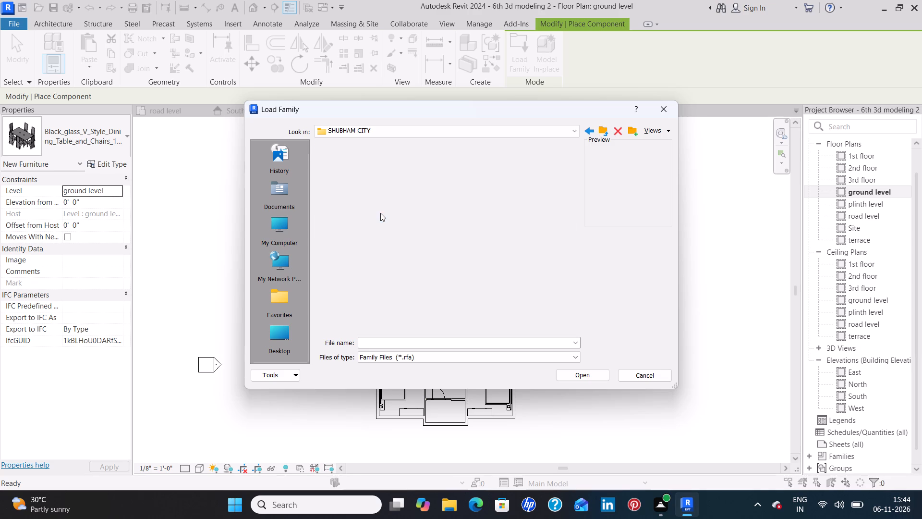
{"action": "scroll", "coordinate": [431, 225], "scroll_direction": "down", "scroll_amount": 2}
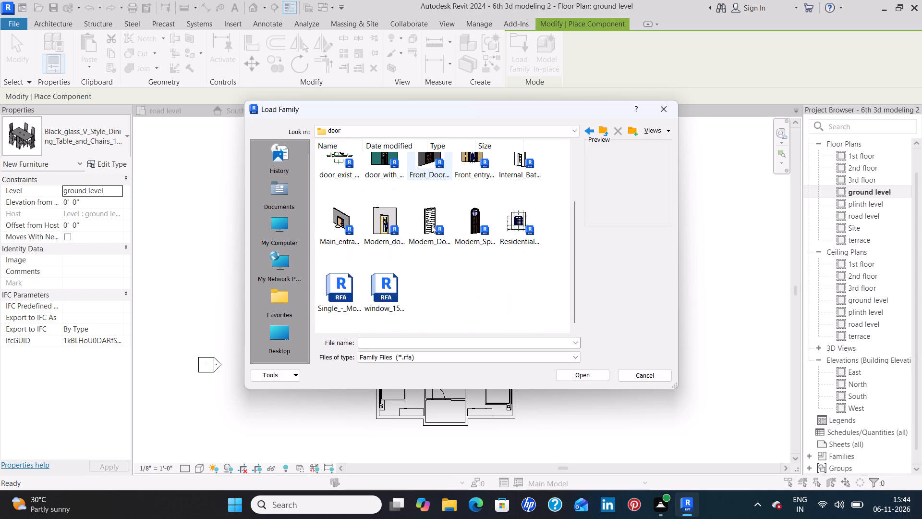
{"action": "scroll", "coordinate": [436, 225], "scroll_direction": "up", "scroll_amount": 1}
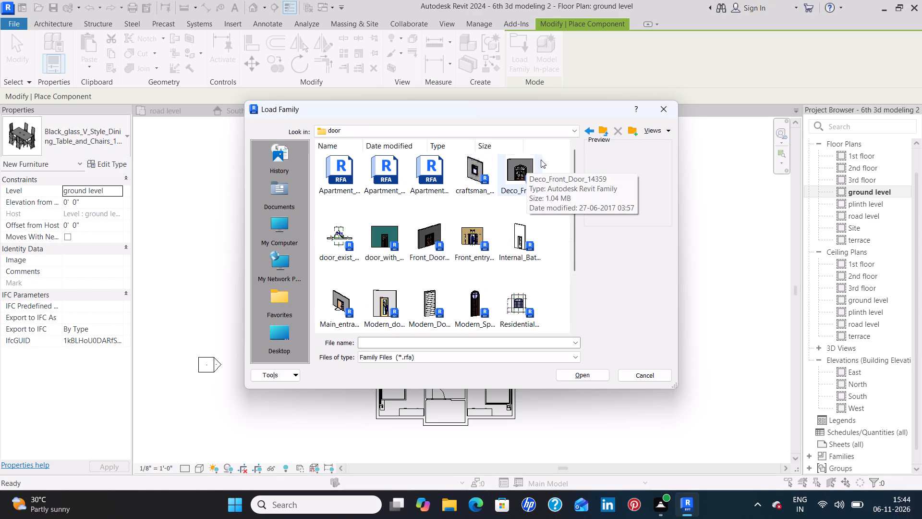
{"action": "left_click", "coordinate": [606, 134]}
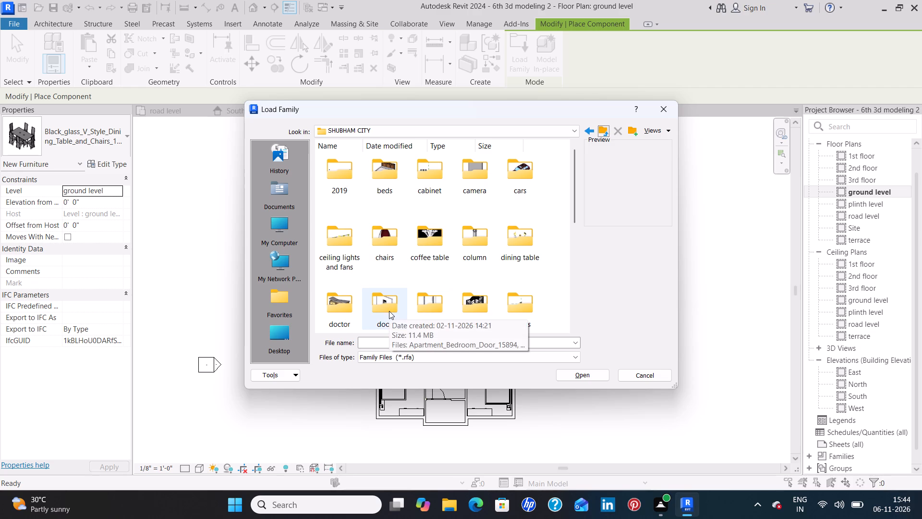
Compare the two families in the fridge folder and load Refridgerator_8278, dismissing the save reminder.
{"action": "scroll", "coordinate": [389, 311], "scroll_direction": "down", "scroll_amount": 1}
{"action": "double_click", "coordinate": [436, 199]}
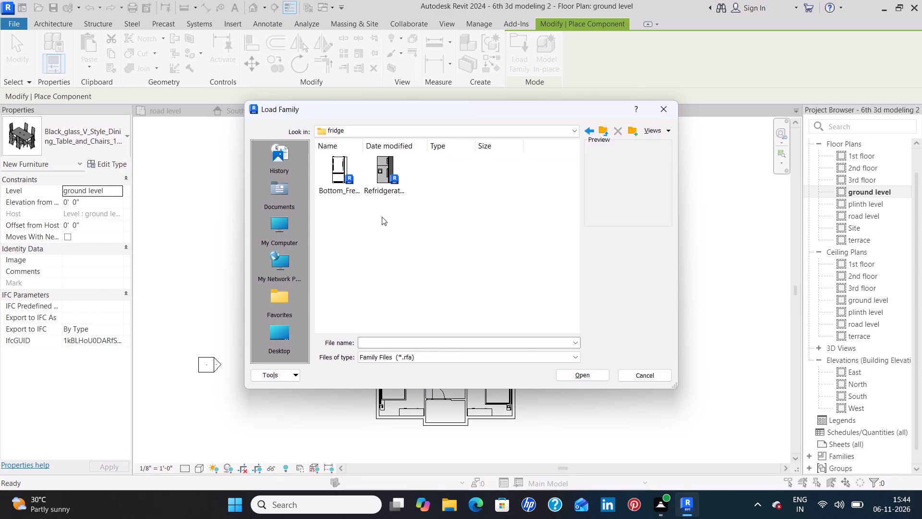
{"action": "left_click", "coordinate": [380, 161]}
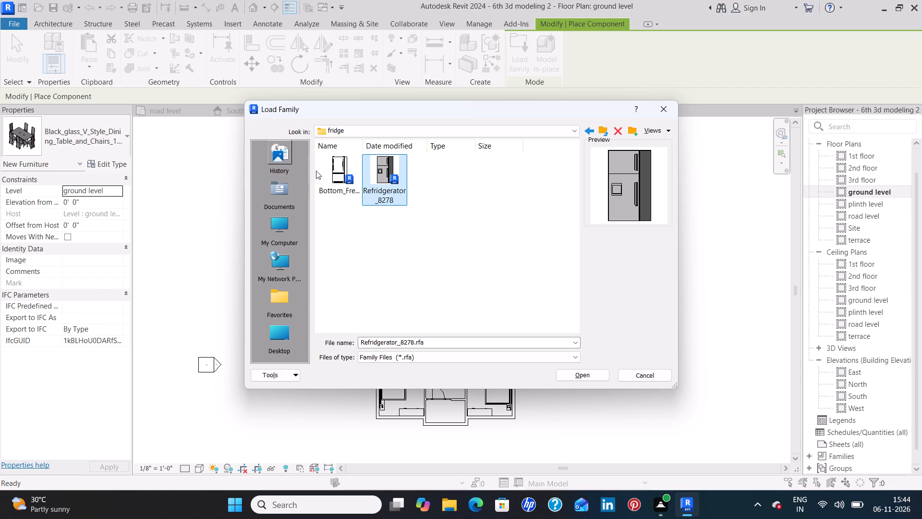
{"action": "left_click", "coordinate": [333, 167]}
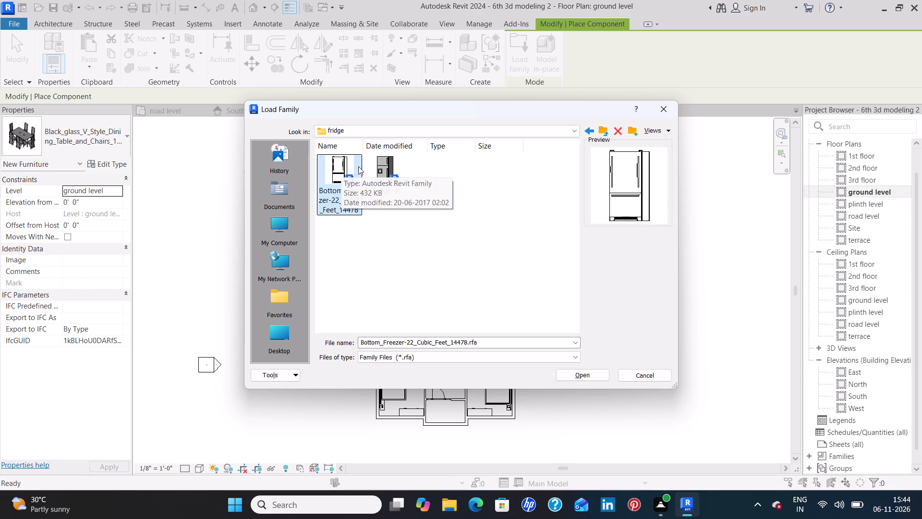
{"action": "left_click", "coordinate": [375, 166]}
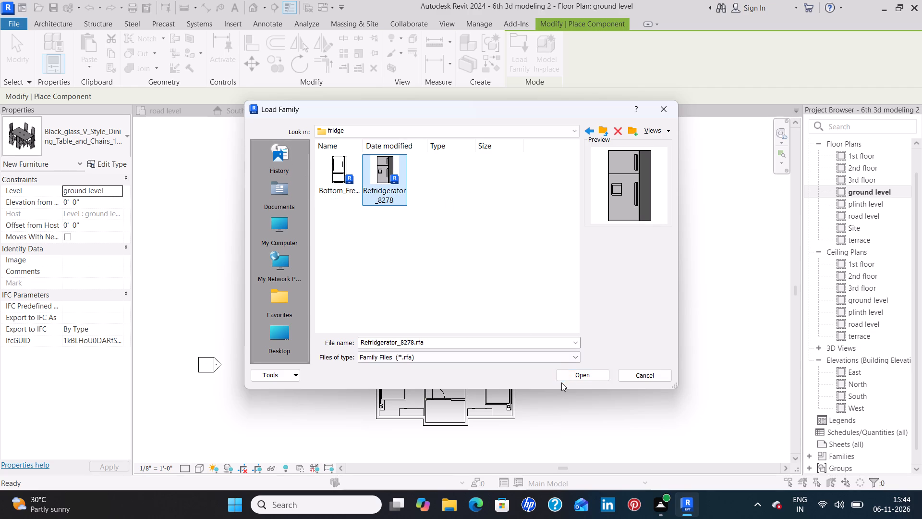
{"action": "left_click", "coordinate": [570, 377]}
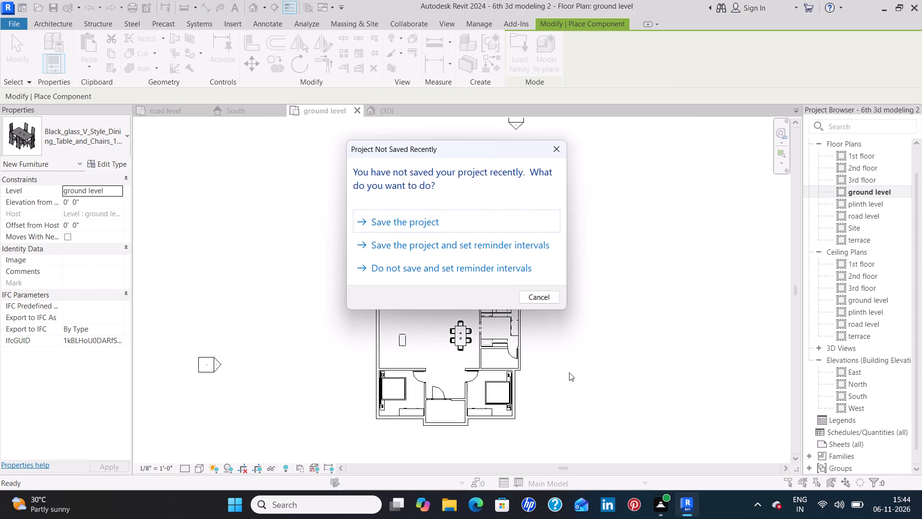
{"action": "left_click", "coordinate": [558, 147]}
Place Refridgerator_8278 in the middle of the kitchen, rotated 180 degrees from its initial orientation.
{"action": "scroll", "coordinate": [486, 369], "scroll_direction": "up", "scroll_amount": 3}
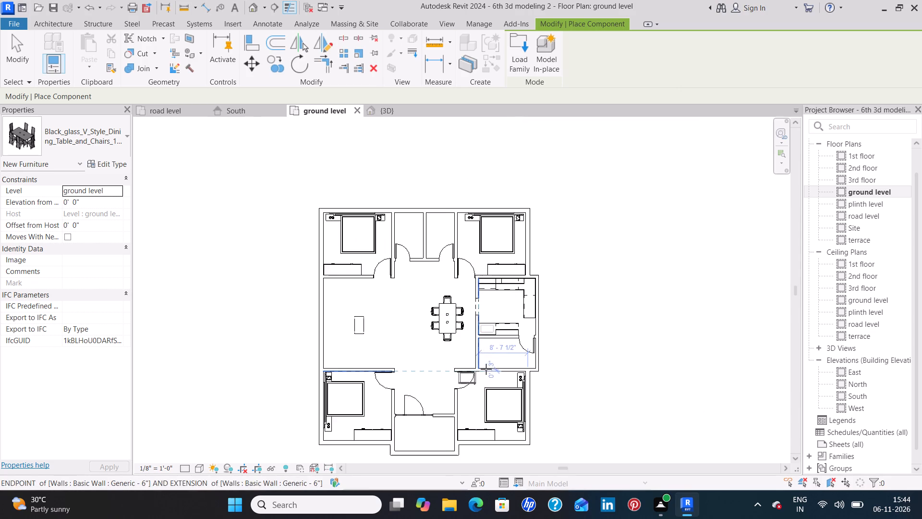
{"action": "scroll", "coordinate": [486, 369], "scroll_direction": "up", "scroll_amount": 5}
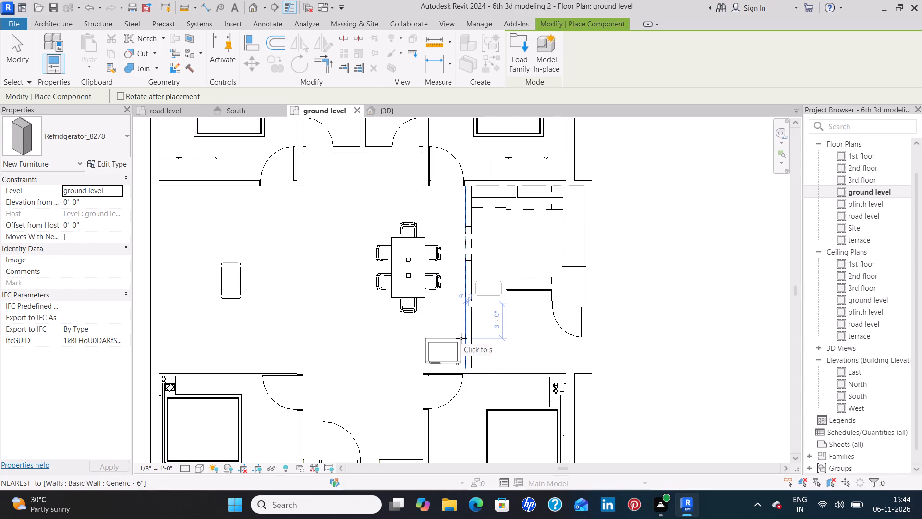
{"action": "key", "text": "space"}
{"action": "key", "text": "space"}
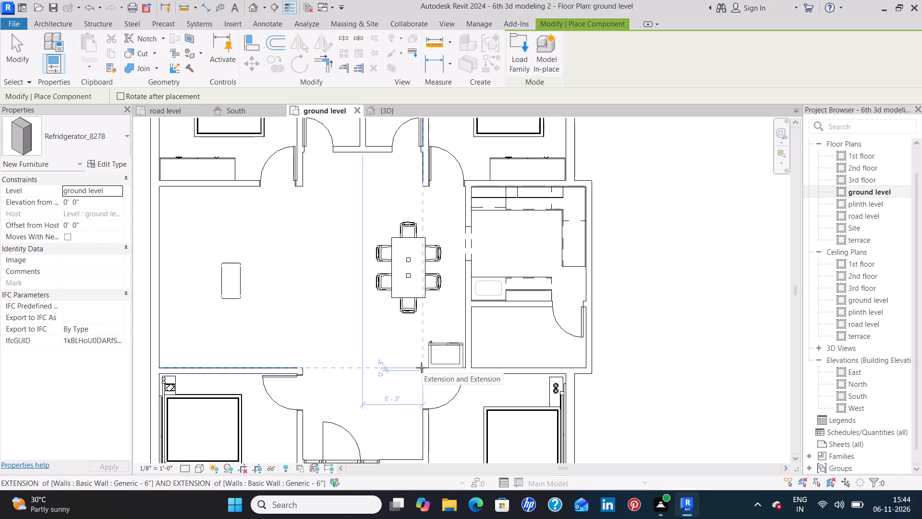
{"action": "scroll", "coordinate": [421, 368], "scroll_direction": "up", "scroll_amount": 6}
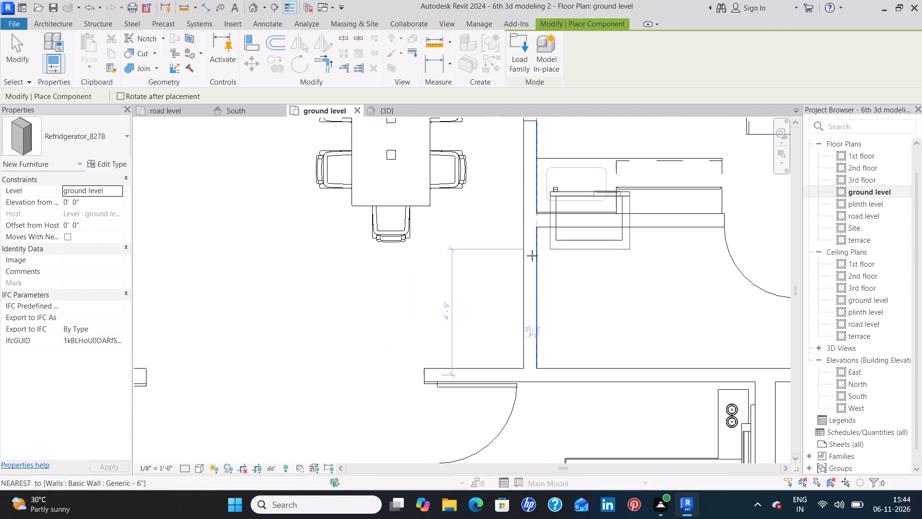
{"action": "middle_click_drag", "start_coordinate": [532, 261], "coordinate": [364, 395]}
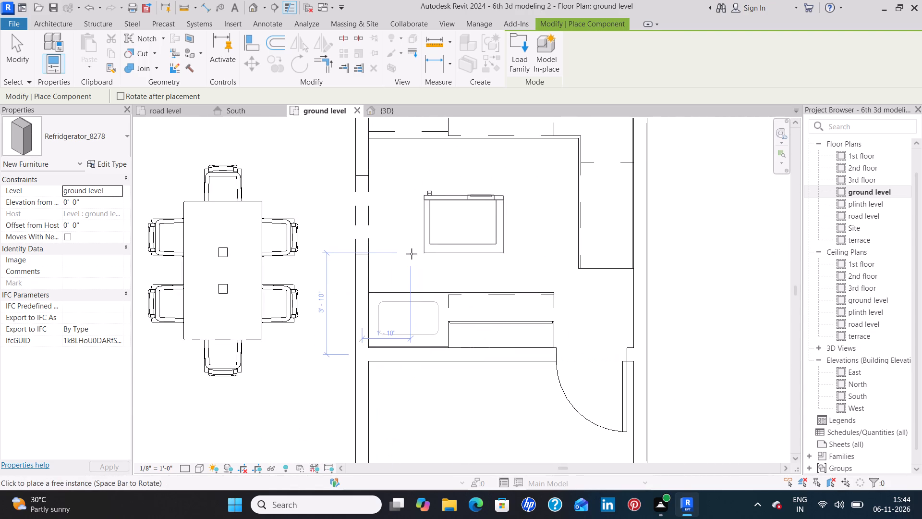
{"action": "scroll", "coordinate": [412, 254], "scroll_direction": "down", "scroll_amount": 3}
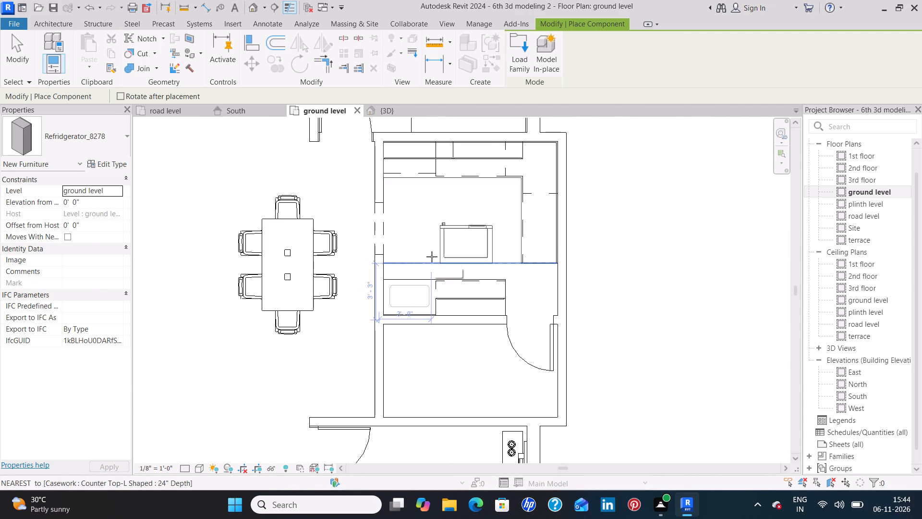
{"action": "left_click", "coordinate": [417, 247]}
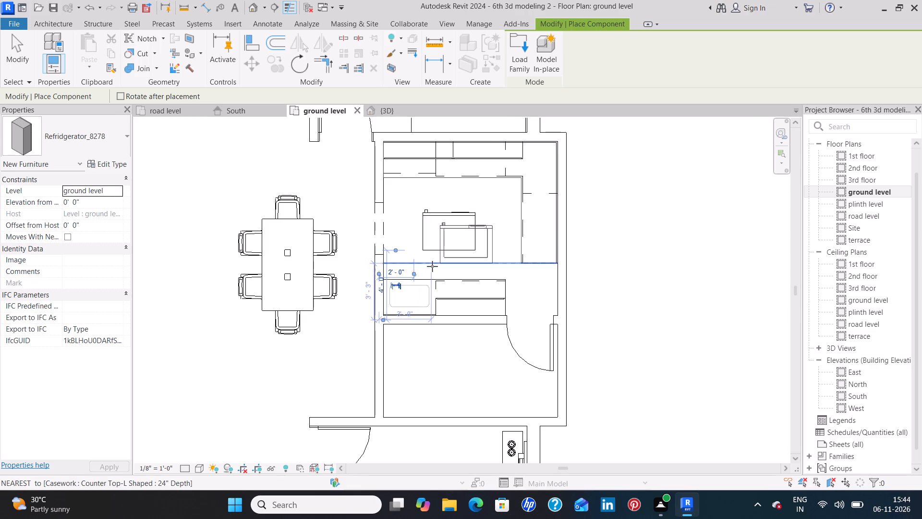
{"action": "key", "text": "Escape"}
{"action": "key", "text": "Escape"}
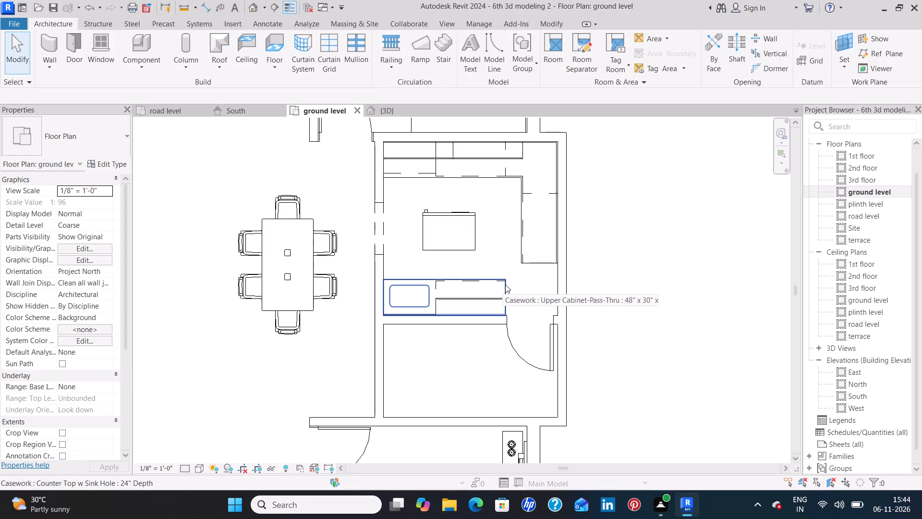
Shorten the kitchen's south countertop with the sink hole from its east end to a length of 3'-0".
{"action": "left_click", "coordinate": [505, 284]}
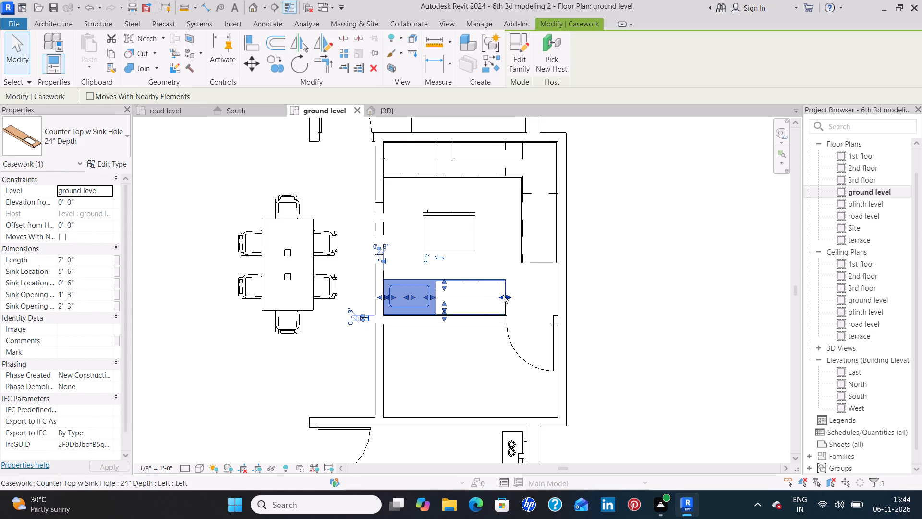
{"action": "left_click_drag", "start_coordinate": [503, 295], "coordinate": [451, 300]}
{"action": "left_click_drag", "start_coordinate": [450, 300], "coordinate": [440, 301]}
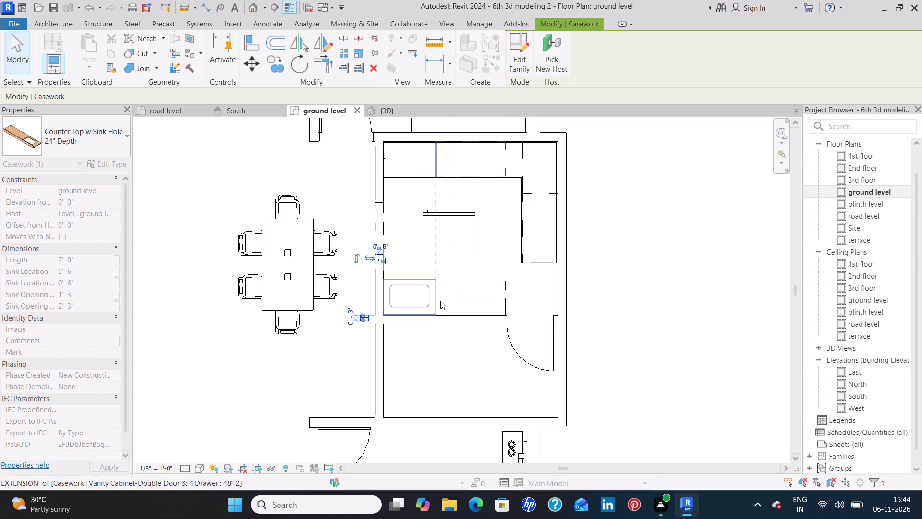
{"action": "double_click", "coordinate": [440, 301]}
Delete the 48" vanity cabinet and the pass-thru upper cabinet beside the sink countertop on the kitchen's south wall.
{"action": "left_click", "coordinate": [495, 278]}
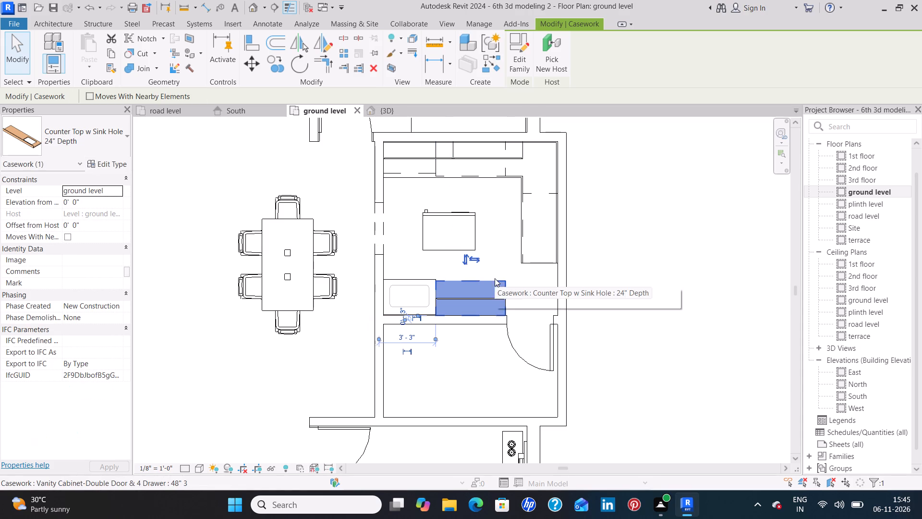
{"action": "key", "text": "Delete"}
{"action": "left_click", "coordinate": [489, 300]}
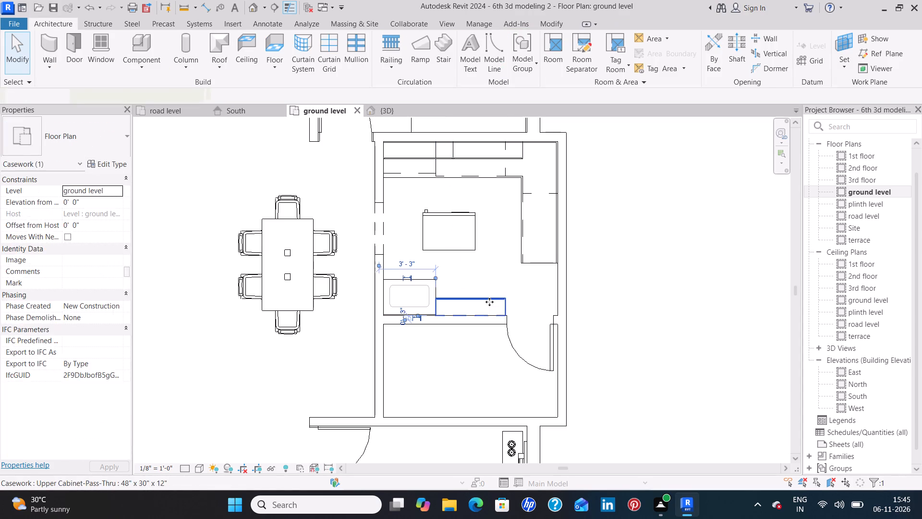
{"action": "key", "text": "Delete"}
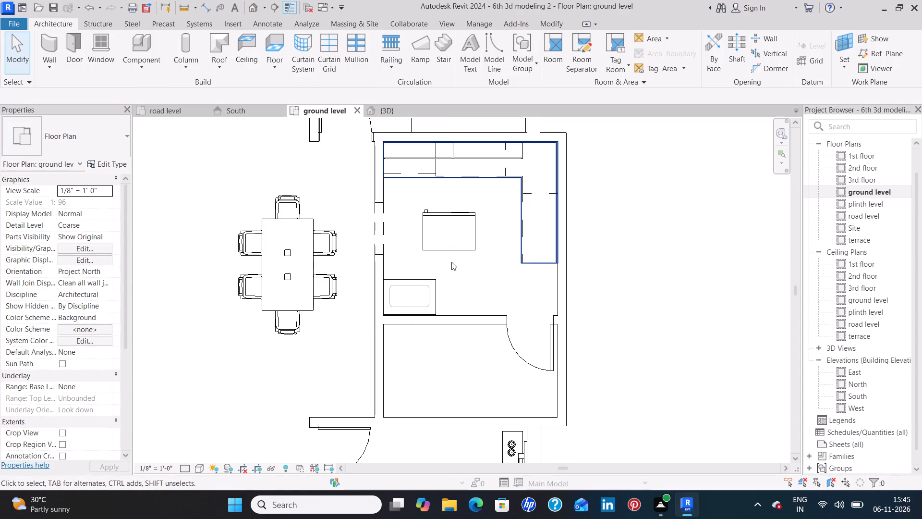
Nudge the refrigerator south and east until it stands against the kitchen's south wall, between the sink countertop and the door.
{"action": "left_click", "coordinate": [455, 248]}
{"action": "key", "text": "Down"}
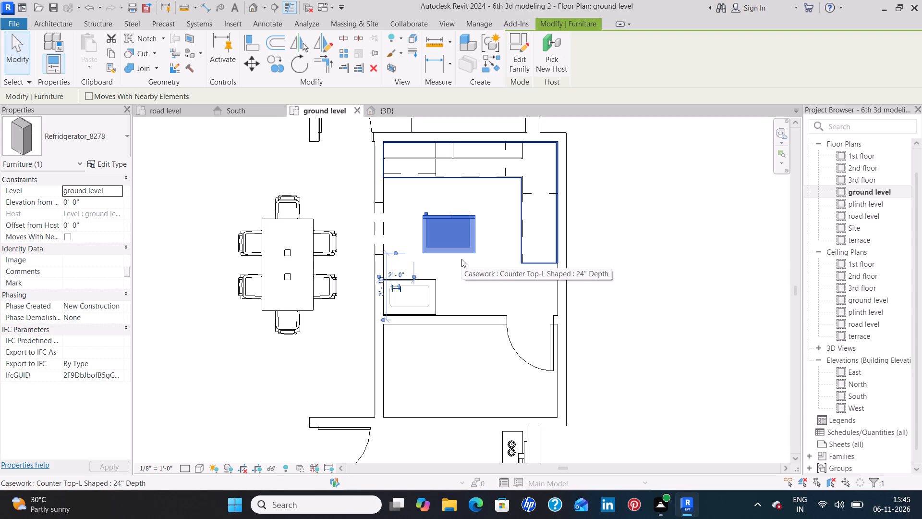
{"action": "key", "text": "Down"}
{"action": "key", "text": "Down"}
{"action": "key", "text": "Down"}
{"action": "key", "text": "Down"}
{"action": "key", "text": "Down"}
{"action": "key", "text": "Down"}
{"action": "key", "text": "Down"}
{"action": "key", "text": "Right"}
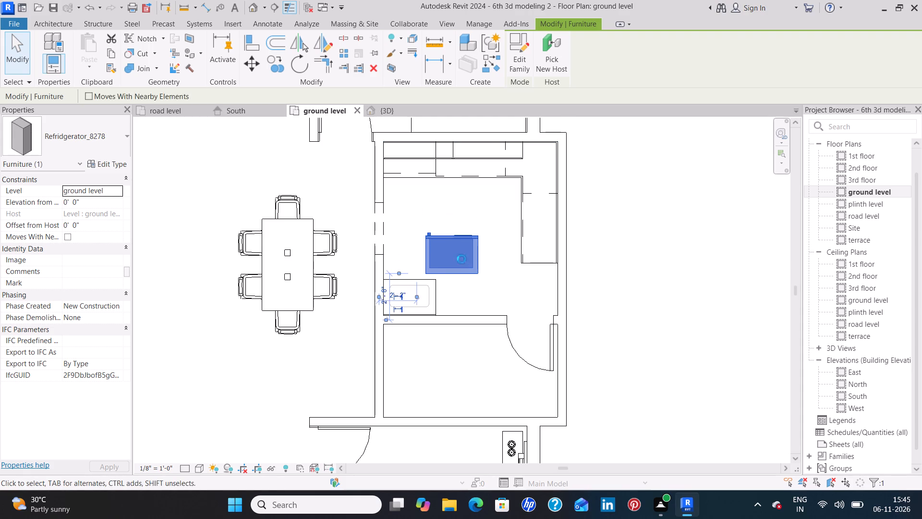
{"action": "key", "text": "Right"}
{"action": "key", "text": "Right"}
{"action": "key", "text": "Right"}
{"action": "key", "text": "Right"}
{"action": "key", "text": "Down"}
{"action": "key", "text": "Down"}
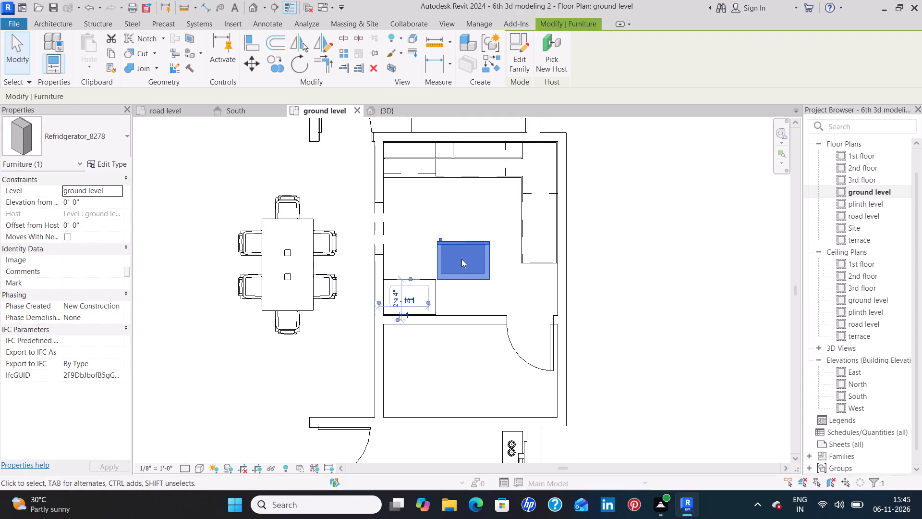
{"action": "key", "text": "Down"}
{"action": "key", "text": "Down"}
{"action": "key", "text": "Down"}
{"action": "key", "text": "Down"}
{"action": "key", "text": "Down"}
{"action": "key", "text": "Down"}
{"action": "key", "text": "Right"}
{"action": "key", "text": "Right"}
{"action": "key", "text": "Right"}
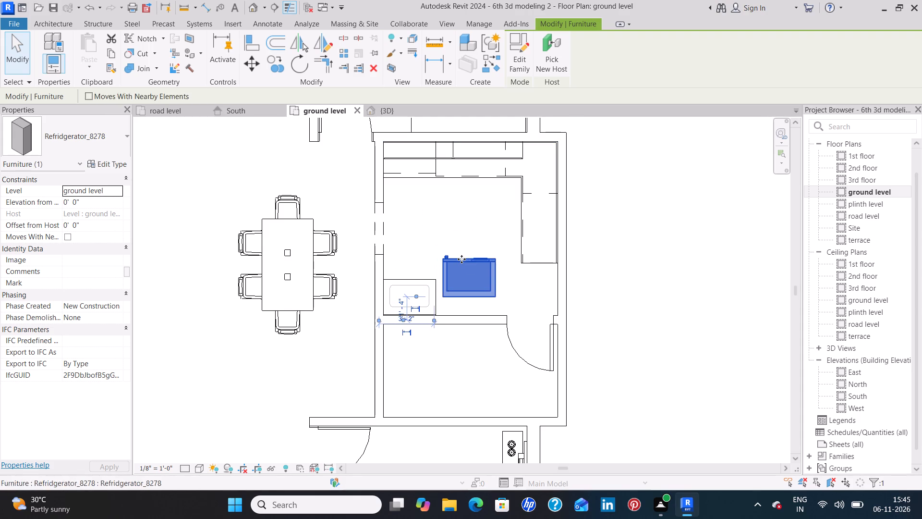
{"action": "key", "text": "Right"}
{"action": "key", "text": "Right"}
{"action": "key", "text": "Down"}
{"action": "key", "text": "Down"}
{"action": "key", "text": "Down"}
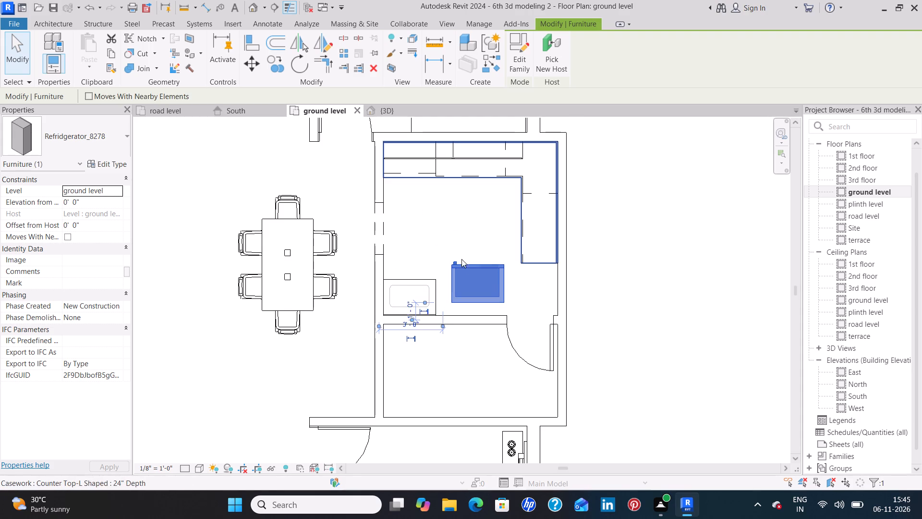
{"action": "key", "text": "Down"}
{"action": "key", "text": "Down"}
{"action": "key", "text": "Down"}
{"action": "key", "text": "Down"}
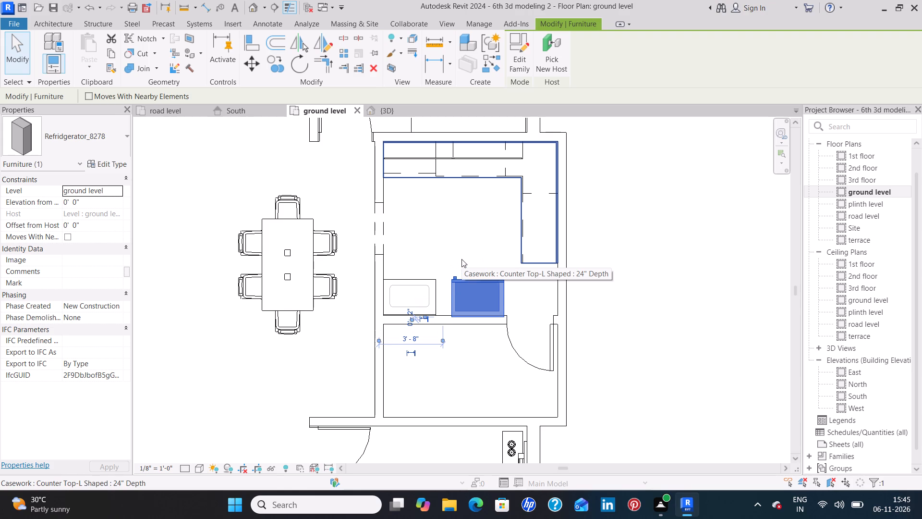
{"action": "key", "text": "Up"}
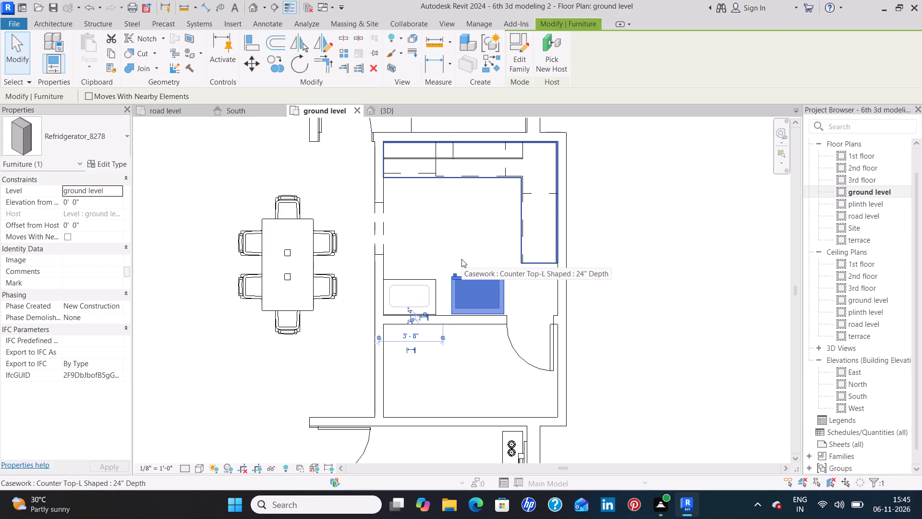
{"action": "scroll", "coordinate": [478, 307], "scroll_direction": "up", "scroll_amount": 9}
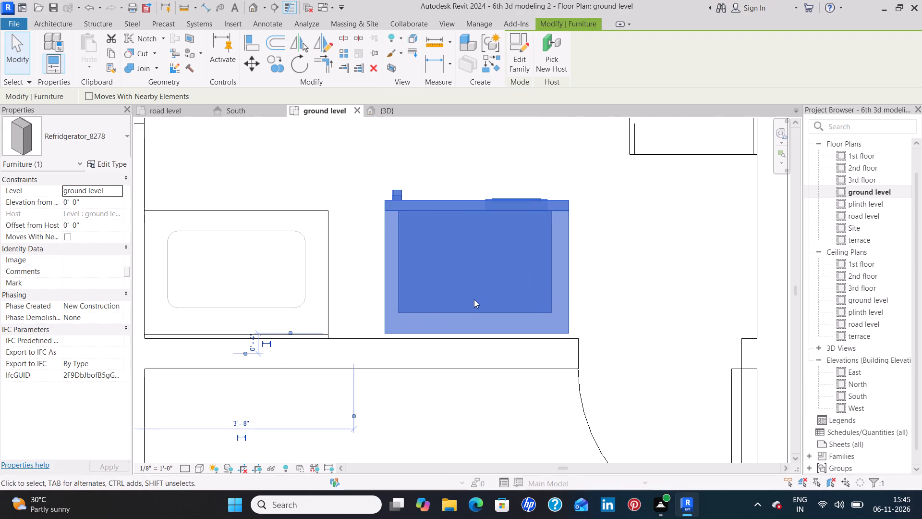
{"action": "key", "text": "Down"}
{"action": "scroll", "coordinate": [474, 299], "scroll_direction": "up", "scroll_amount": 1}
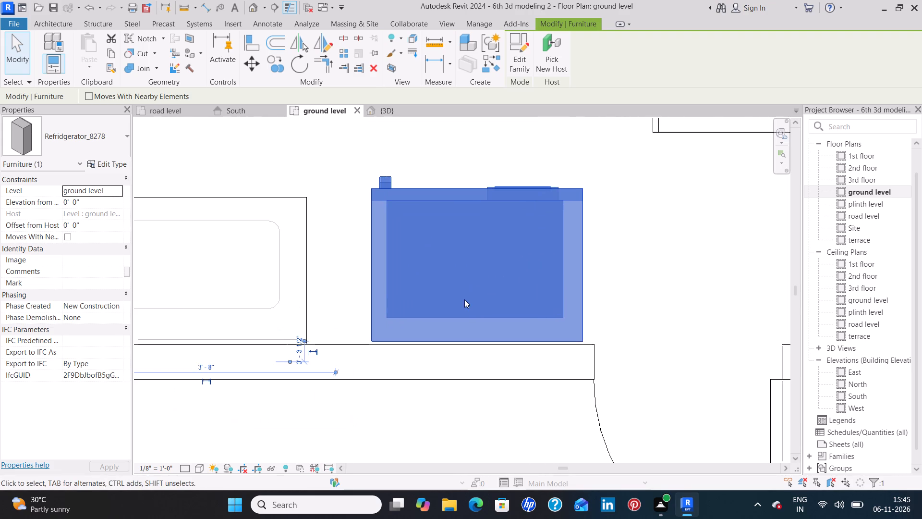
Lengthen the sink countertop eastward toward the refrigerator to a length of 3'-8", leaving a small gap.
{"action": "left_click", "coordinate": [305, 287]}
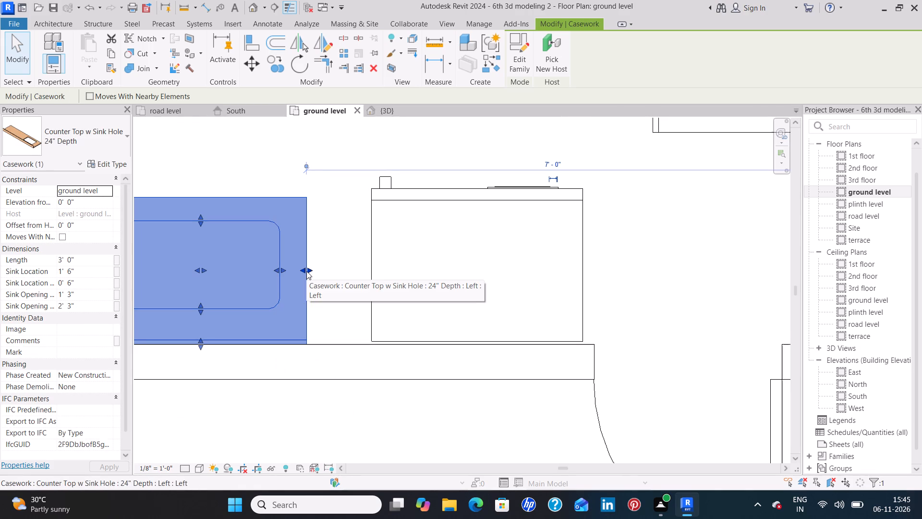
{"action": "left_click_drag", "start_coordinate": [308, 270], "coordinate": [322, 271]}
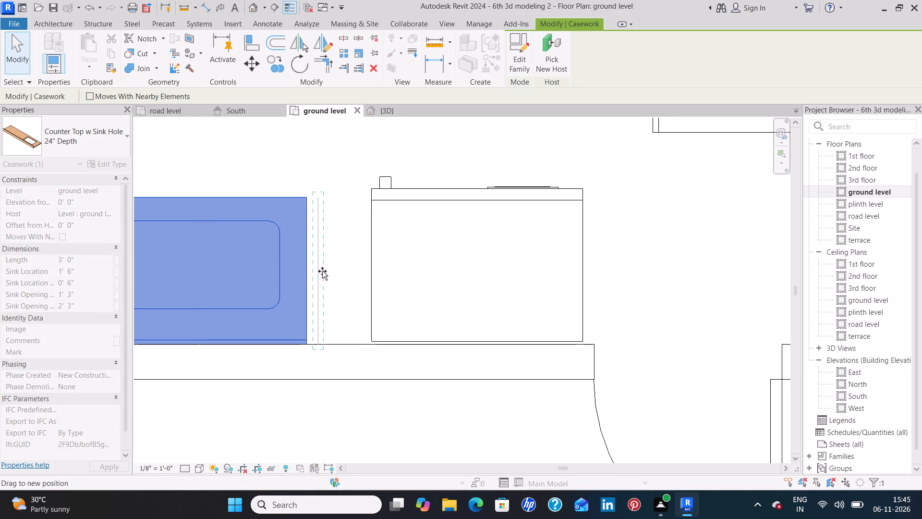
{"action": "left_click_drag", "start_coordinate": [322, 271], "coordinate": [349, 276]}
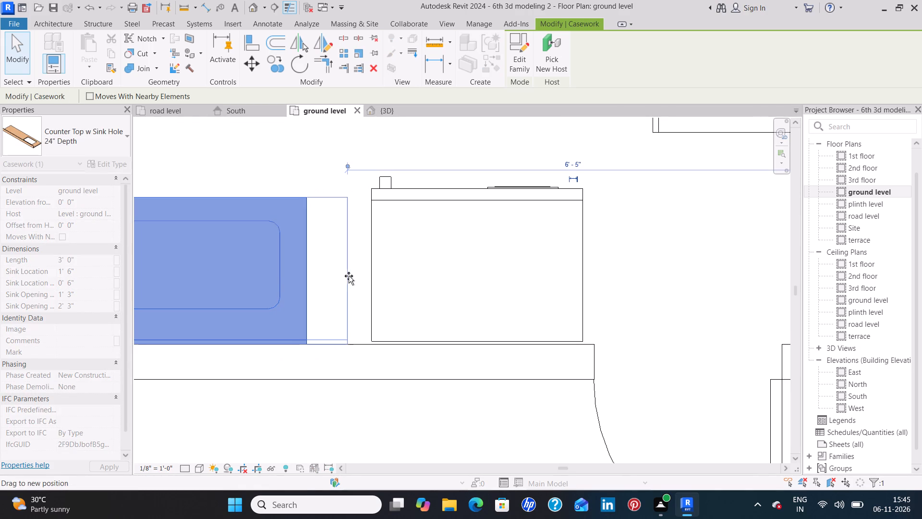
{"action": "left_click_drag", "start_coordinate": [349, 276], "coordinate": [352, 276]}
{"action": "scroll", "coordinate": [334, 283], "scroll_direction": "down", "scroll_amount": 1}
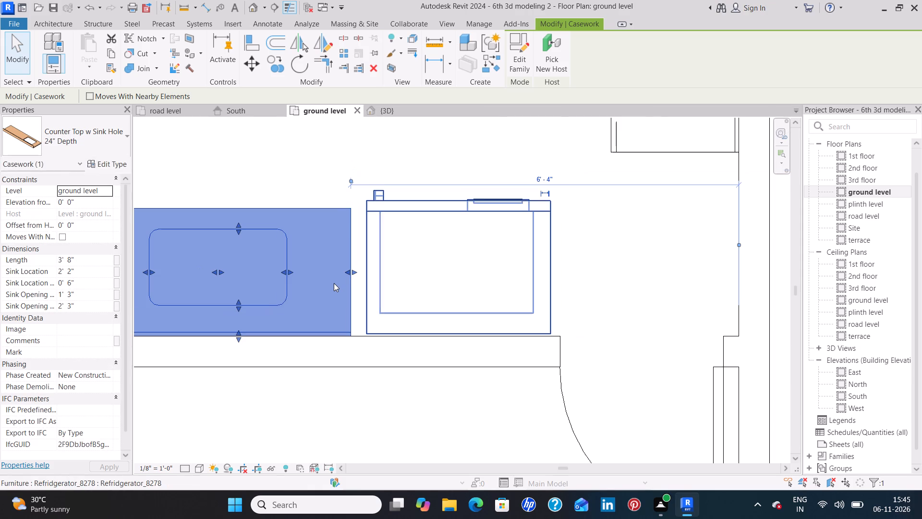
{"action": "scroll", "coordinate": [351, 279], "scroll_direction": "up", "scroll_amount": 7}
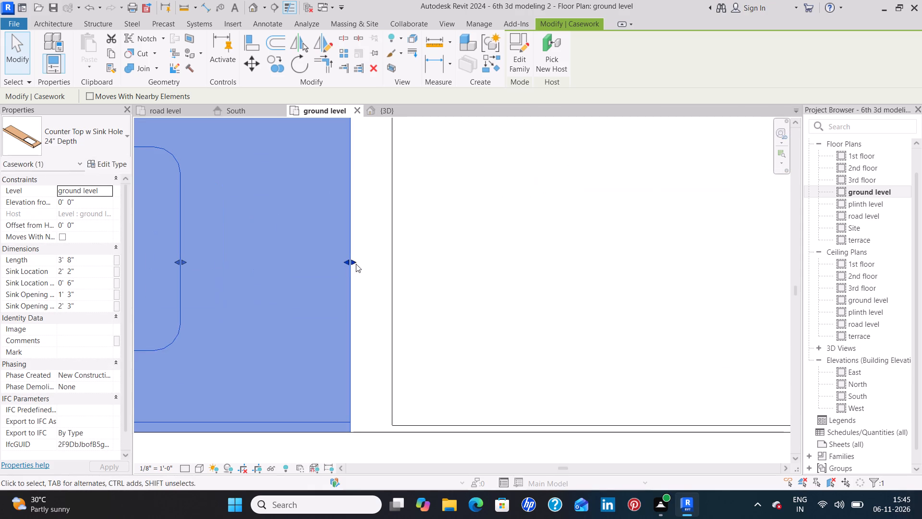
{"action": "scroll", "coordinate": [331, 216], "scroll_direction": "down", "scroll_amount": 3}
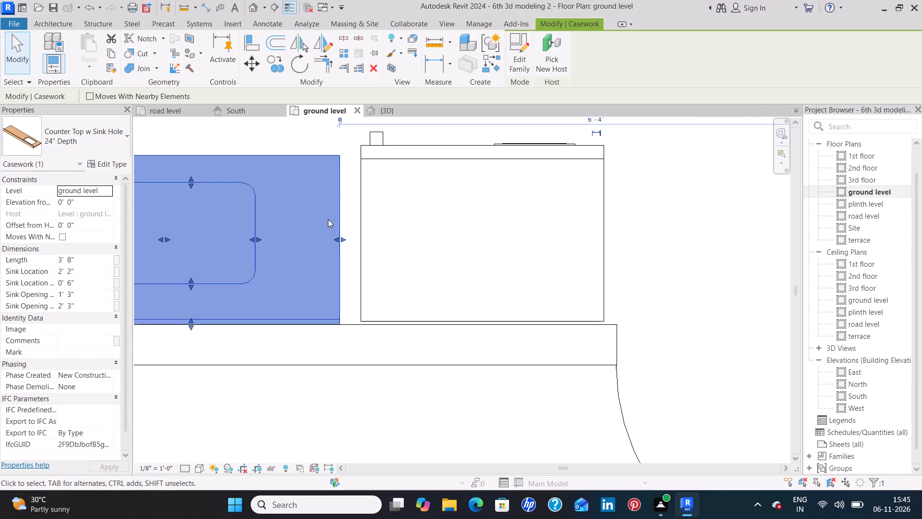
{"action": "scroll", "coordinate": [328, 219], "scroll_direction": "down", "scroll_amount": 5}
{"action": "left_click", "coordinate": [290, 142]}
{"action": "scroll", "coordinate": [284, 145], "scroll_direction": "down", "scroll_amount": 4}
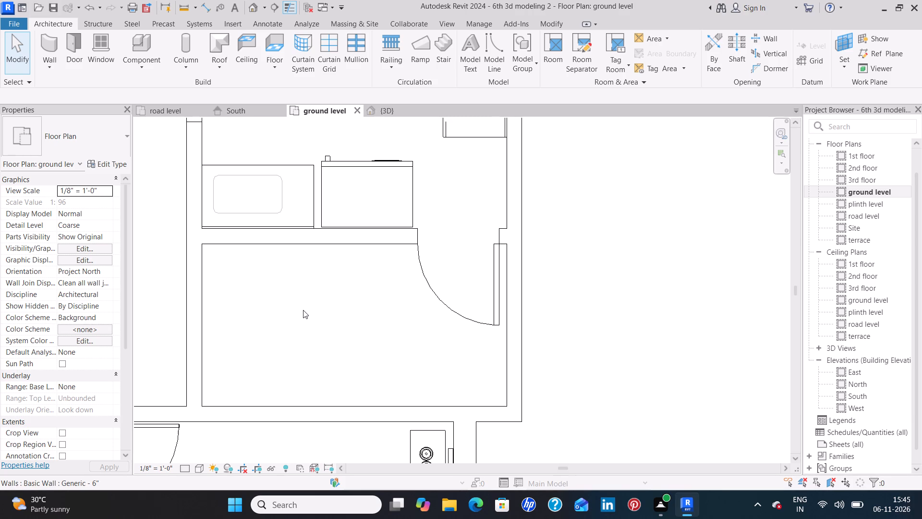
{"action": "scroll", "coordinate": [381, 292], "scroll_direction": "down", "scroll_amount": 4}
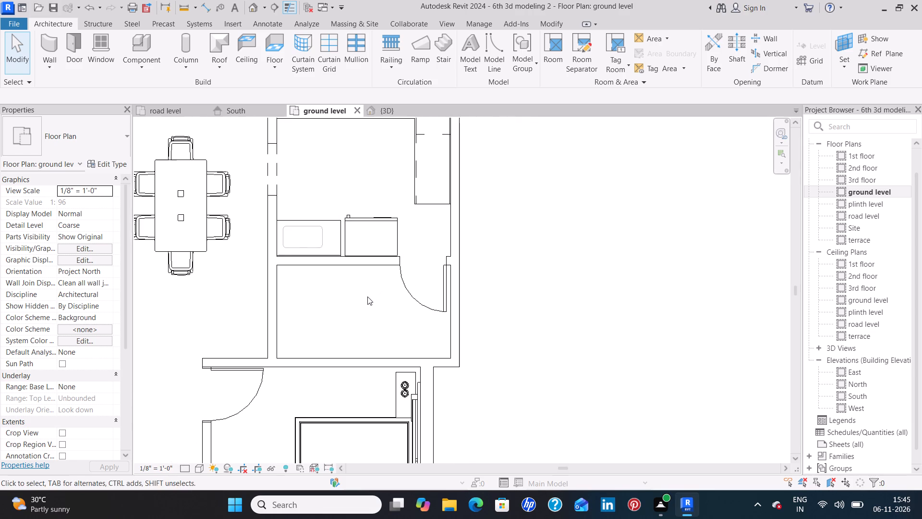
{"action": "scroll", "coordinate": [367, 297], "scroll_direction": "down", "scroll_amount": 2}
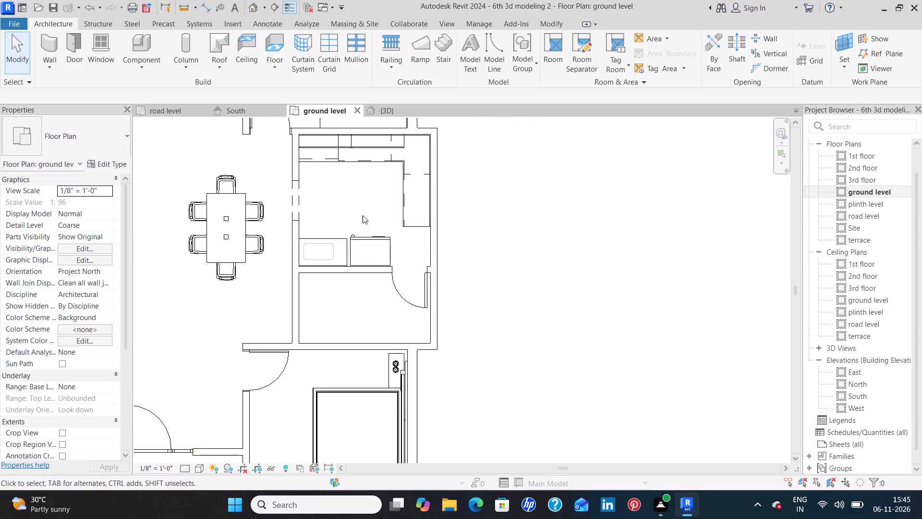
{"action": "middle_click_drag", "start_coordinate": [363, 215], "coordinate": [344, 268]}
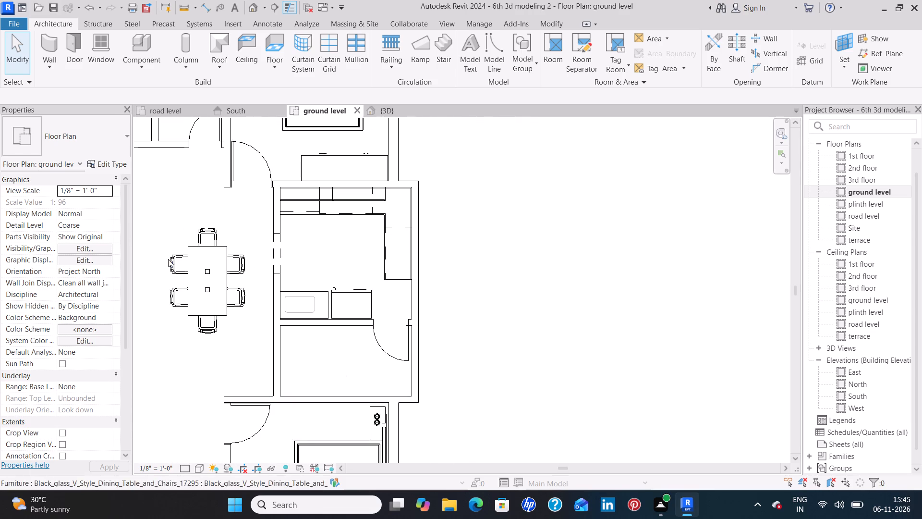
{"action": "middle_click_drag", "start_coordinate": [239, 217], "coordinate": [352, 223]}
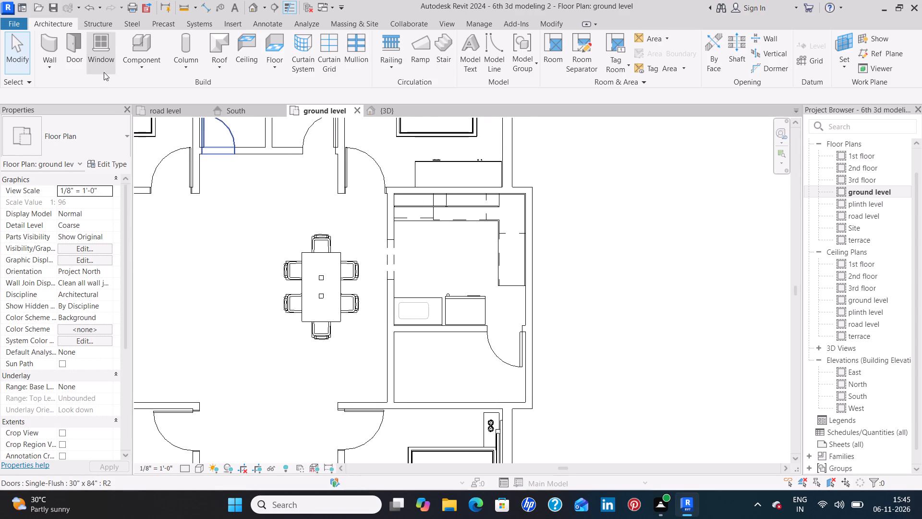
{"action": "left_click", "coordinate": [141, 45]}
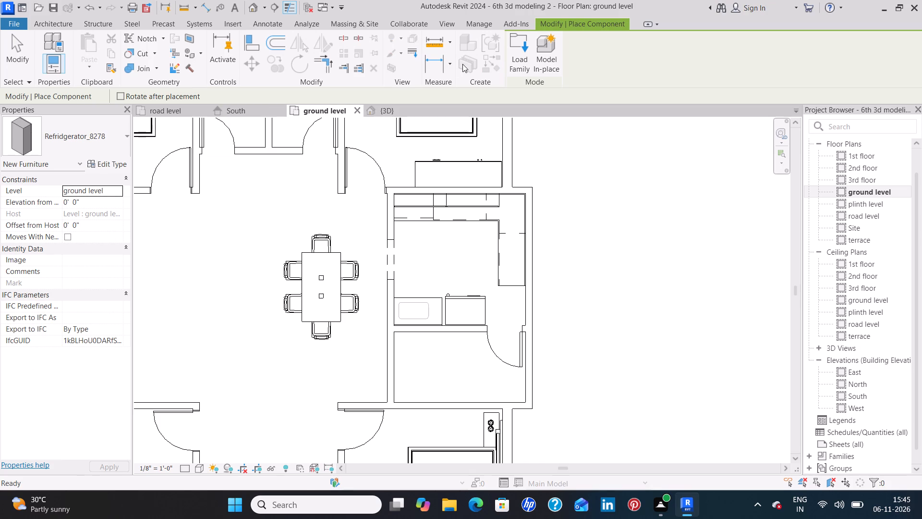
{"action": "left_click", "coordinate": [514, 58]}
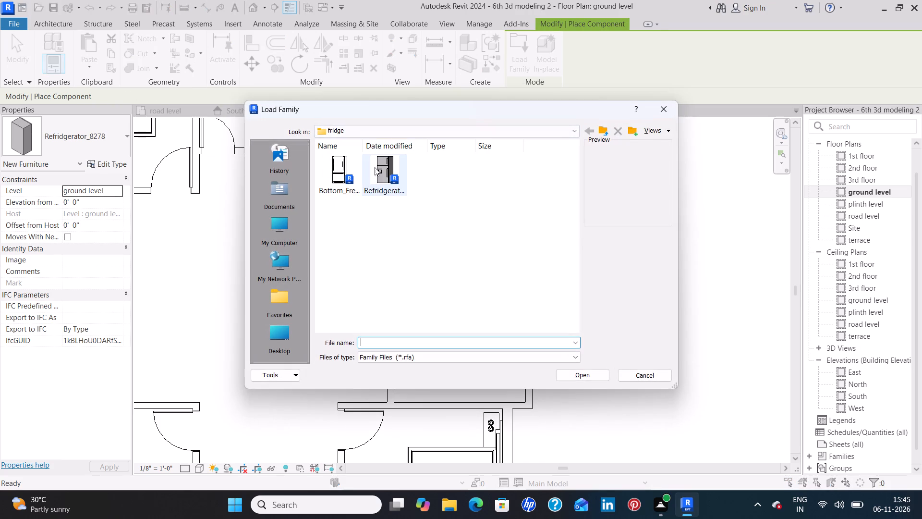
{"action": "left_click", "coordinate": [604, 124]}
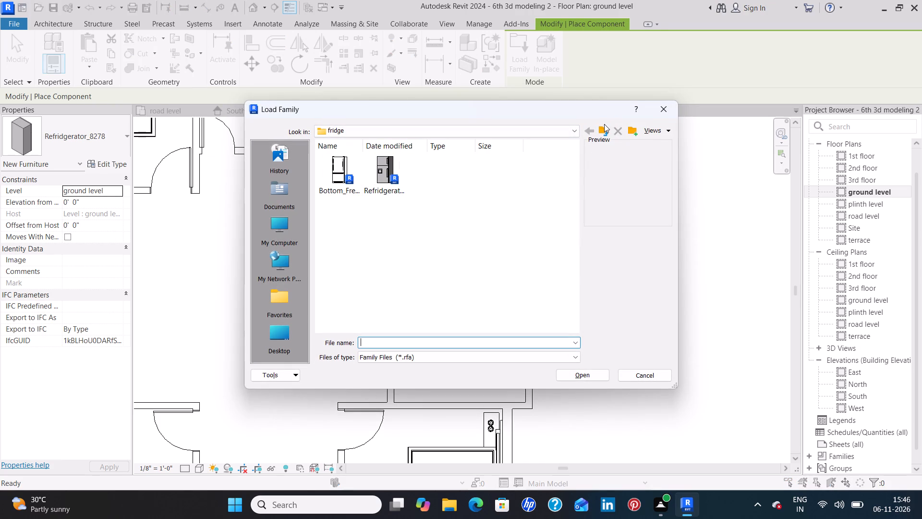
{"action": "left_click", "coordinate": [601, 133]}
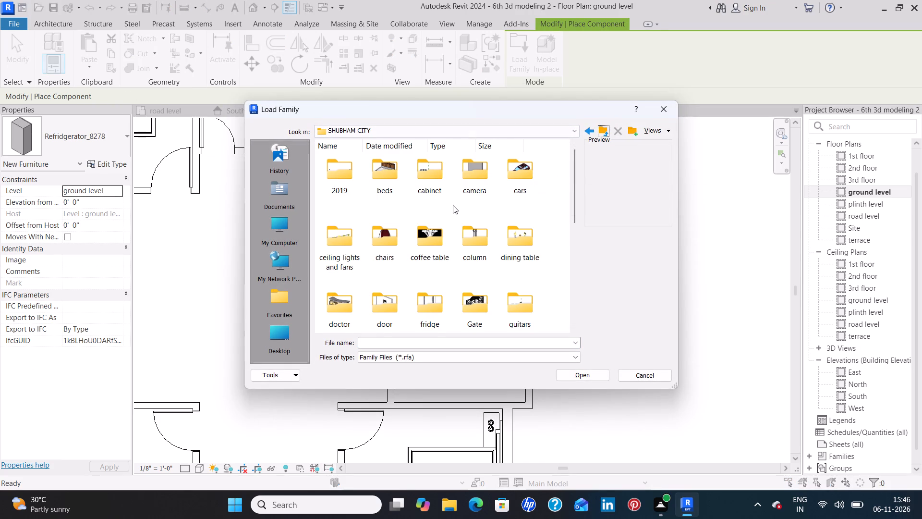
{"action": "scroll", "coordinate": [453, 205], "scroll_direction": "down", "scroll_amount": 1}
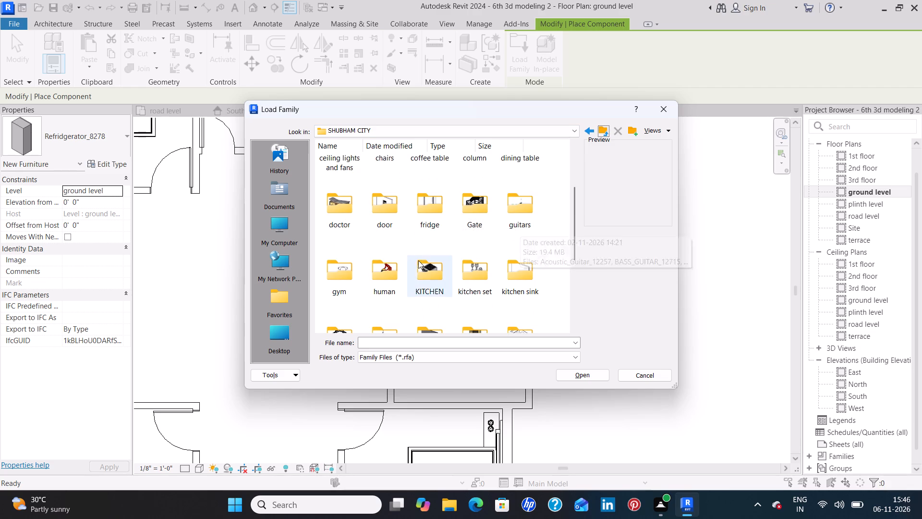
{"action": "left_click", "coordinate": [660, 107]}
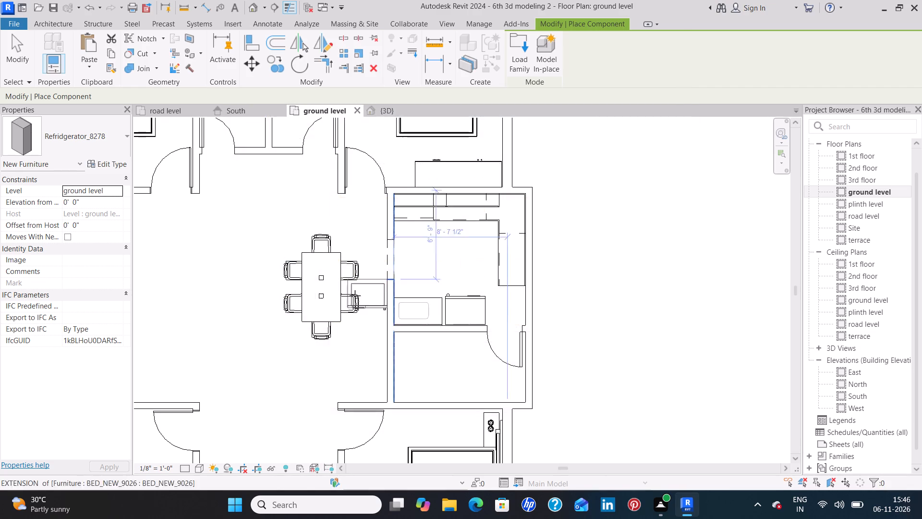
Examine the foyer, porch and entrance steps on the reference 4 BHK floor plan image.
{"action": "scroll", "coordinate": [329, 303], "scroll_direction": "down", "scroll_amount": 4}
{"action": "scroll", "coordinate": [289, 289], "scroll_direction": "down", "scroll_amount": 12}
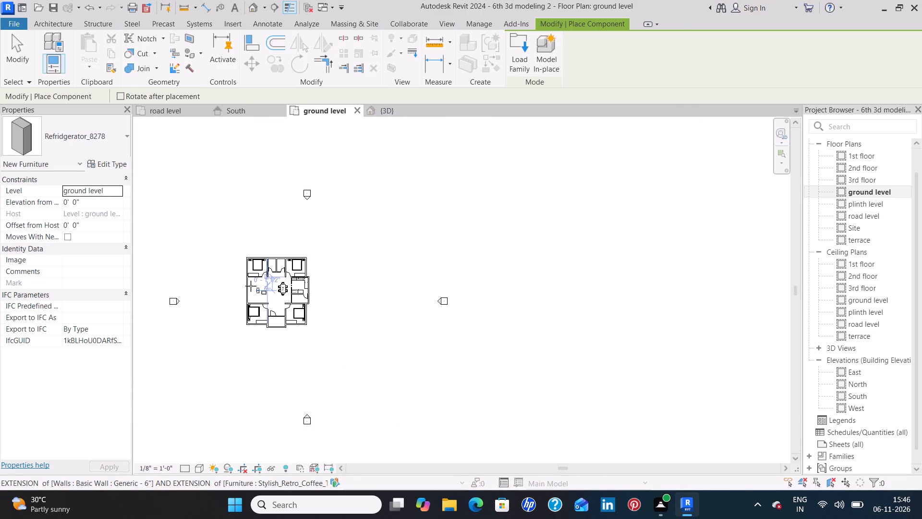
{"action": "middle_click_drag", "start_coordinate": [215, 279], "coordinate": [509, 256]}
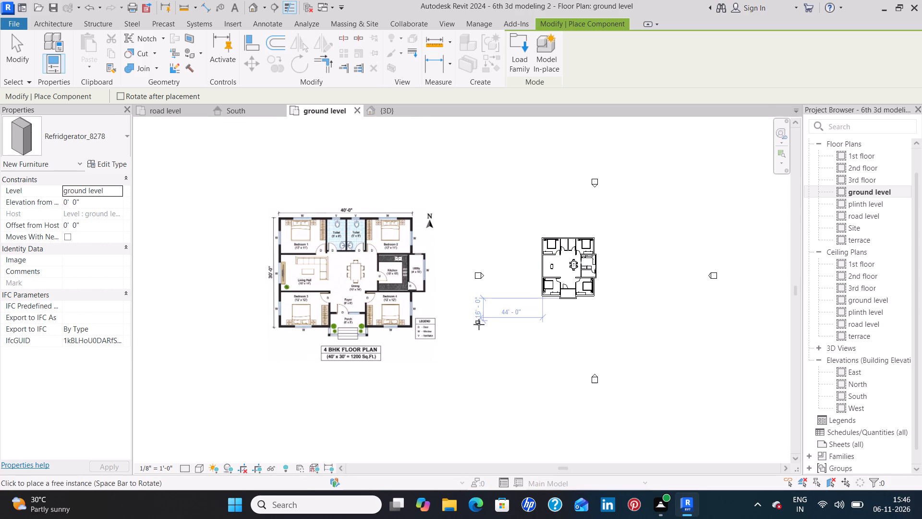
{"action": "scroll", "coordinate": [353, 349], "scroll_direction": "up", "scroll_amount": 6}
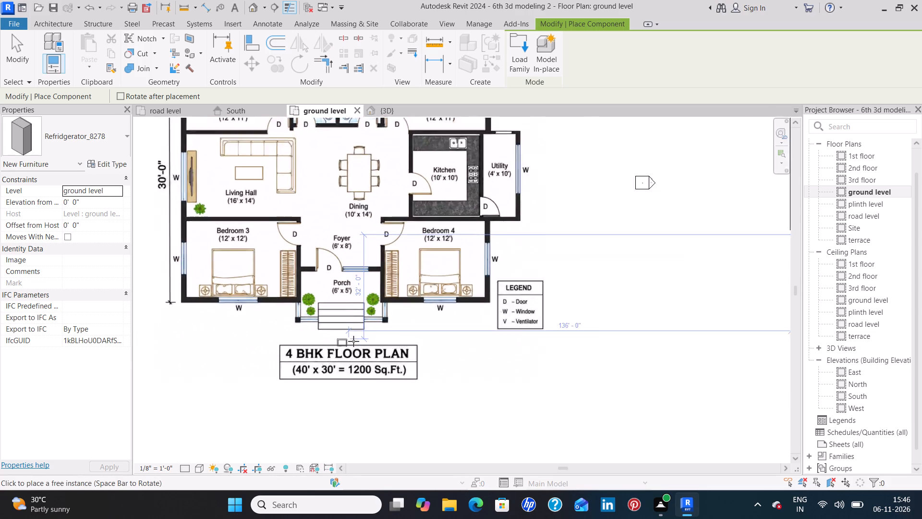
{"action": "scroll", "coordinate": [353, 341], "scroll_direction": "up", "scroll_amount": 2}
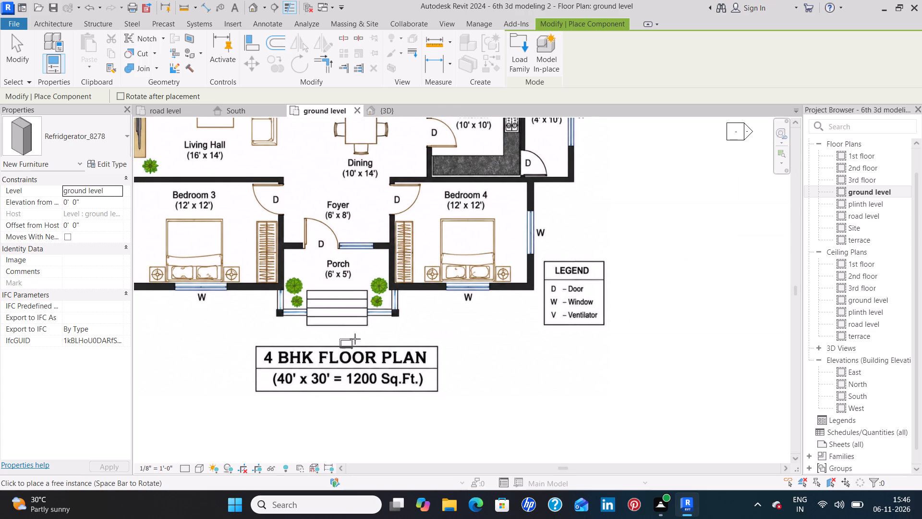
{"action": "scroll", "coordinate": [355, 339], "scroll_direction": "down", "scroll_amount": 4}
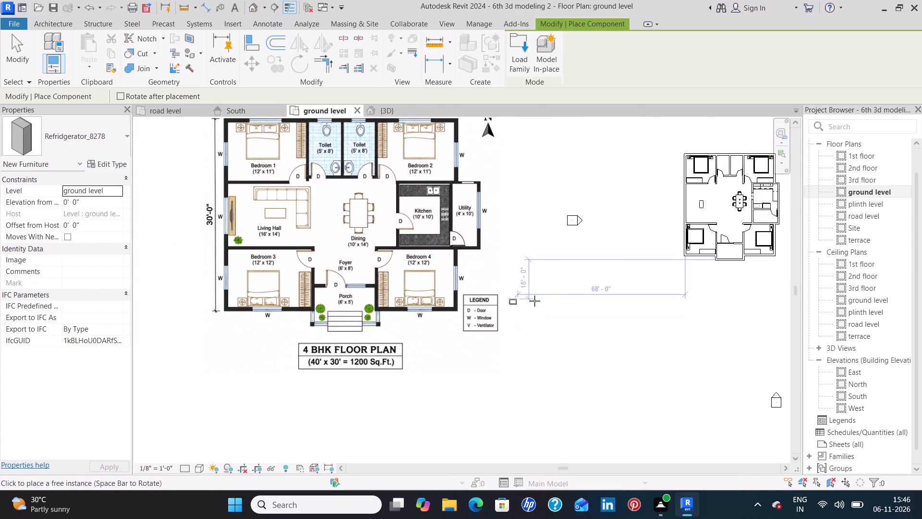
Compare the gate families in the Gate folder and load Sliding_Gate_17236 as a component for the house model.
{"action": "middle_click_drag", "start_coordinate": [642, 311], "coordinate": [311, 301]}
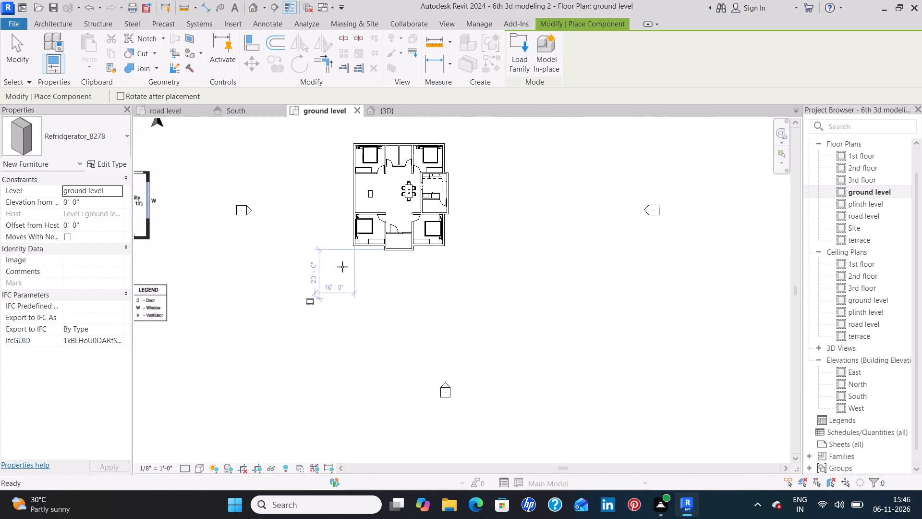
{"action": "scroll", "coordinate": [373, 247], "scroll_direction": "up", "scroll_amount": 4}
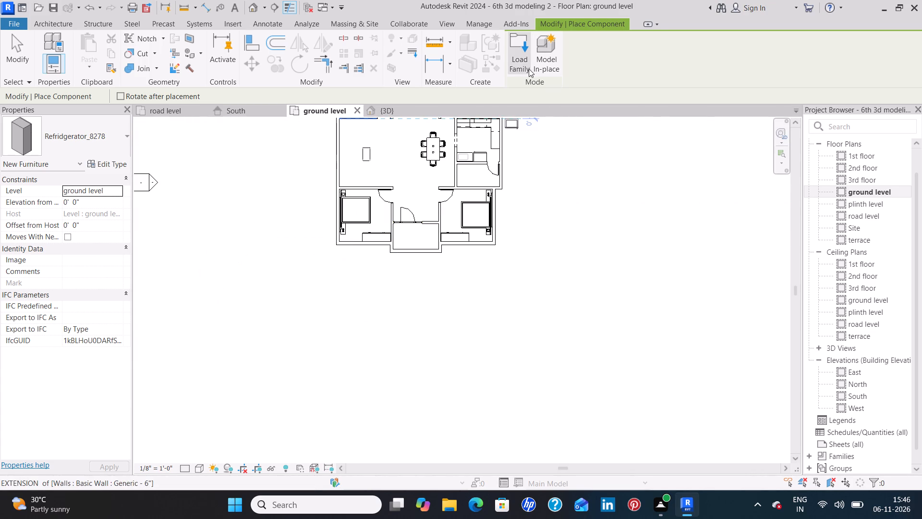
{"action": "left_click", "coordinate": [517, 55]}
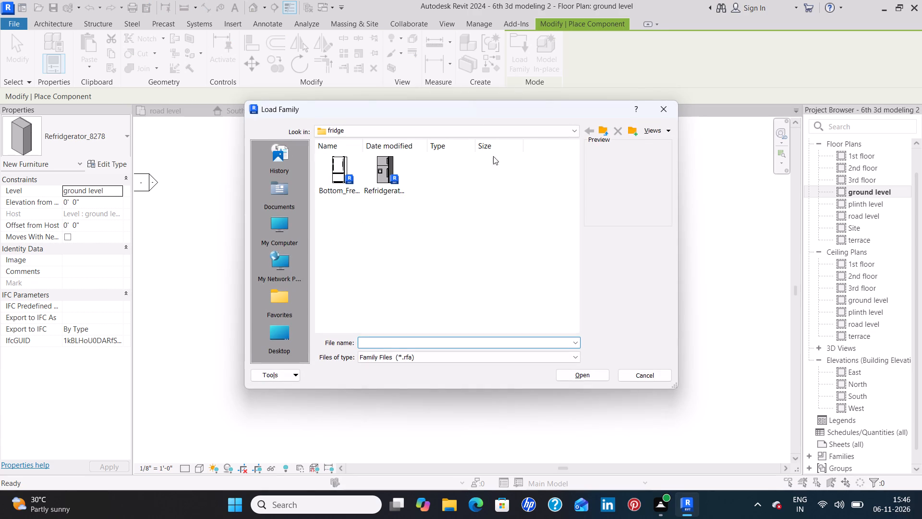
{"action": "left_click", "coordinate": [604, 132]}
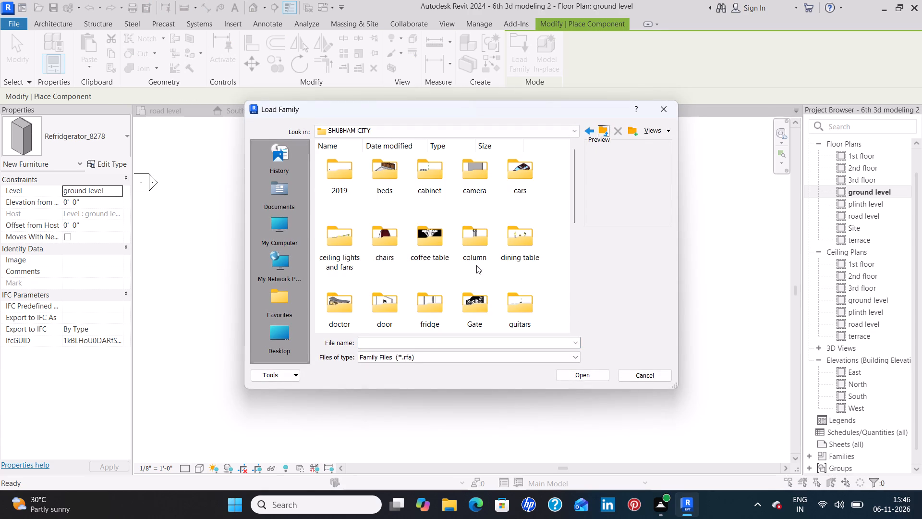
{"action": "left_click", "coordinate": [472, 299]}
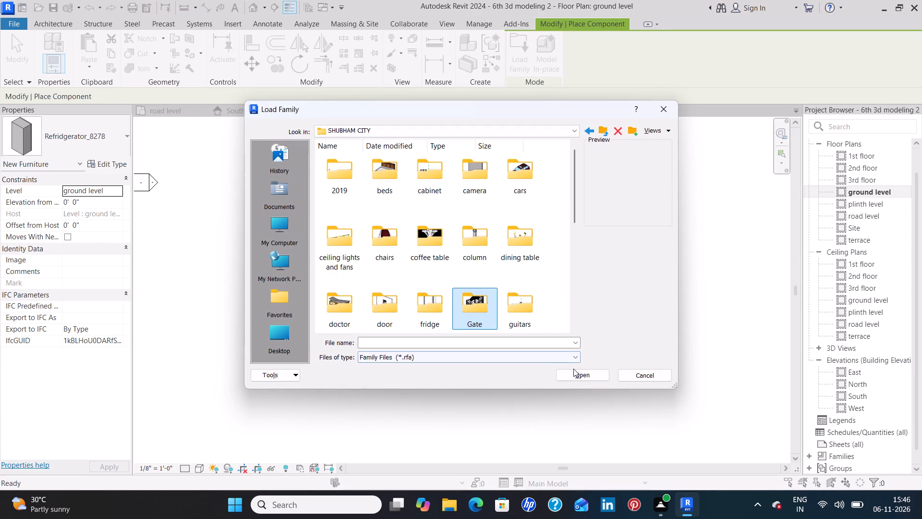
{"action": "left_click", "coordinate": [575, 374]}
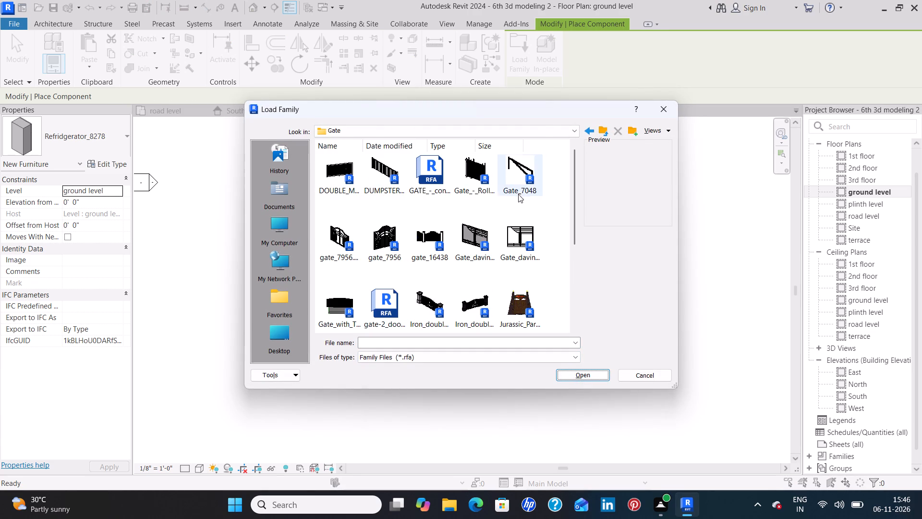
{"action": "left_click", "coordinate": [474, 174]}
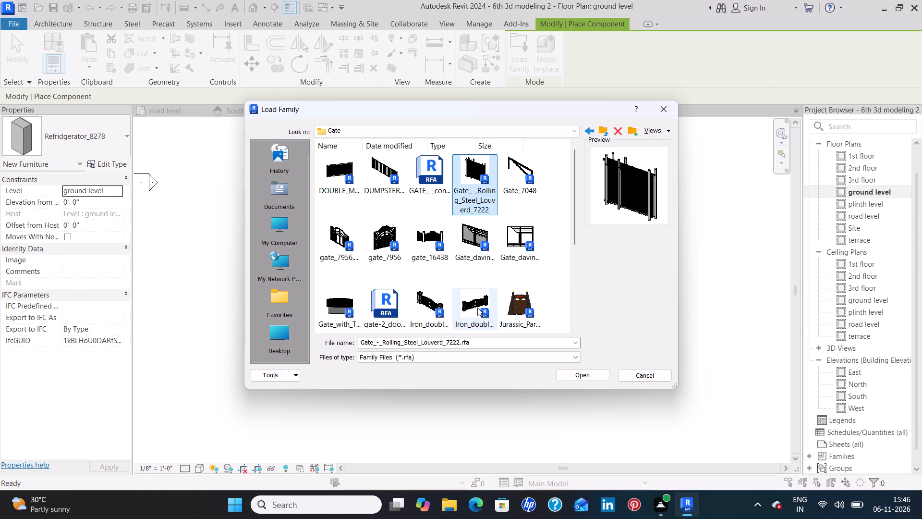
{"action": "scroll", "coordinate": [421, 261], "scroll_direction": "down", "scroll_amount": 2}
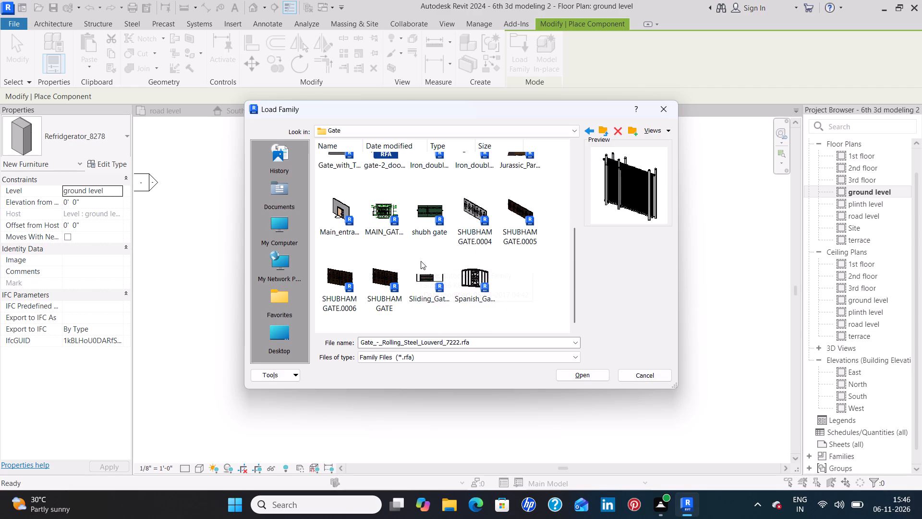
{"action": "scroll", "coordinate": [421, 261], "scroll_direction": "down", "scroll_amount": 1}
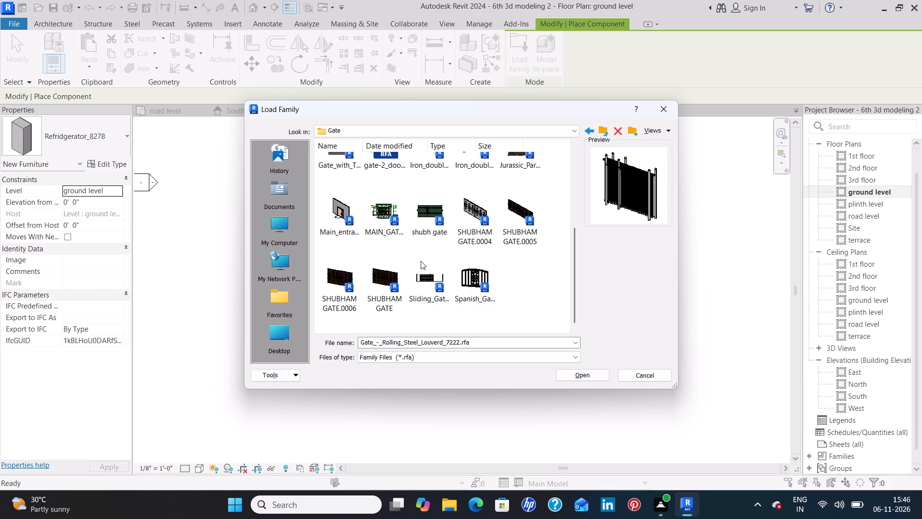
{"action": "left_click", "coordinate": [418, 272]}
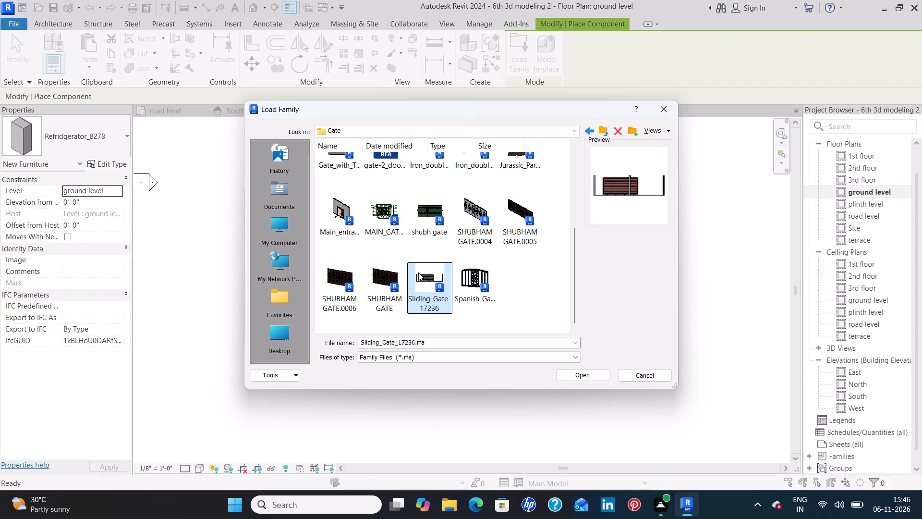
{"action": "scroll", "coordinate": [479, 247], "scroll_direction": "up", "scroll_amount": 3}
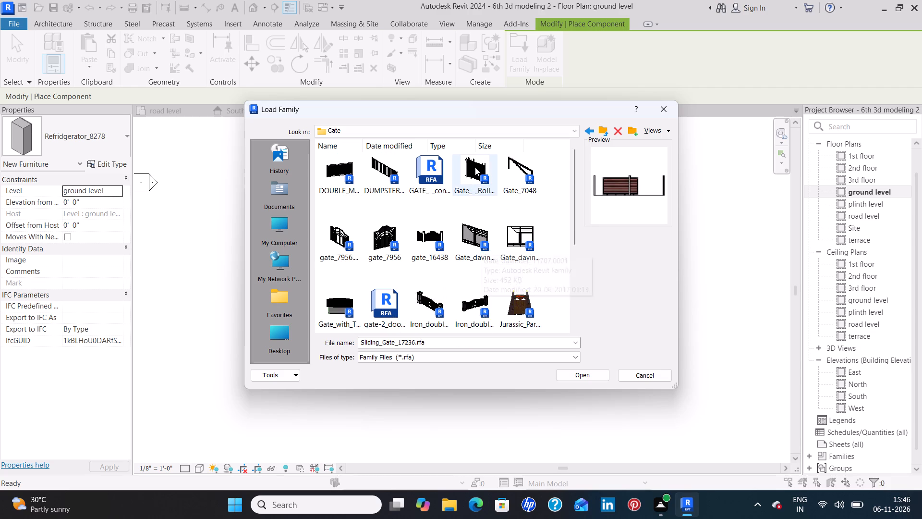
{"action": "left_click", "coordinate": [475, 167]}
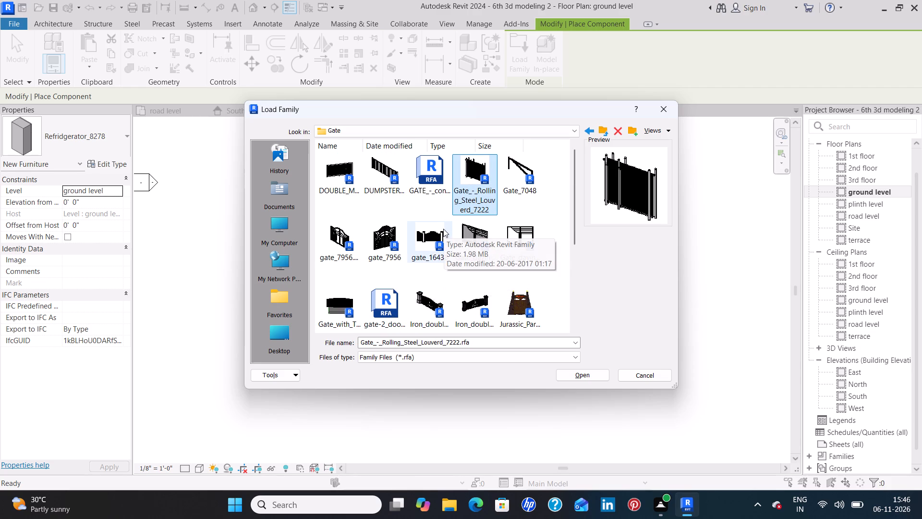
{"action": "scroll", "coordinate": [443, 227], "scroll_direction": "down", "scroll_amount": 4}
{"action": "left_click", "coordinate": [423, 274]}
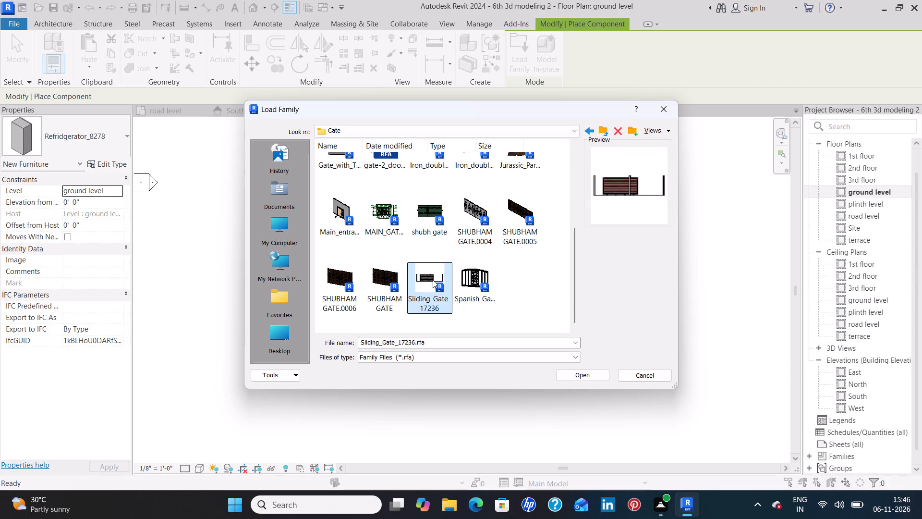
{"action": "left_click", "coordinate": [601, 376]}
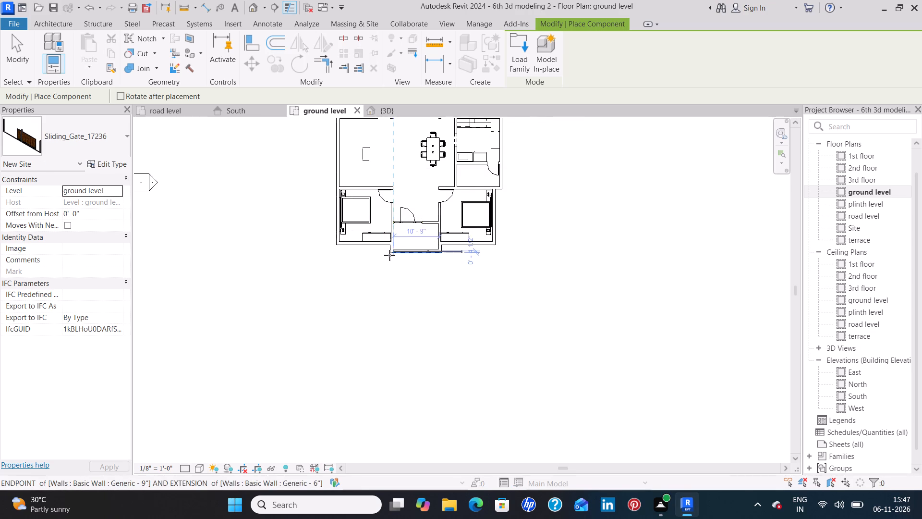
Load the Gate_-_Rolling_Steel_Louverd_7222 family from the Gate folder as a component.
{"action": "scroll", "coordinate": [385, 252], "scroll_direction": "up", "scroll_amount": 6}
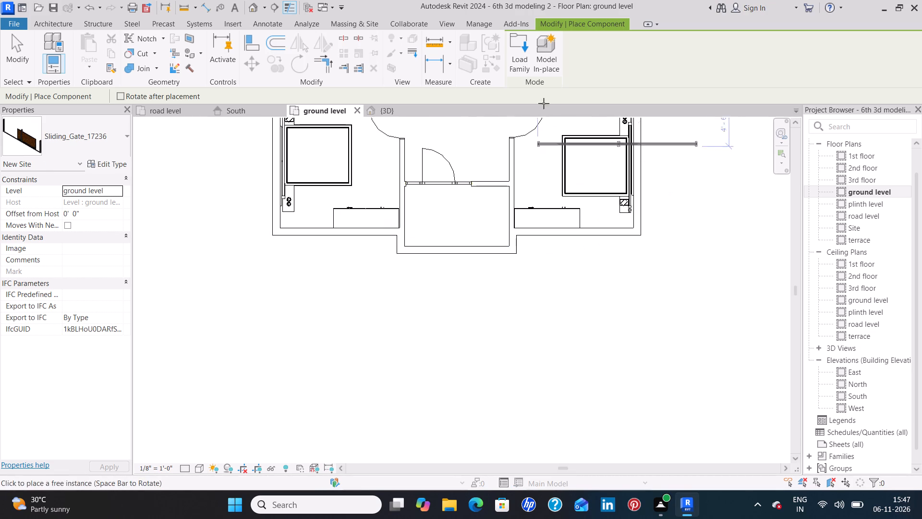
{"action": "left_click", "coordinate": [524, 48]}
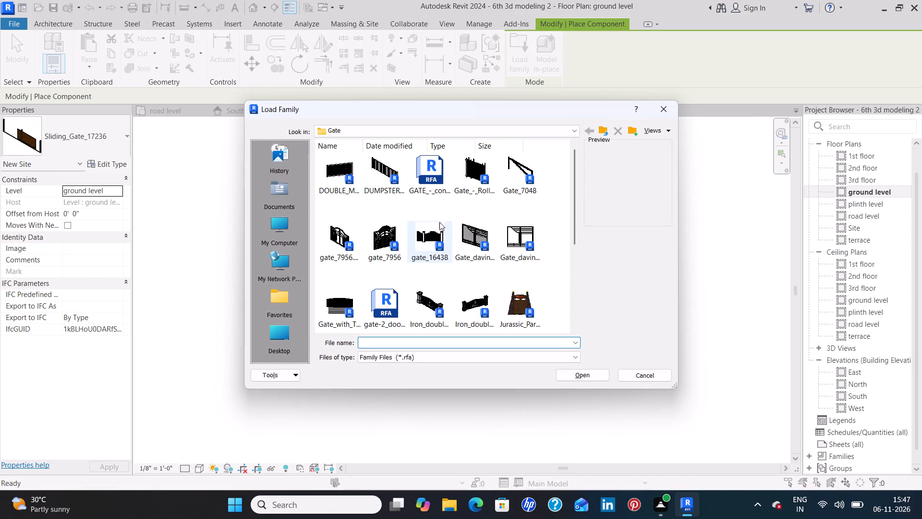
{"action": "left_click", "coordinate": [477, 168]}
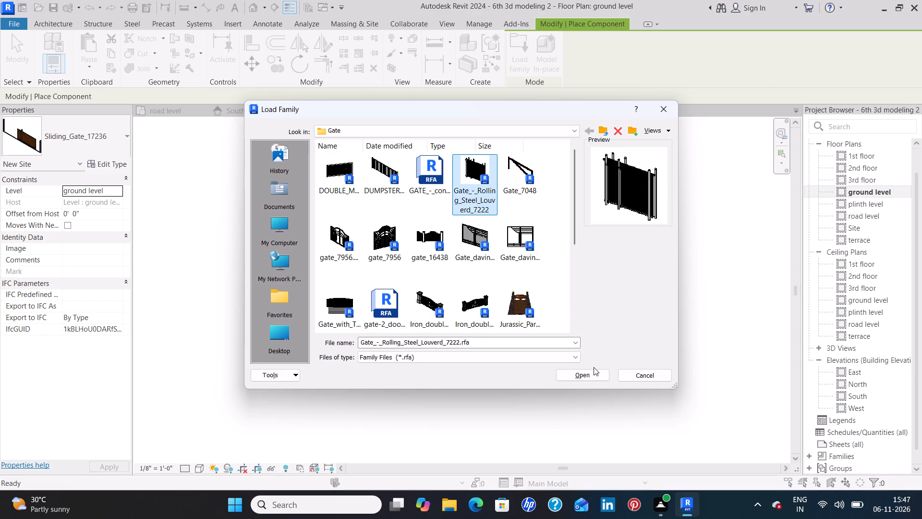
{"action": "left_click", "coordinate": [588, 379]}
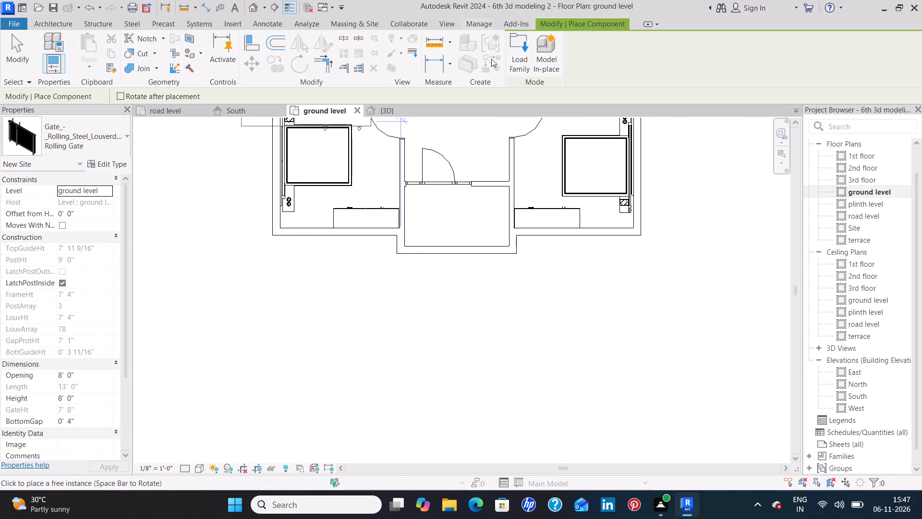
Compare more loadable gates in the Gate folder, including the Spanish wrought-iron gate, gate_7956.0001, Iron_double_gate_2838 and SHUBHAM GATE.0006.
{"action": "left_click", "coordinate": [524, 65]}
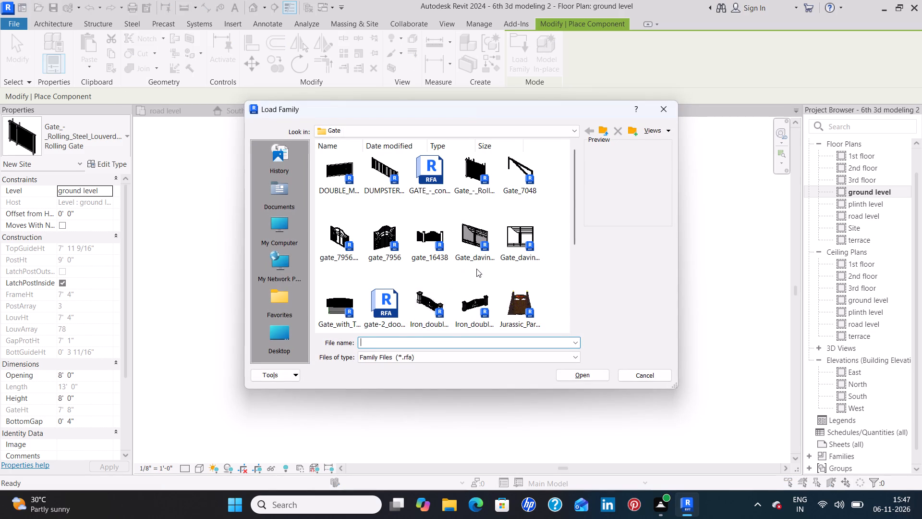
{"action": "scroll", "coordinate": [476, 269], "scroll_direction": "down", "scroll_amount": 4}
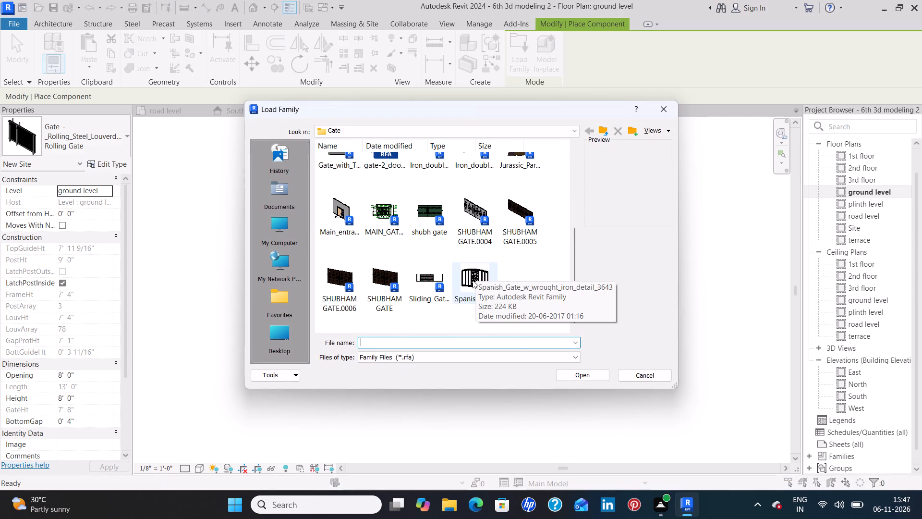
{"action": "left_click", "coordinate": [472, 281]}
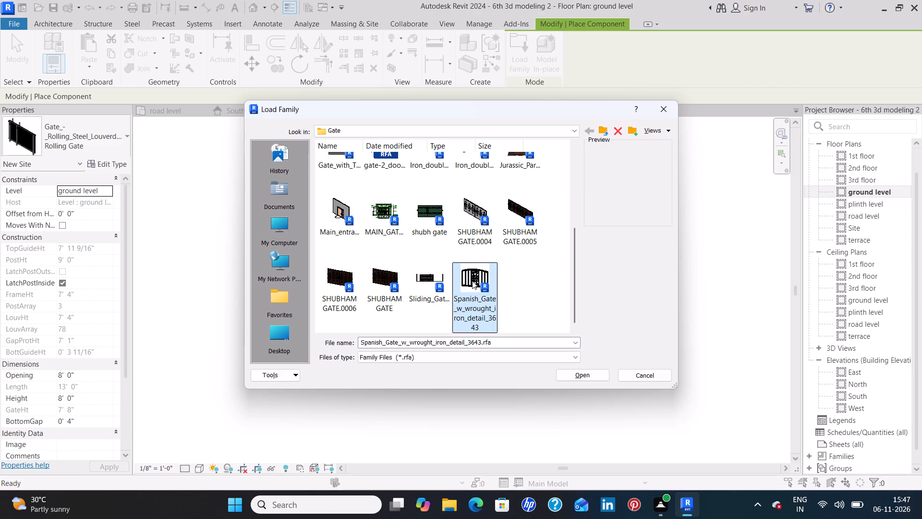
{"action": "scroll", "coordinate": [515, 262], "scroll_direction": "up", "scroll_amount": 1}
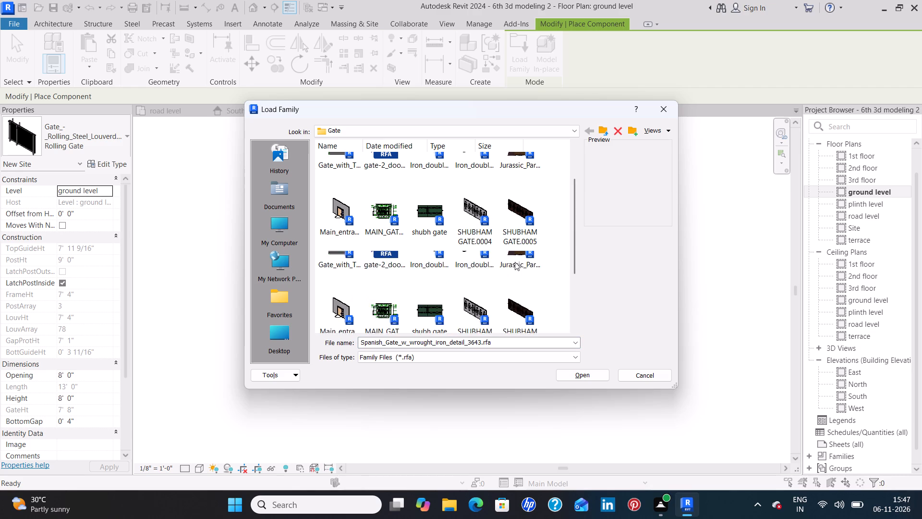
{"action": "scroll", "coordinate": [515, 262], "scroll_direction": "up", "scroll_amount": 1}
{"action": "left_click", "coordinate": [340, 228]}
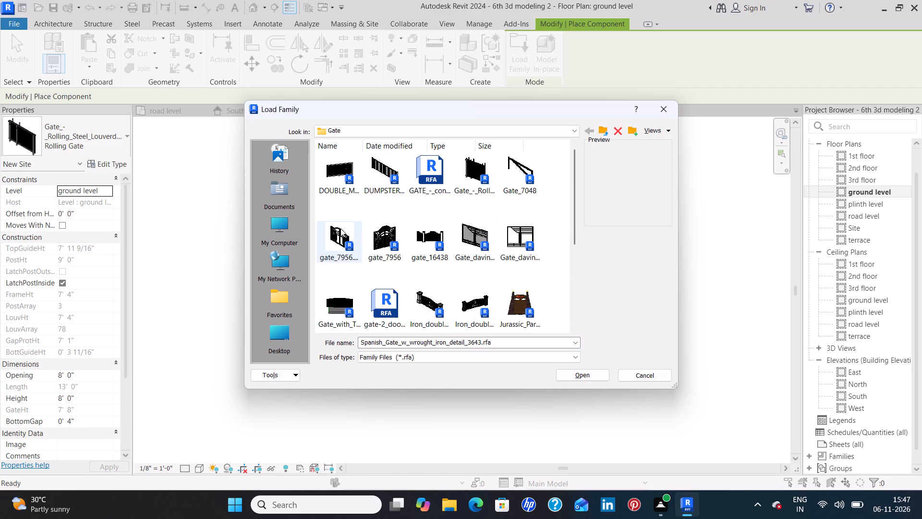
{"action": "scroll", "coordinate": [484, 266], "scroll_direction": "down", "scroll_amount": 1}
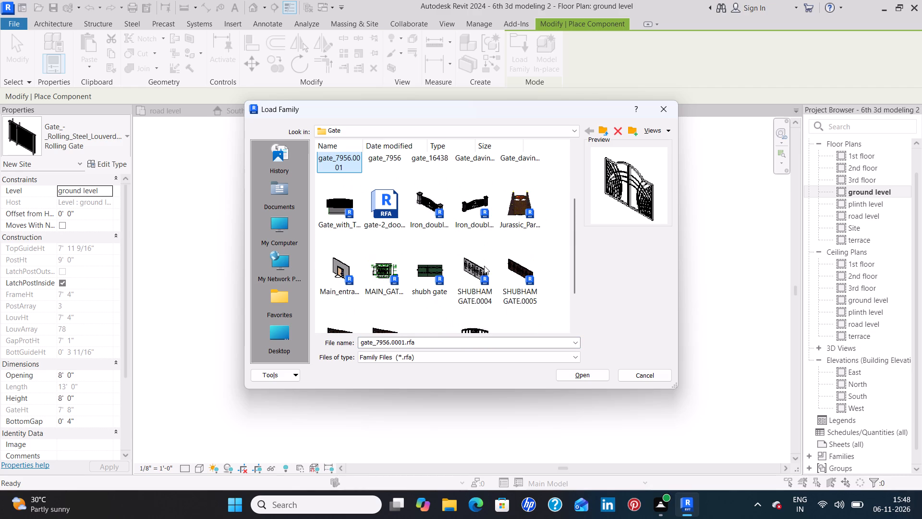
{"action": "left_click", "coordinate": [425, 205]}
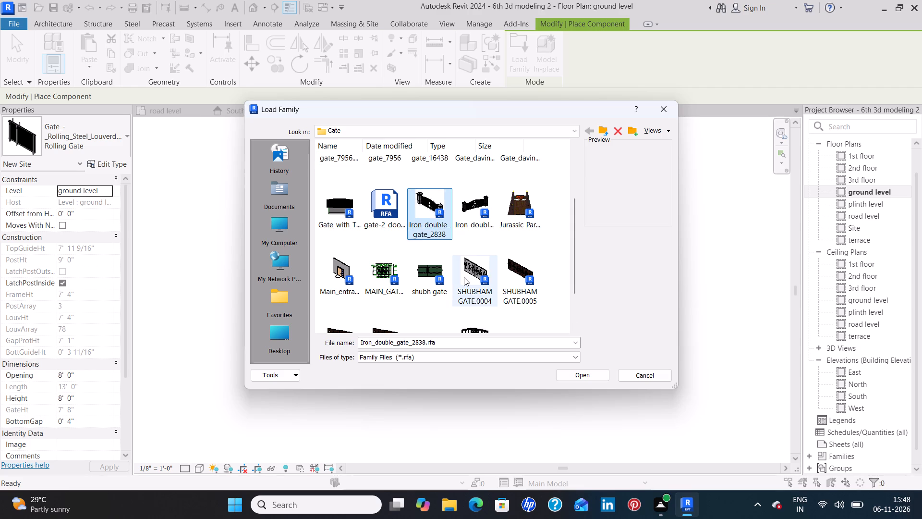
{"action": "scroll", "coordinate": [464, 277], "scroll_direction": "down", "scroll_amount": 2}
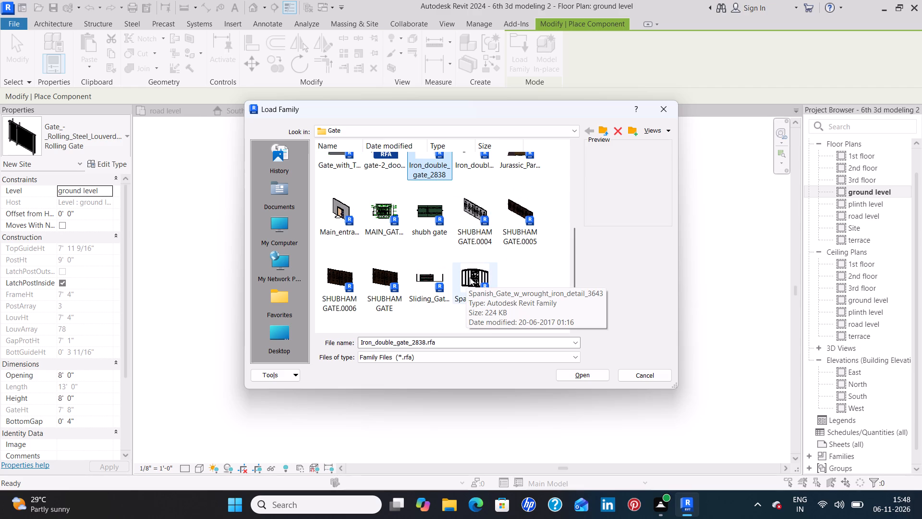
{"action": "left_click", "coordinate": [335, 281]}
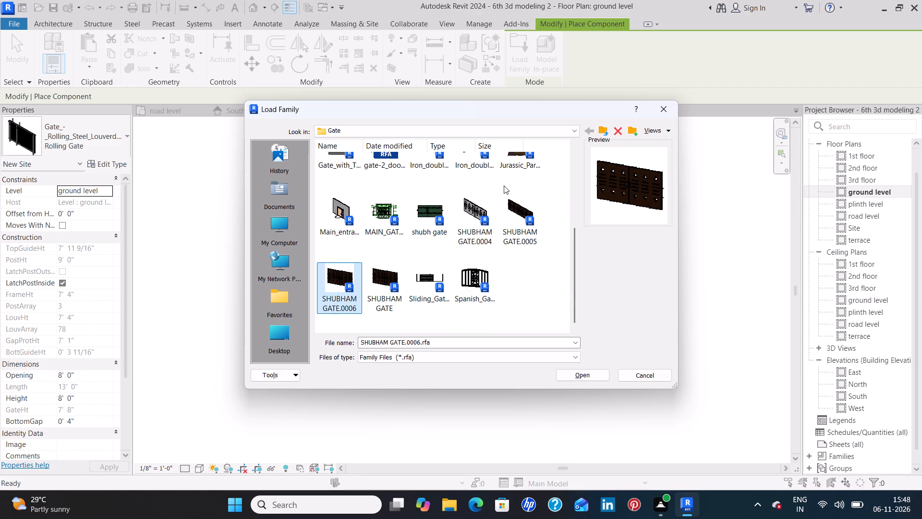
Browse the guitars, KITCHEN and kitchen sink folders of the SHUBHAM CITY family library for usable components.
{"action": "left_click", "coordinate": [603, 129]}
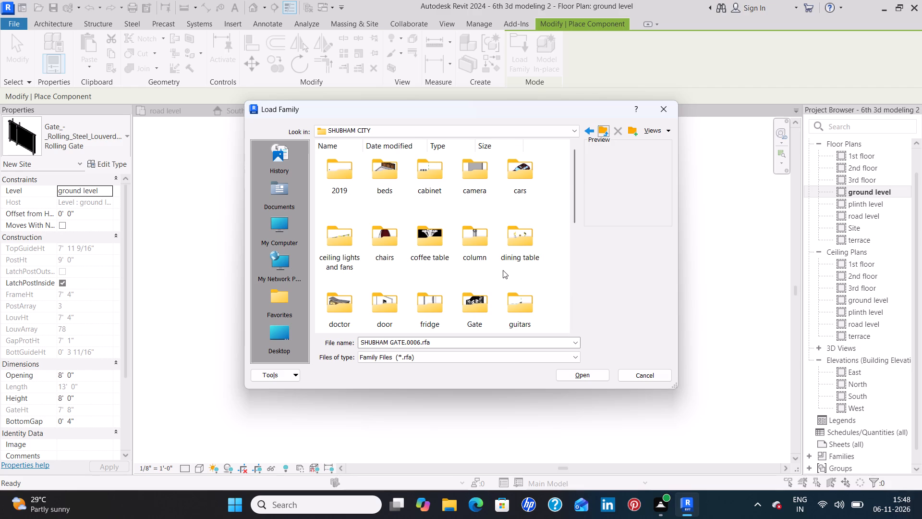
{"action": "scroll", "coordinate": [503, 270], "scroll_direction": "down", "scroll_amount": 1}
{"action": "double_click", "coordinate": [513, 210]}
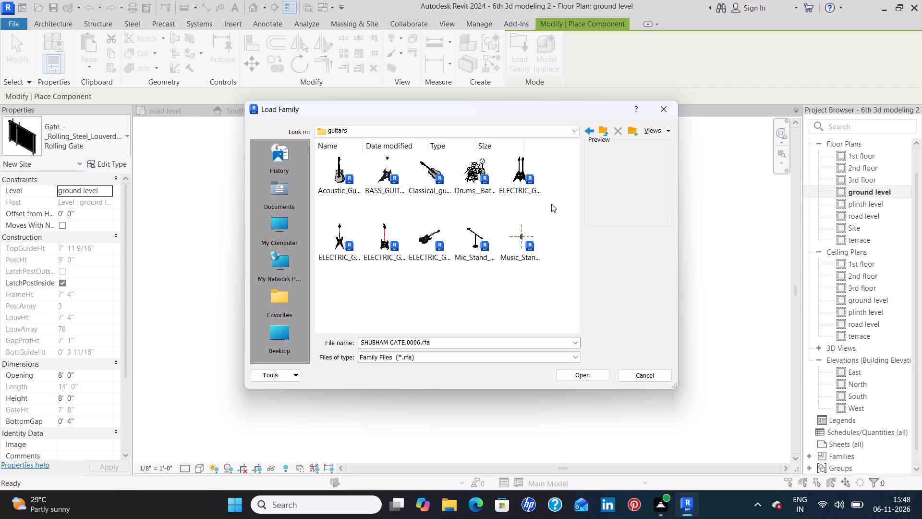
{"action": "left_click", "coordinate": [605, 134]}
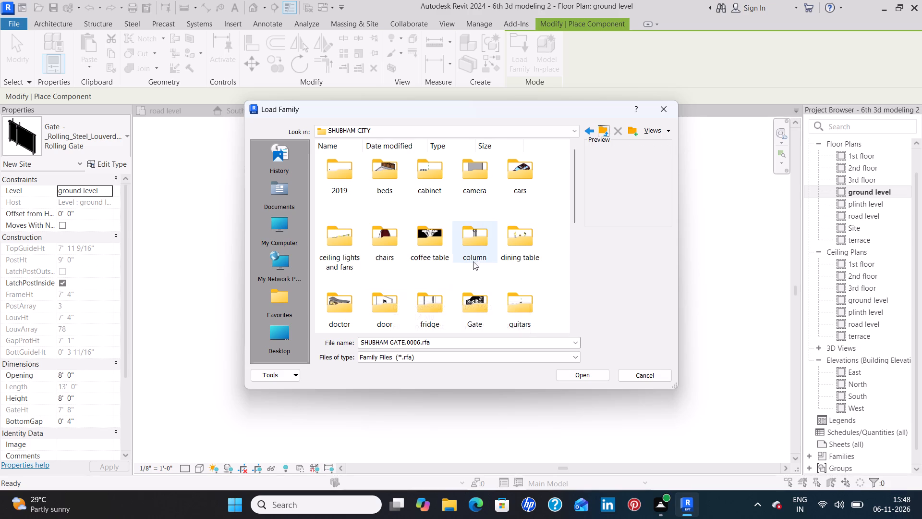
{"action": "scroll", "coordinate": [477, 257], "scroll_direction": "down", "scroll_amount": 2}
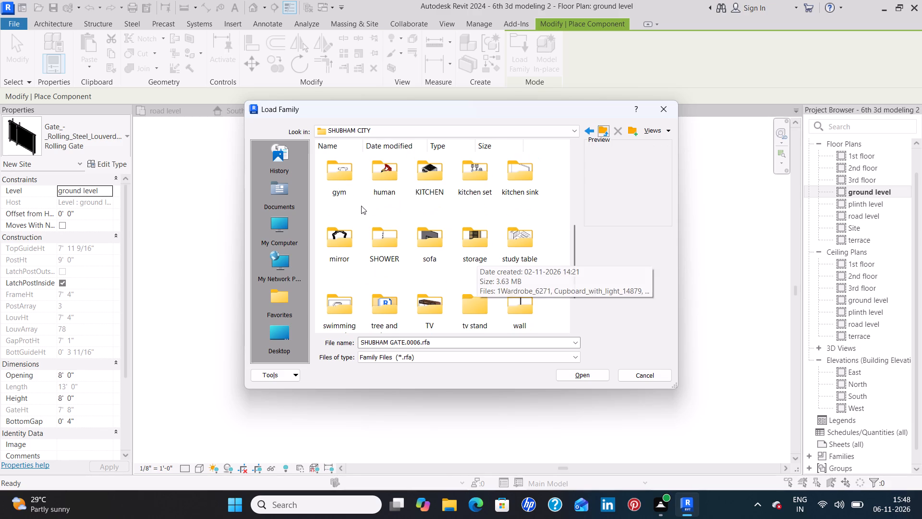
{"action": "double_click", "coordinate": [430, 179]}
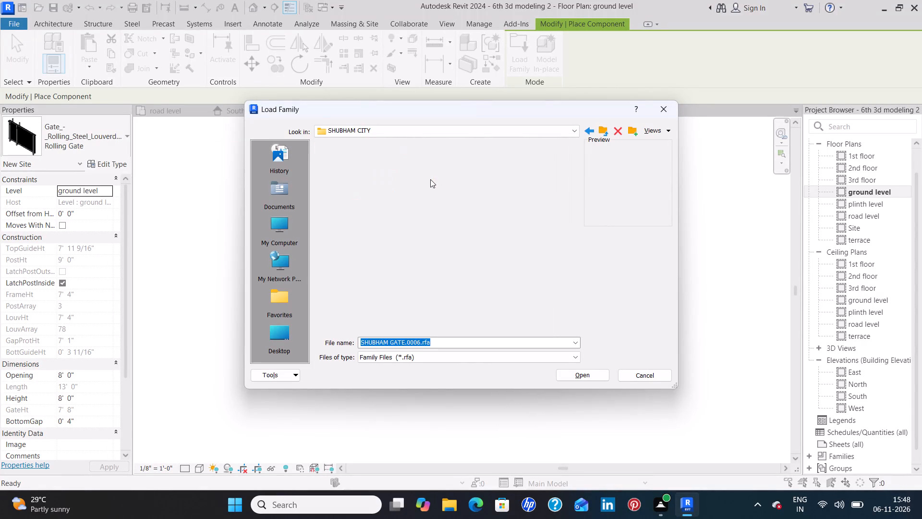
{"action": "scroll", "coordinate": [419, 206], "scroll_direction": "down", "scroll_amount": 1}
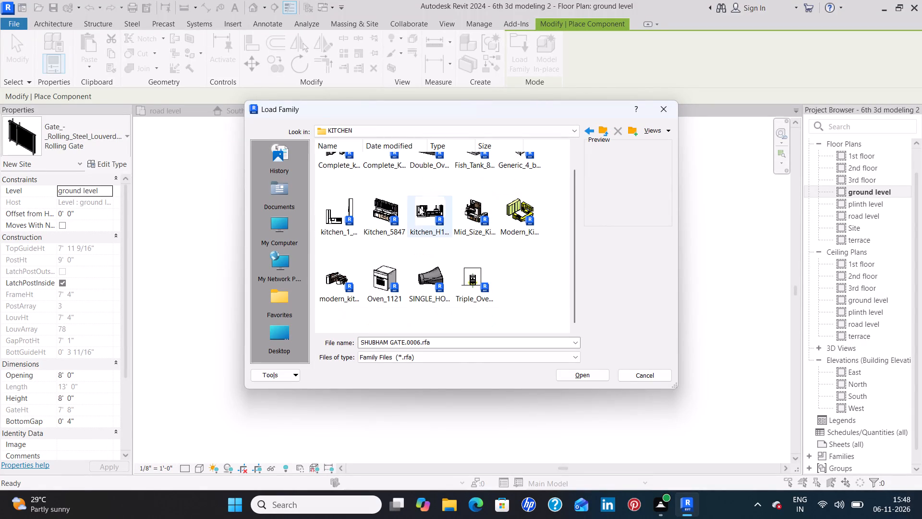
{"action": "scroll", "coordinate": [419, 207], "scroll_direction": "down", "scroll_amount": 1}
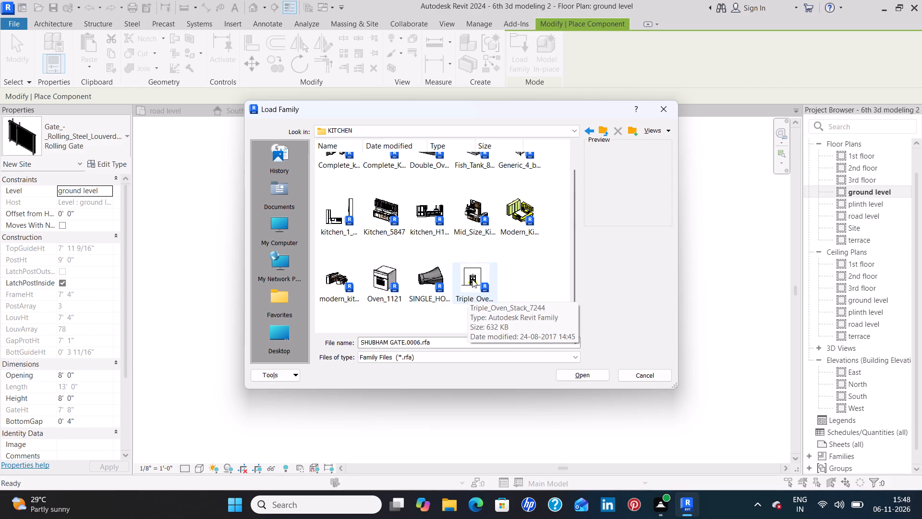
{"action": "scroll", "coordinate": [472, 279], "scroll_direction": "up", "scroll_amount": 1}
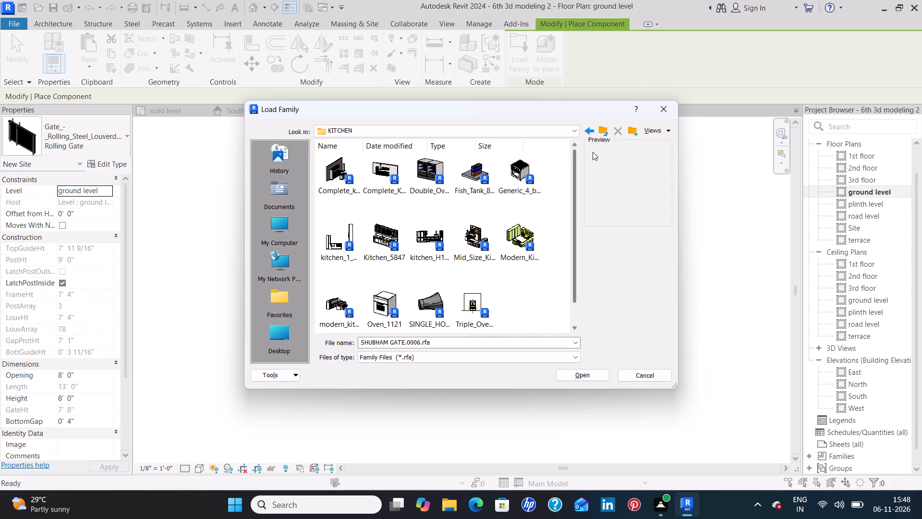
{"action": "left_click", "coordinate": [602, 132]}
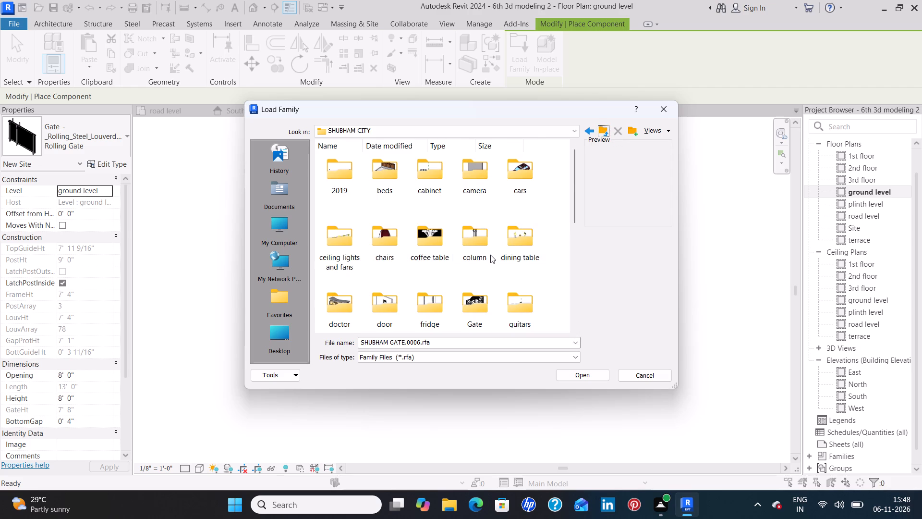
{"action": "scroll", "coordinate": [490, 258], "scroll_direction": "down", "scroll_amount": 2}
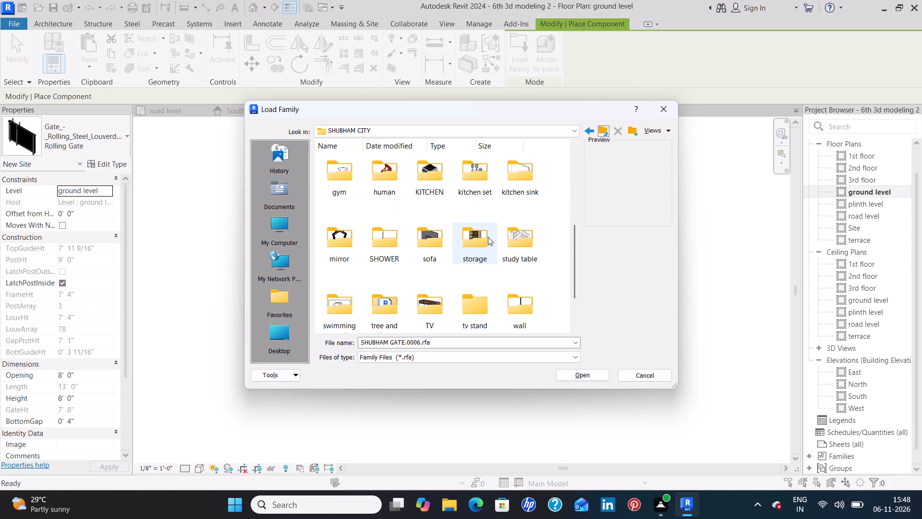
{"action": "left_click", "coordinate": [524, 189]}
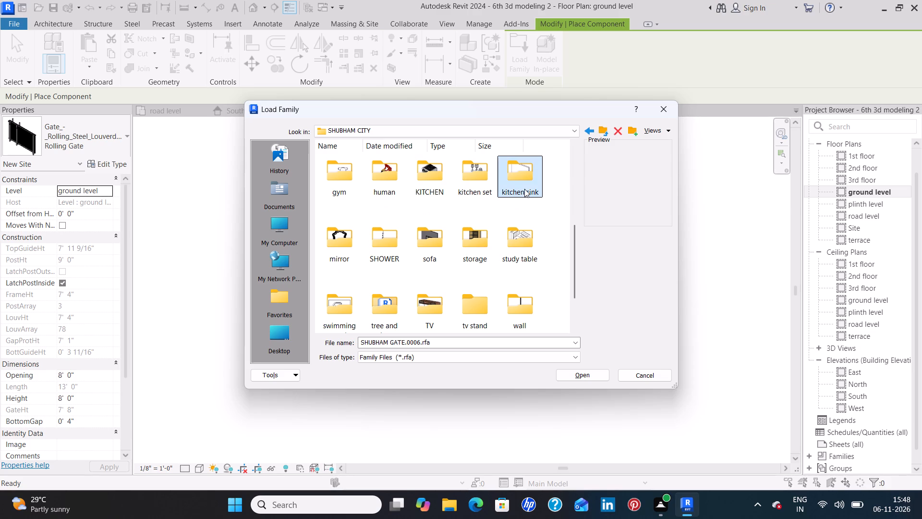
{"action": "double_click", "coordinate": [523, 189]}
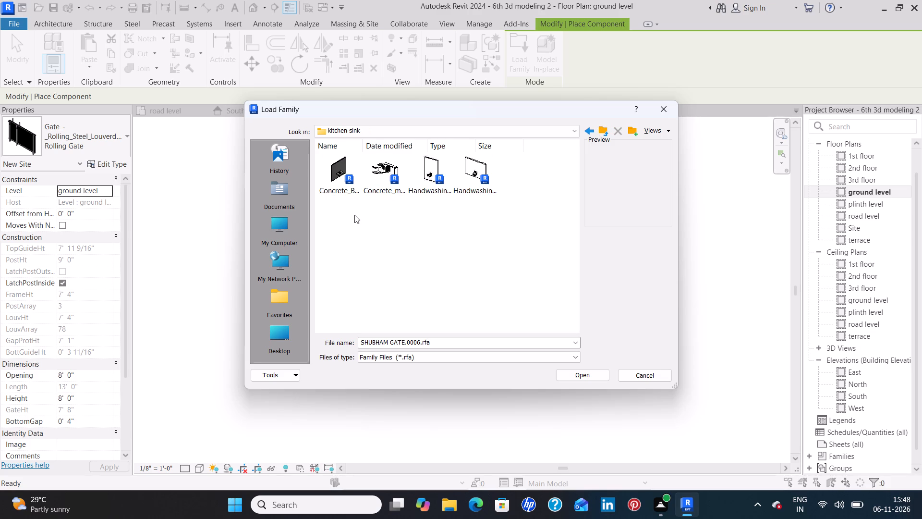
{"action": "left_click", "coordinate": [605, 134]}
Load the Shower_columns_15486 family from the SHOWER folder as a component.
{"action": "scroll", "coordinate": [414, 258], "scroll_direction": "down", "scroll_amount": 2}
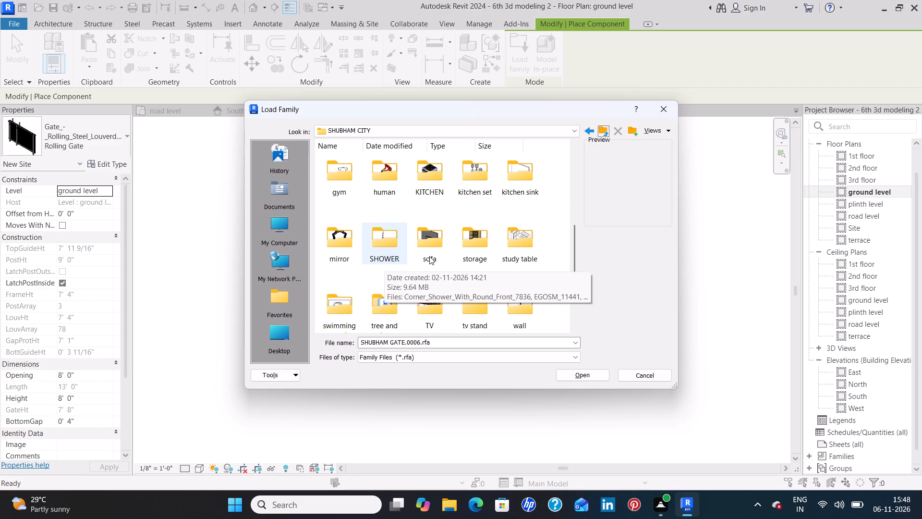
{"action": "left_click", "coordinate": [372, 243]}
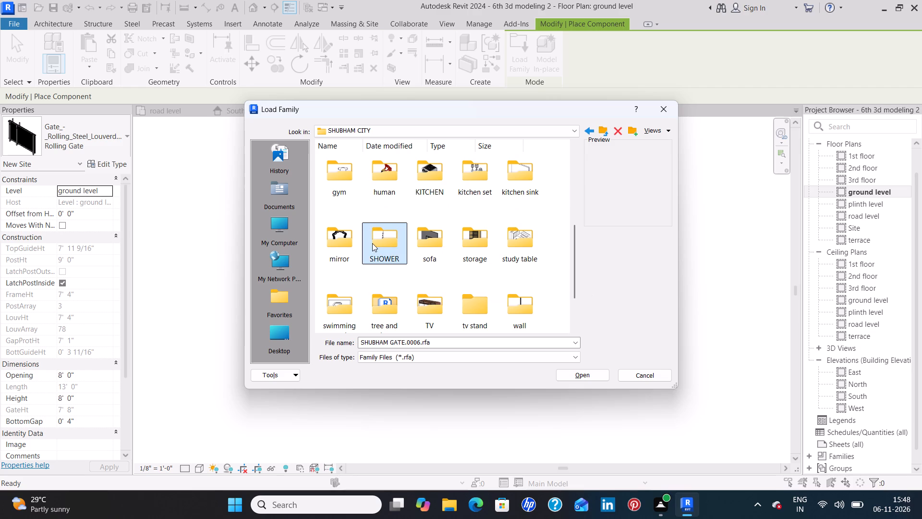
{"action": "double_click", "coordinate": [372, 243]}
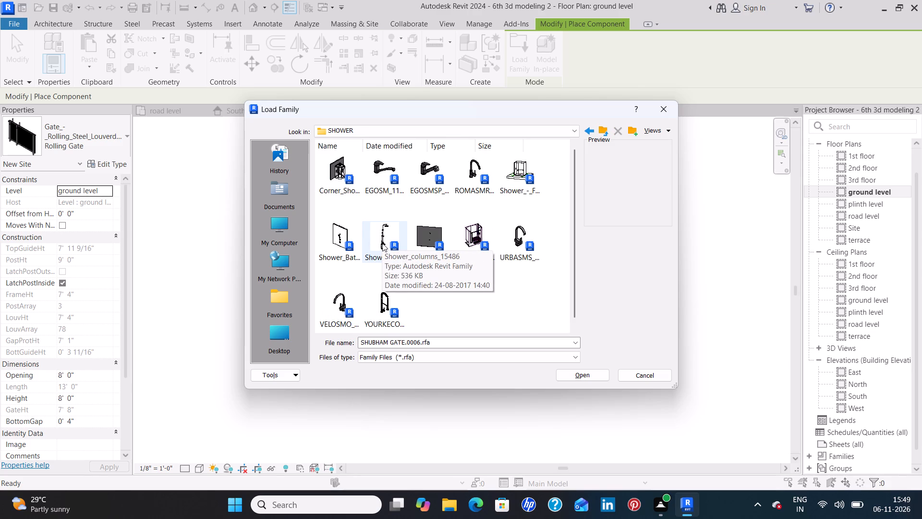
{"action": "left_click", "coordinate": [340, 239]}
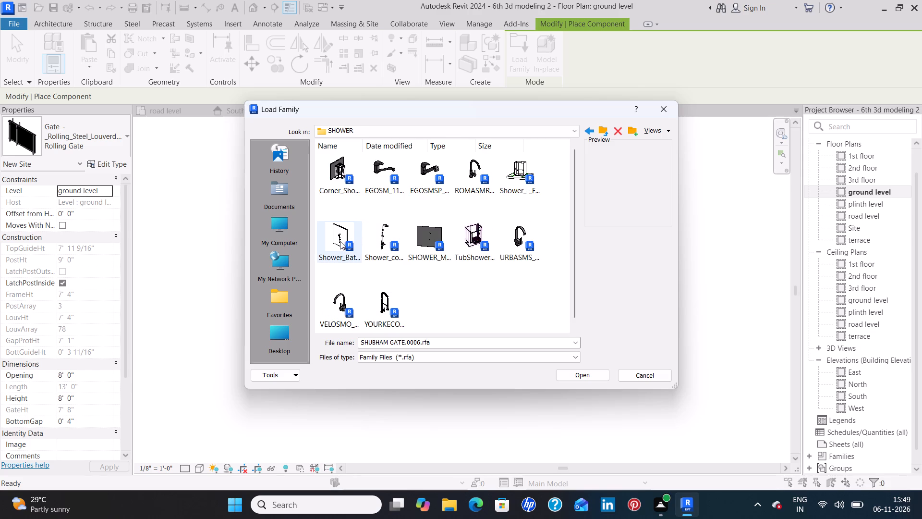
{"action": "left_click", "coordinate": [380, 246]}
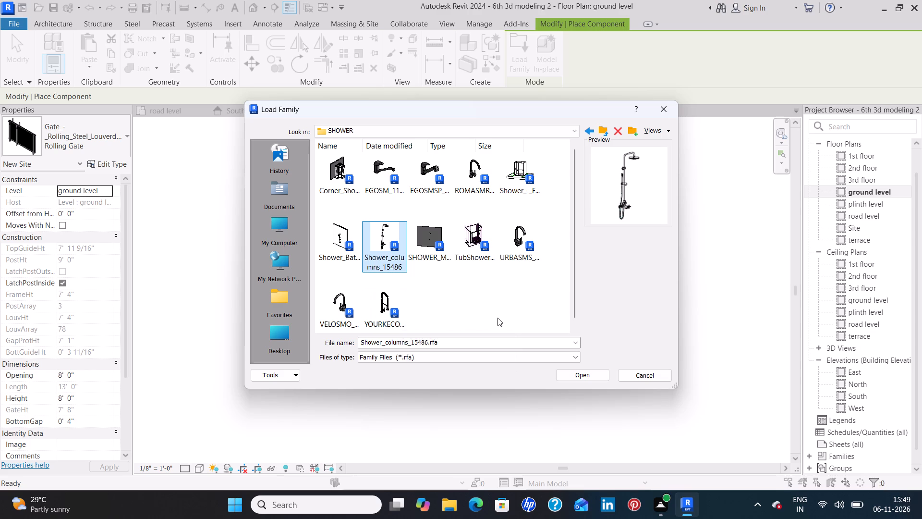
{"action": "left_click", "coordinate": [579, 374]}
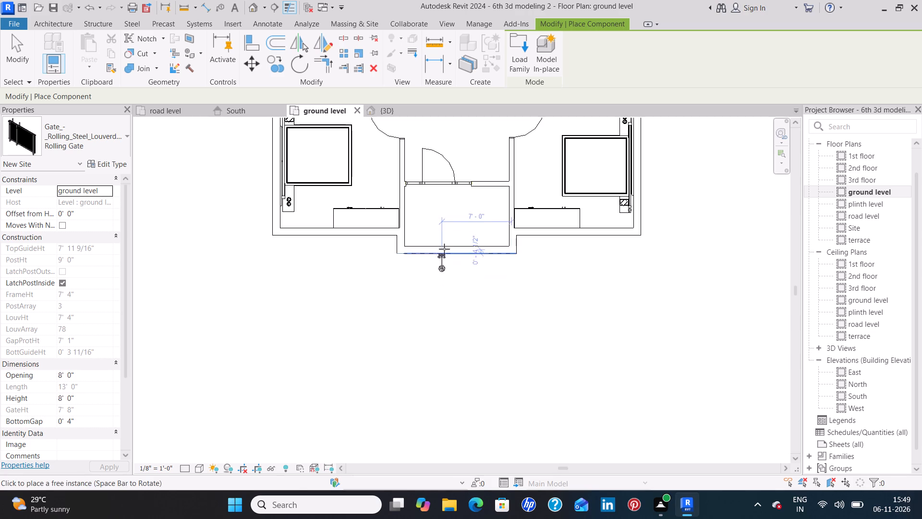
Set the elevation from level of the shower column being placed to 6'.
{"action": "middle_click_drag", "start_coordinate": [447, 237], "coordinate": [431, 319]}
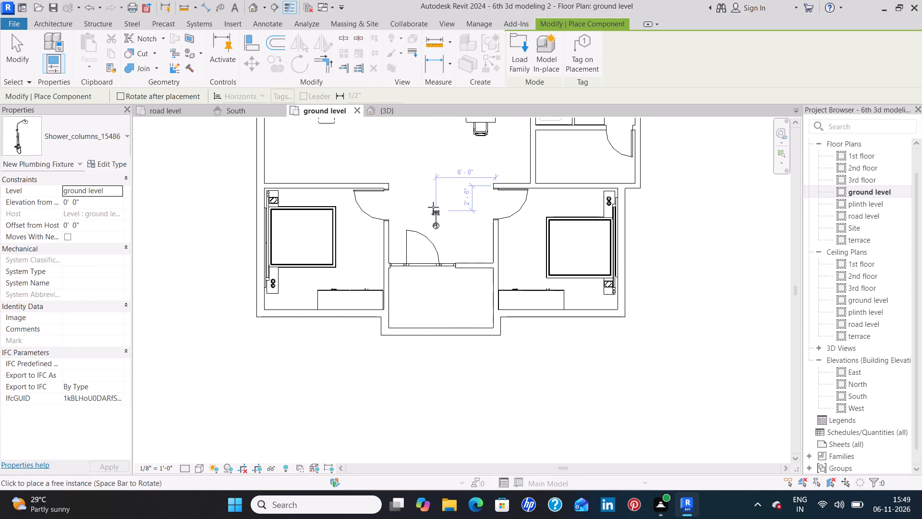
{"action": "middle_click_drag", "start_coordinate": [433, 207], "coordinate": [432, 371]}
{"action": "scroll", "coordinate": [431, 358], "scroll_direction": "down", "scroll_amount": 3}
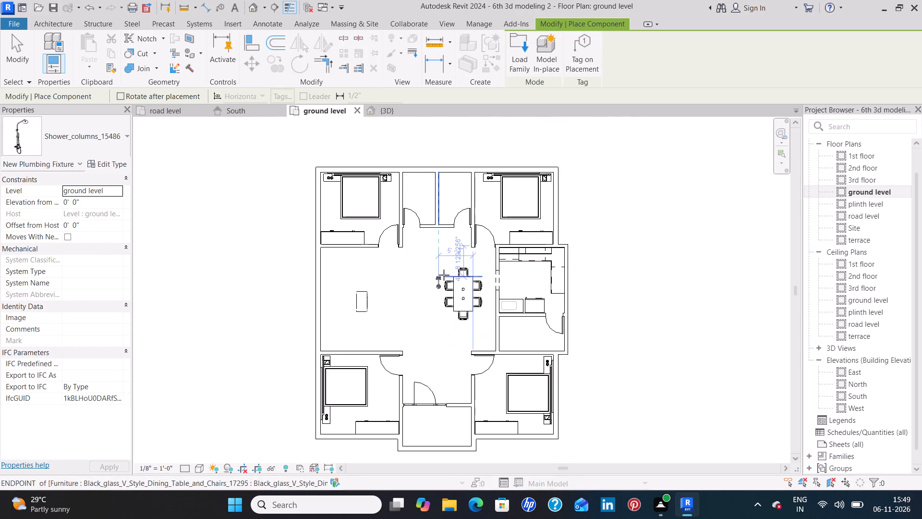
{"action": "middle_click_drag", "start_coordinate": [444, 275], "coordinate": [430, 368]}
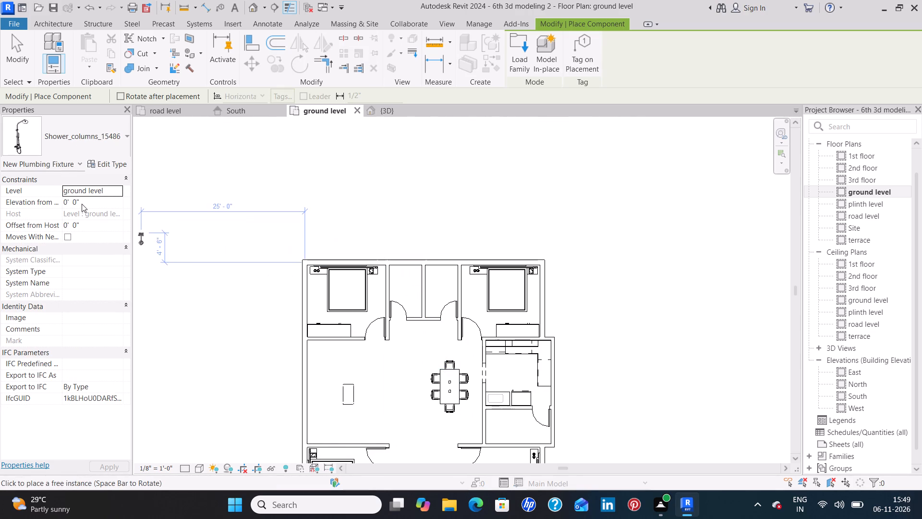
{"action": "left_click", "coordinate": [81, 203]}
{"action": "key", "text": "BackSpace"}
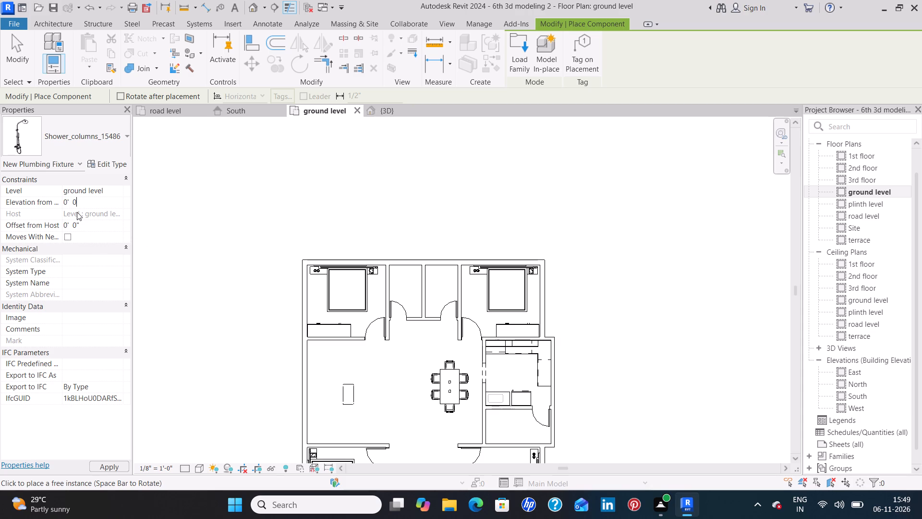
{"action": "key", "text": "BackSpace"}
{"action": "key", "text": "BackSpace"}
{"action": "key", "text": "BackSpace"}
{"action": "key", "text": "BackSpace"}
{"action": "key", "text": "BackSpace"}
{"action": "type", "text": "6'"}
{"action": "key", "text": "Return"}
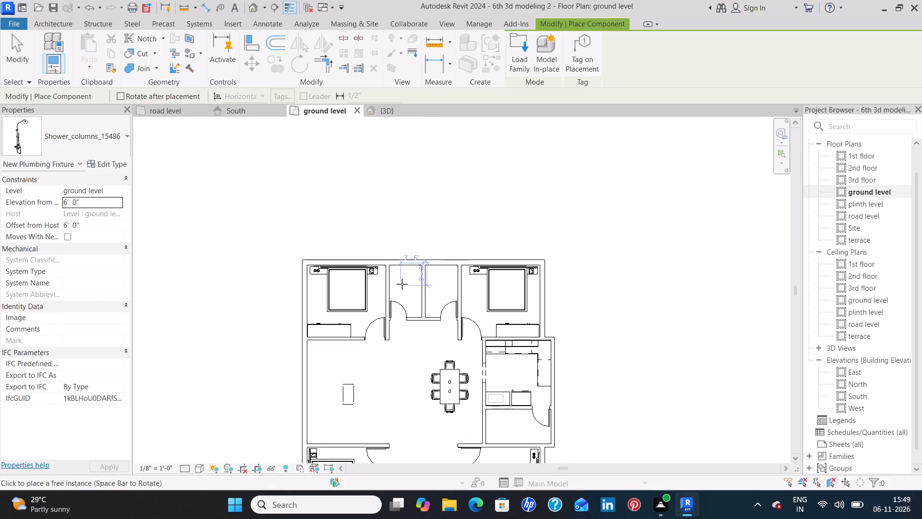
Set the elevation from level of the shower column being placed to 0.
{"action": "left_click", "coordinate": [82, 203]}
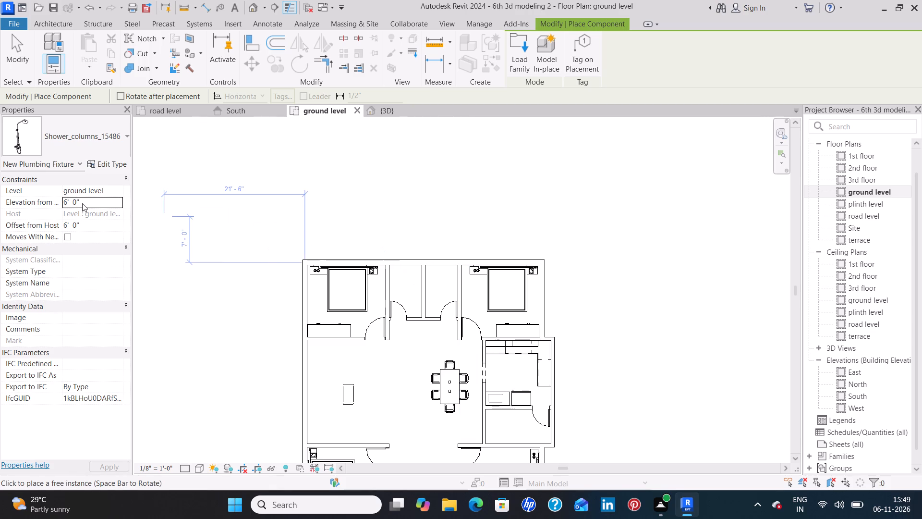
{"action": "key", "text": "BackSpace"}
{"action": "key", "text": "BackSpace"}
{"action": "key", "text": "BackSpace"}
{"action": "key", "text": "BackSpace"}
{"action": "key", "text": "BackSpace"}
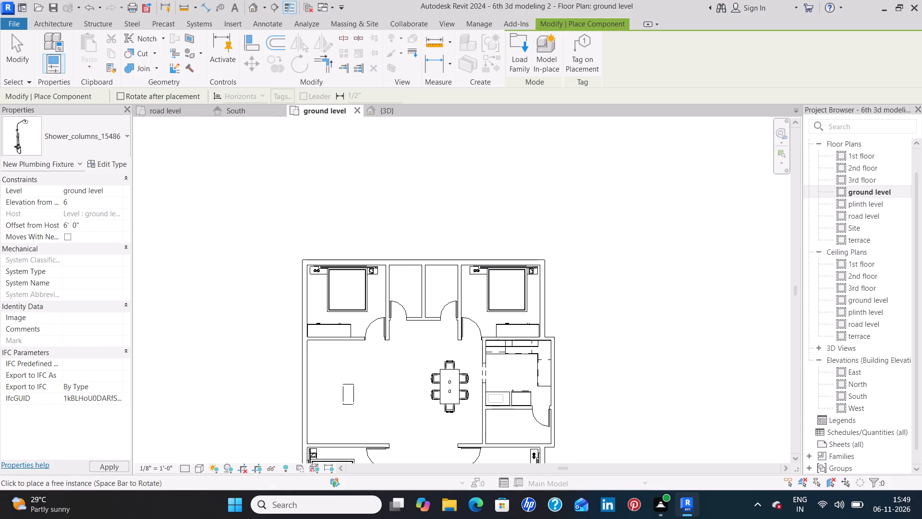
{"action": "key", "text": "BackSpace"}
{"action": "key", "text": "0"}
{"action": "key", "text": "Return"}
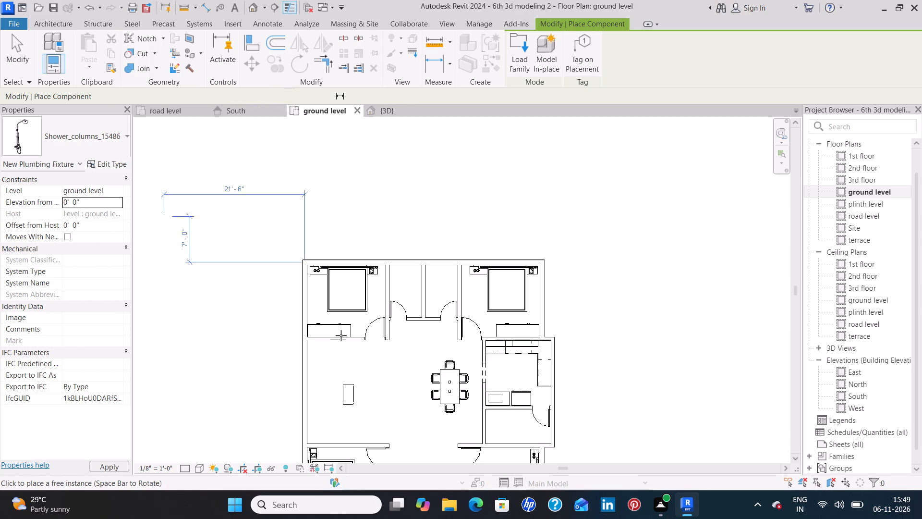
Place a shower column against the rear wall of each adjoining bathroom, about 1'-6" and 4'-2" from their respective side walls.
{"action": "scroll", "coordinate": [412, 291], "scroll_direction": "up", "scroll_amount": 4}
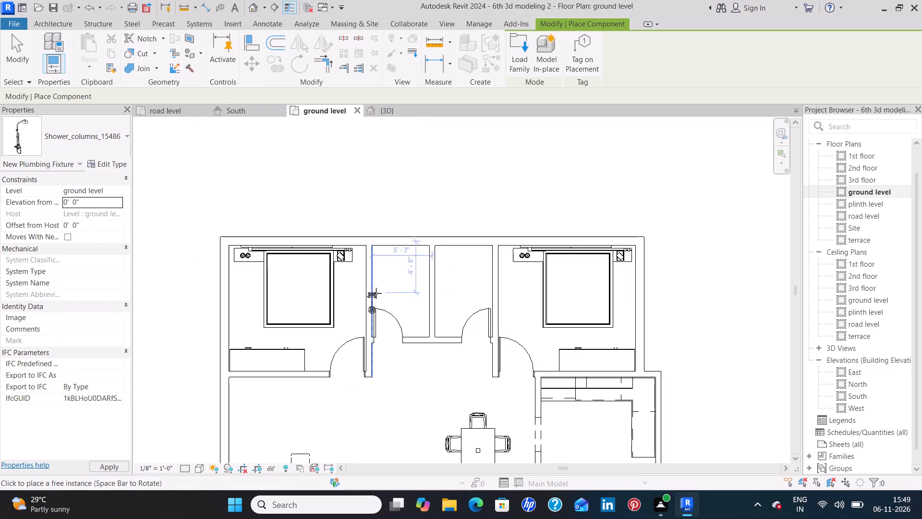
{"action": "scroll", "coordinate": [396, 291], "scroll_direction": "up", "scroll_amount": 4}
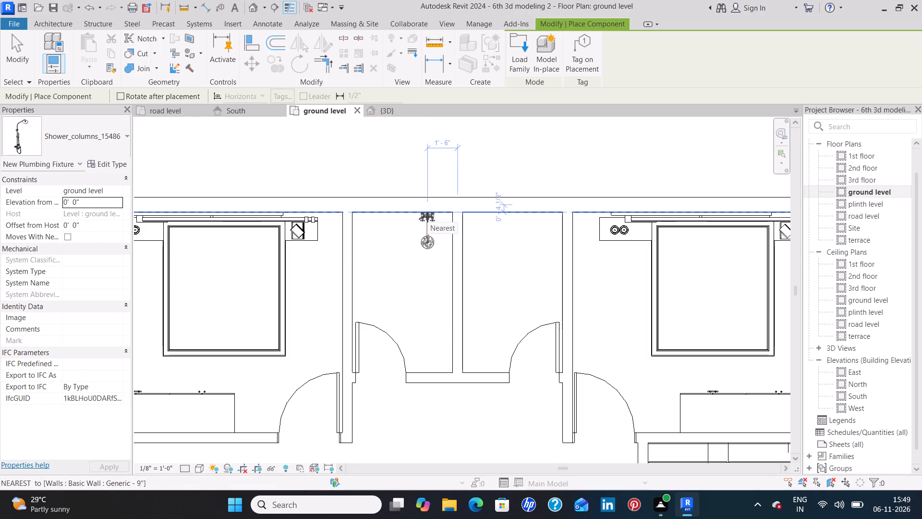
{"action": "left_click", "coordinate": [427, 217]}
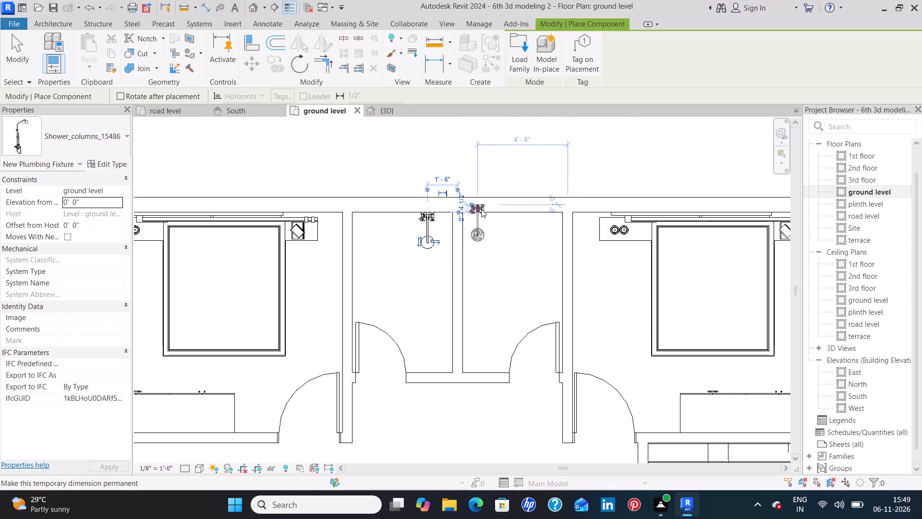
{"action": "scroll", "coordinate": [481, 210], "scroll_direction": "up", "scroll_amount": 3}
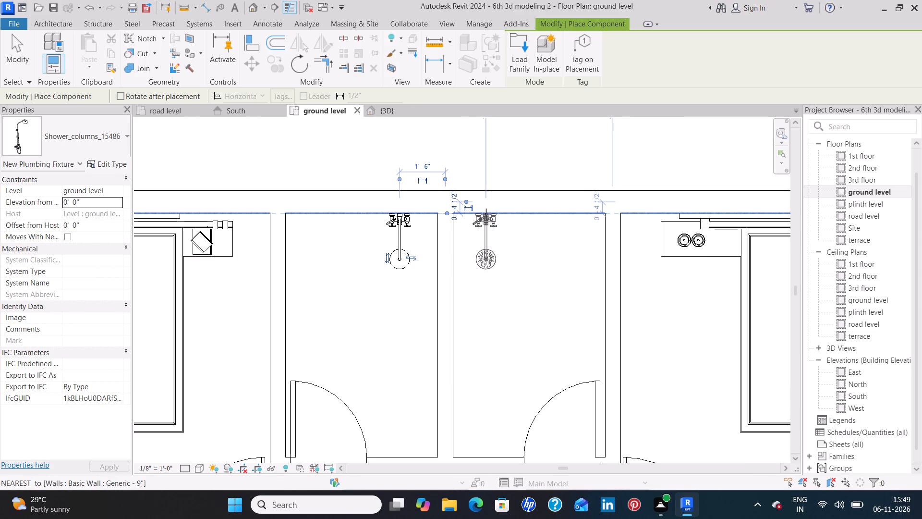
{"action": "left_click", "coordinate": [486, 214]}
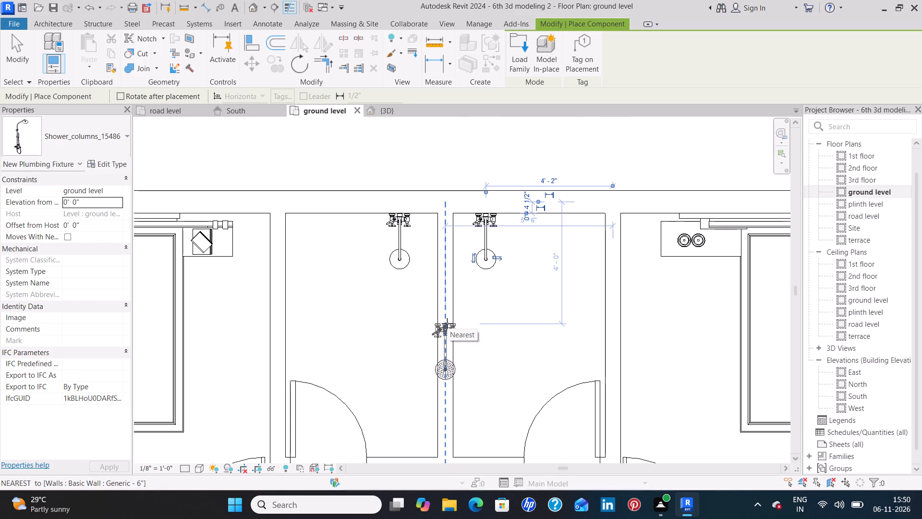
{"action": "key", "text": "Escape"}
{"action": "key", "text": "Escape"}
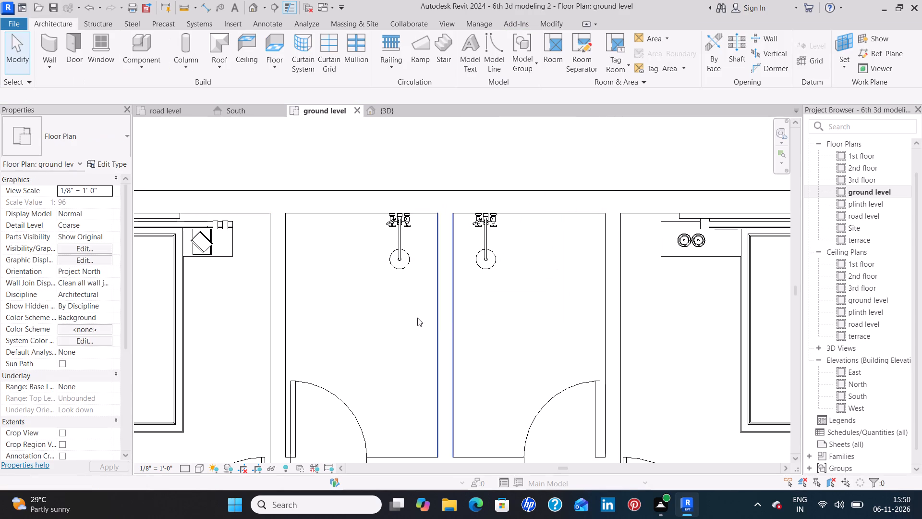
Set the elevation from level of both placed shower columns to 7'.
{"action": "left_click", "coordinate": [403, 254]}
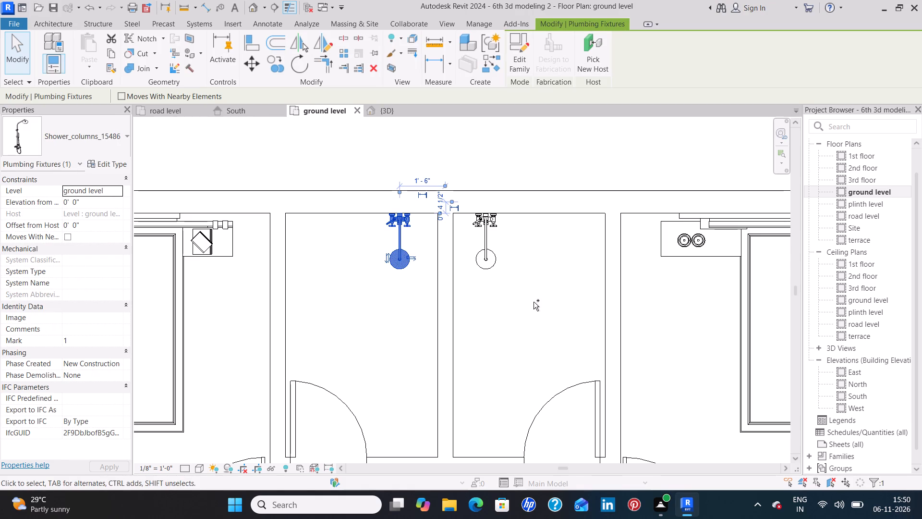
{"action": "left_click", "coordinate": [492, 266], "text": "ctrl"}
{"action": "left_click", "coordinate": [482, 259], "text": "ctrl"}
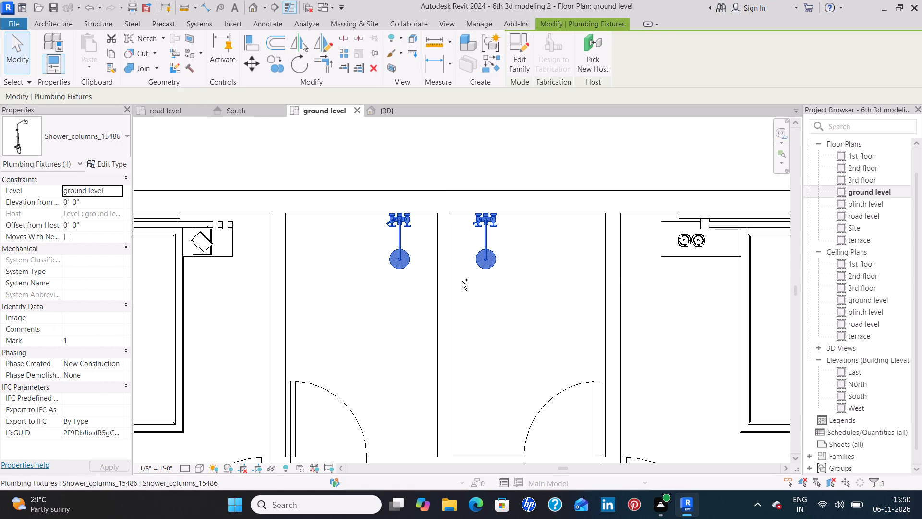
{"action": "left_click", "coordinate": [95, 205]}
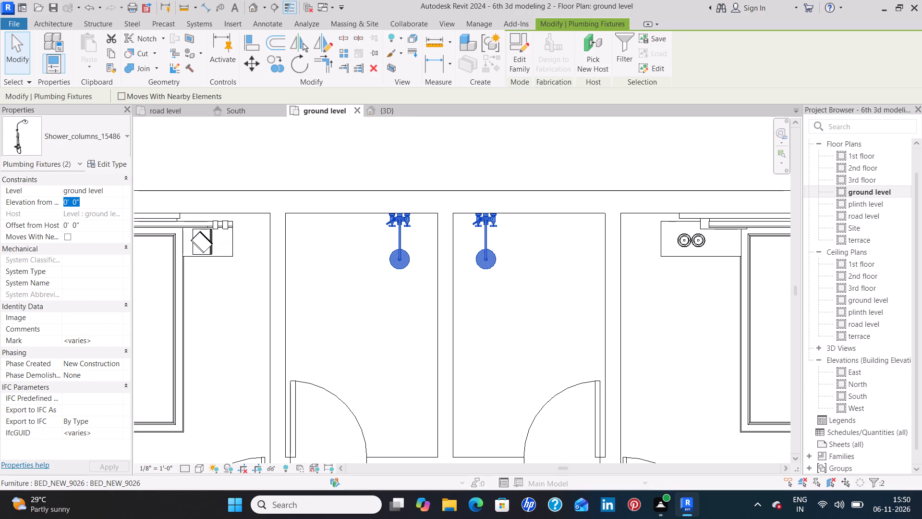
{"action": "key", "text": "BackSpace"}
{"action": "type", "text": "7'"}
{"action": "key", "text": "Return"}
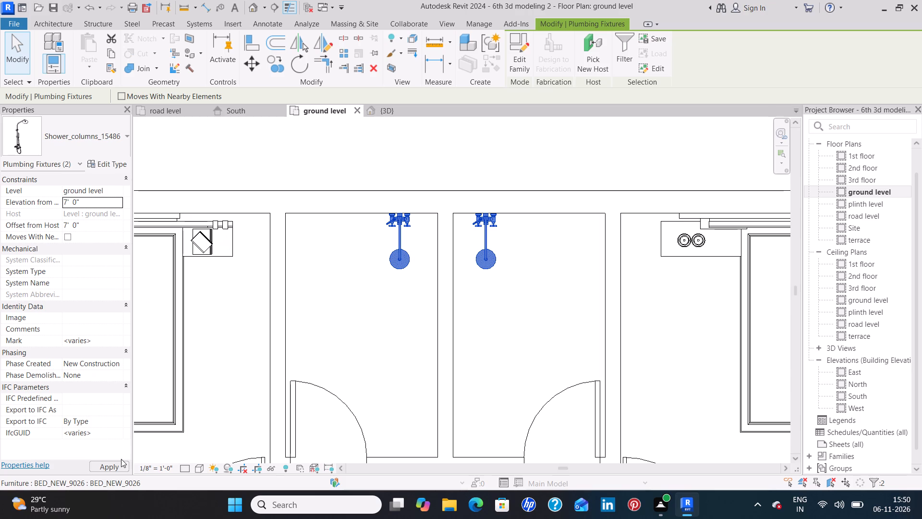
{"action": "left_click", "coordinate": [119, 470]}
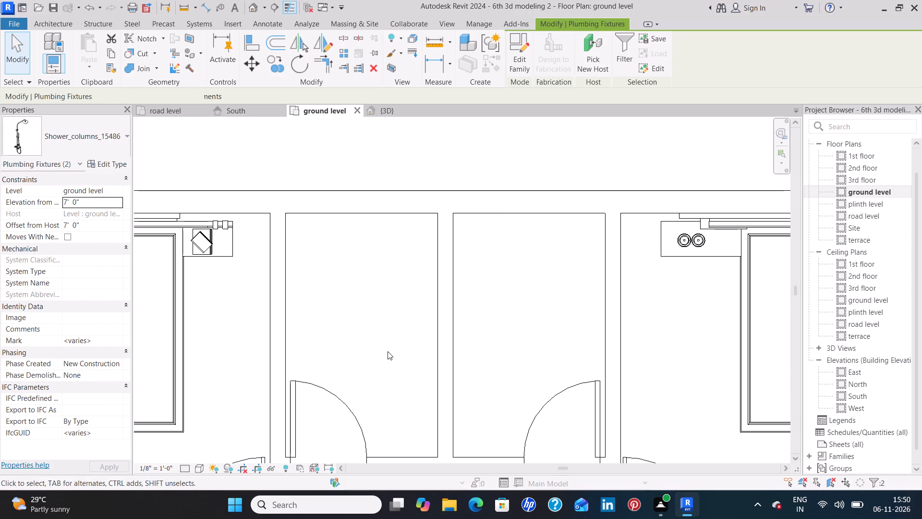
Load the Sofa_6855 family from the sofa folder of the SHUBHAM CITY library as a component.
{"action": "scroll", "coordinate": [388, 351], "scroll_direction": "down", "scroll_amount": 5}
{"action": "middle_click_drag", "start_coordinate": [385, 353], "coordinate": [372, 289]}
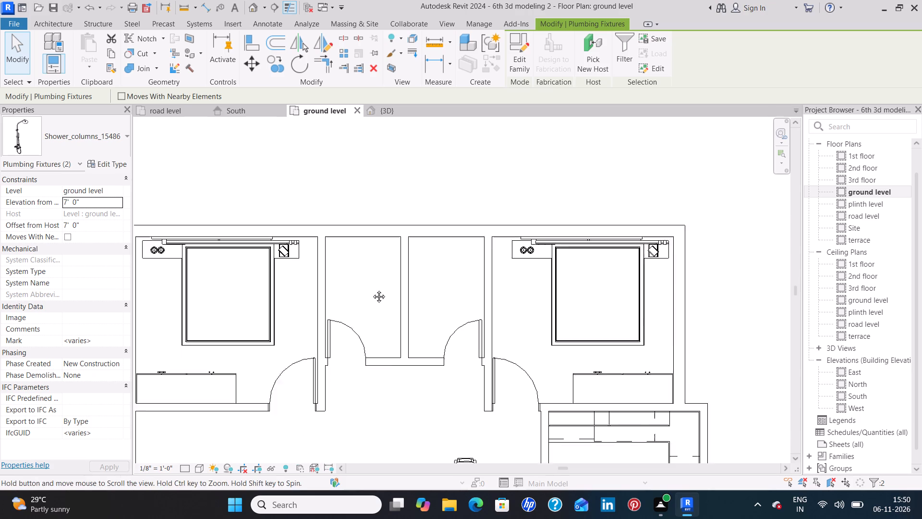
{"action": "middle_click_drag", "start_coordinate": [372, 289], "coordinate": [370, 282]}
{"action": "scroll", "coordinate": [365, 282], "scroll_direction": "down", "scroll_amount": 3}
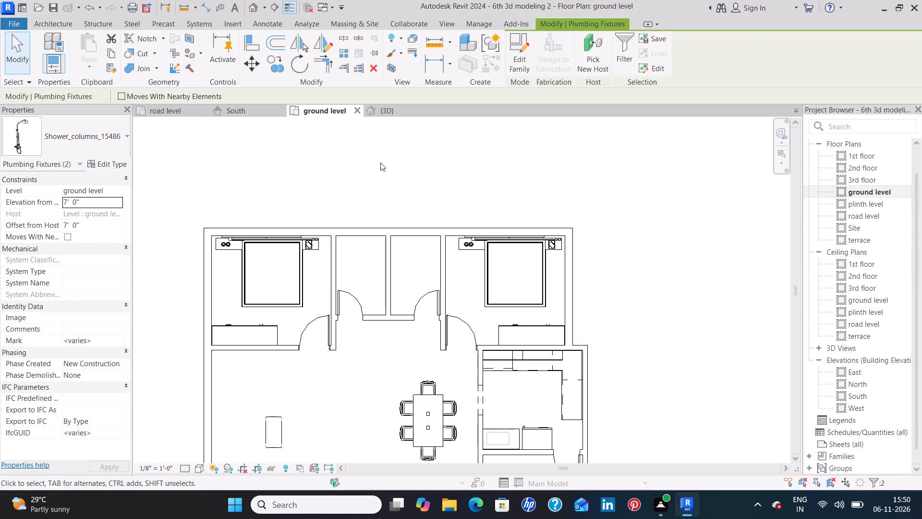
{"action": "left_click", "coordinate": [55, 21]}
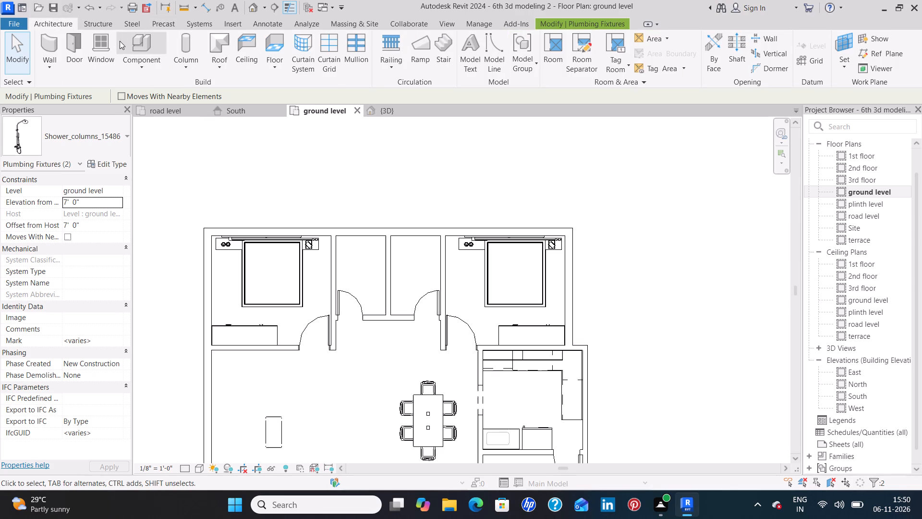
{"action": "left_click", "coordinate": [138, 42]}
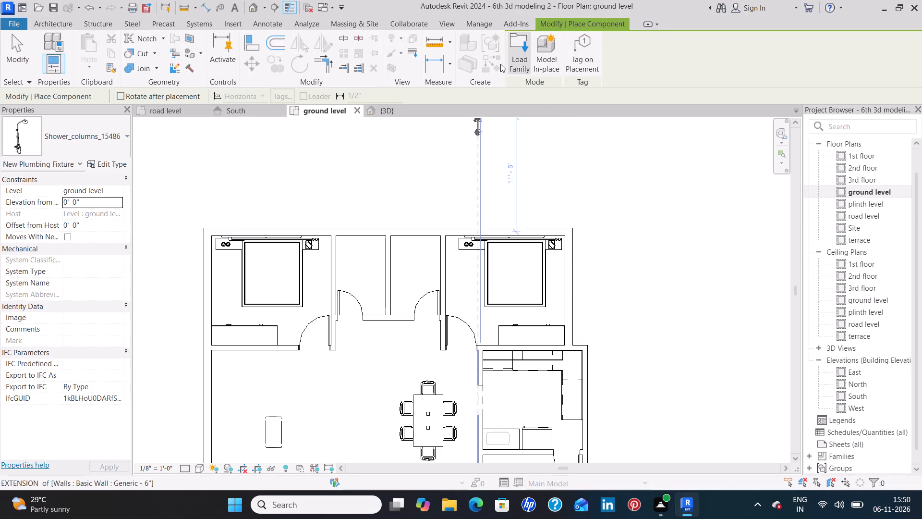
{"action": "left_click", "coordinate": [514, 64]}
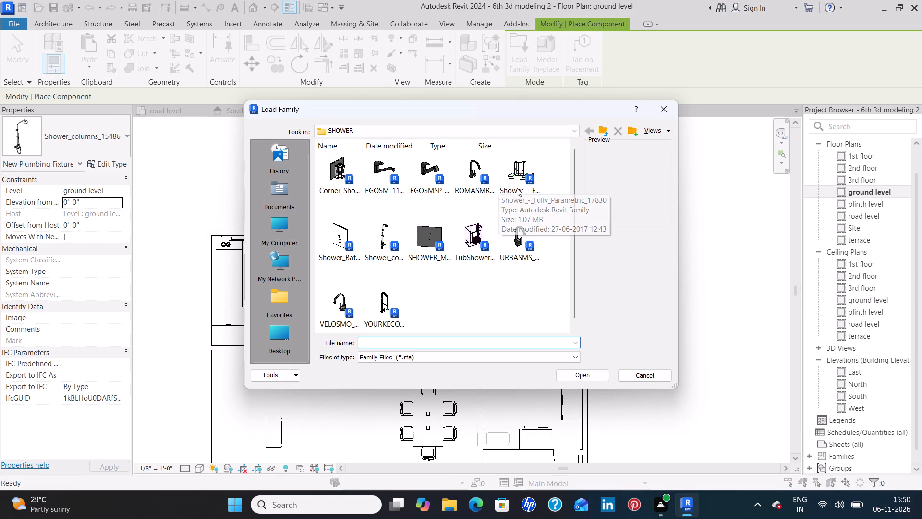
{"action": "left_click", "coordinate": [601, 130]}
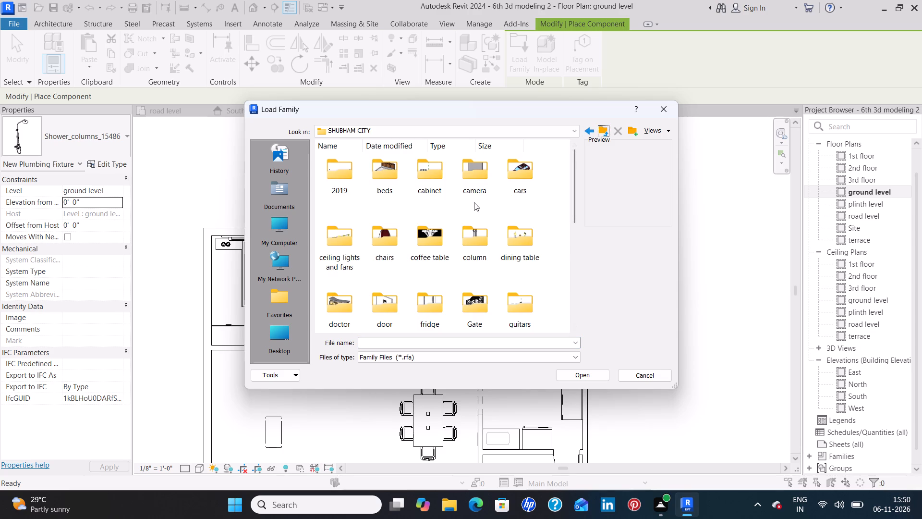
{"action": "scroll", "coordinate": [489, 224], "scroll_direction": "down", "scroll_amount": 1}
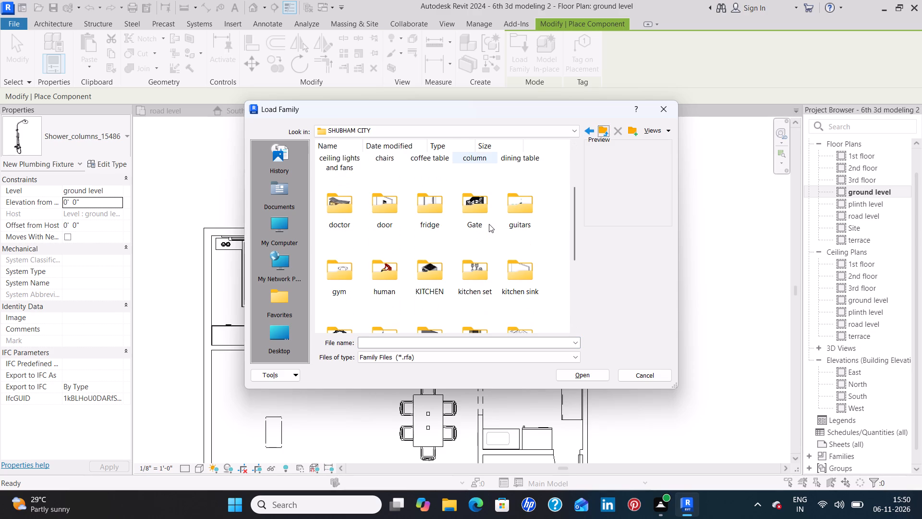
{"action": "scroll", "coordinate": [489, 224], "scroll_direction": "down", "scroll_amount": 2}
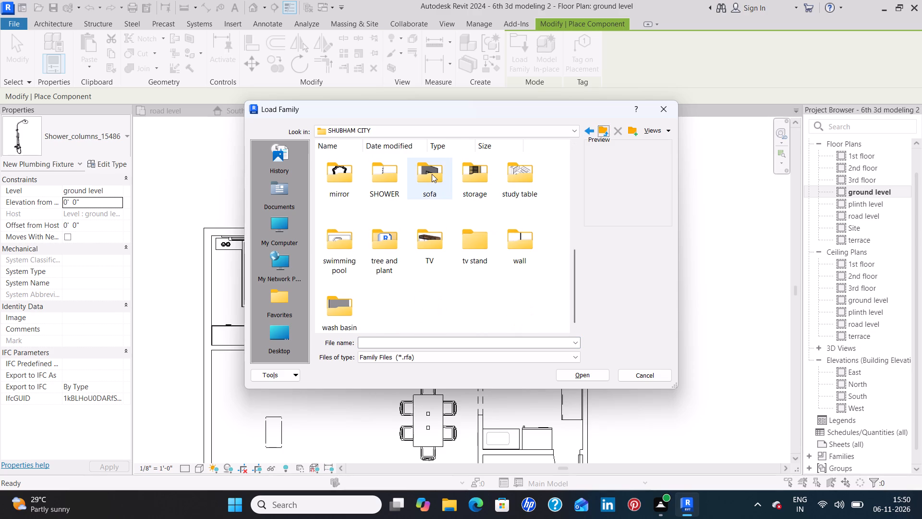
{"action": "double_click", "coordinate": [432, 174]}
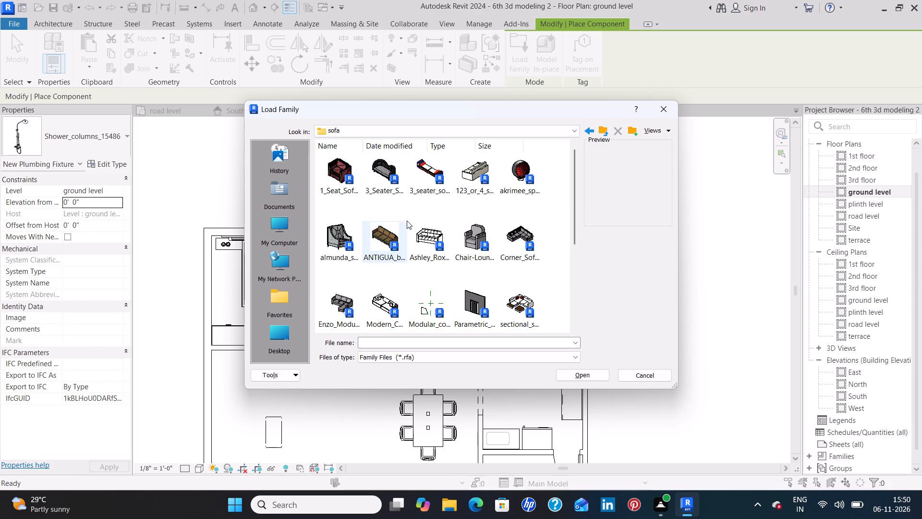
{"action": "left_click", "coordinate": [469, 173]}
{"action": "left_click", "coordinate": [523, 234]}
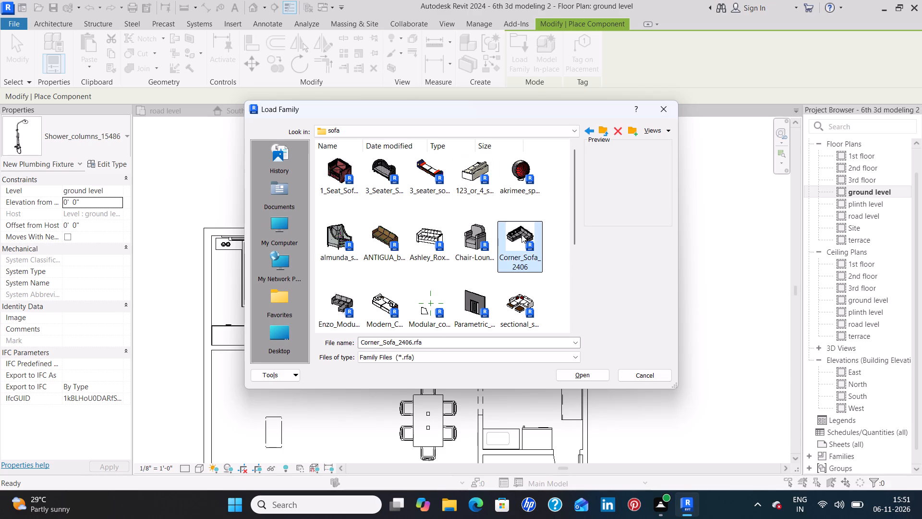
{"action": "scroll", "coordinate": [491, 272], "scroll_direction": "down", "scroll_amount": 2}
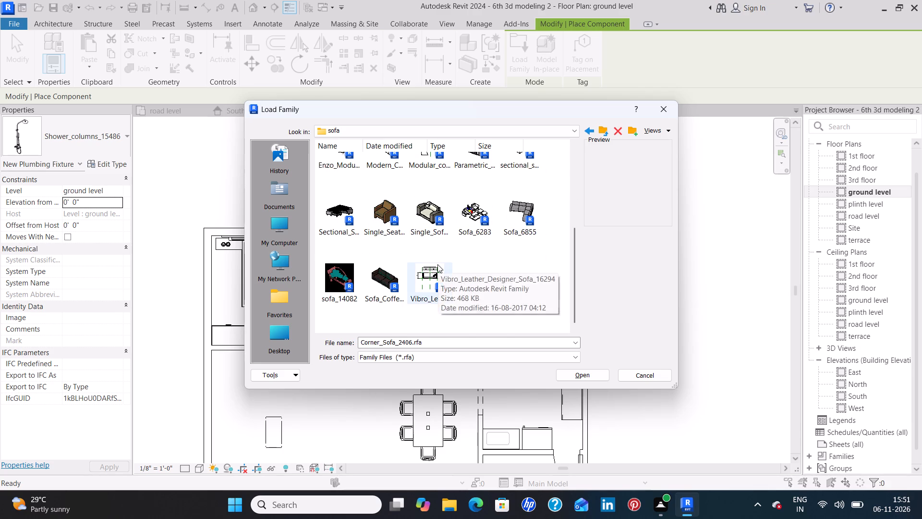
{"action": "scroll", "coordinate": [437, 264], "scroll_direction": "up", "scroll_amount": 1}
{"action": "left_click", "coordinate": [341, 235]}
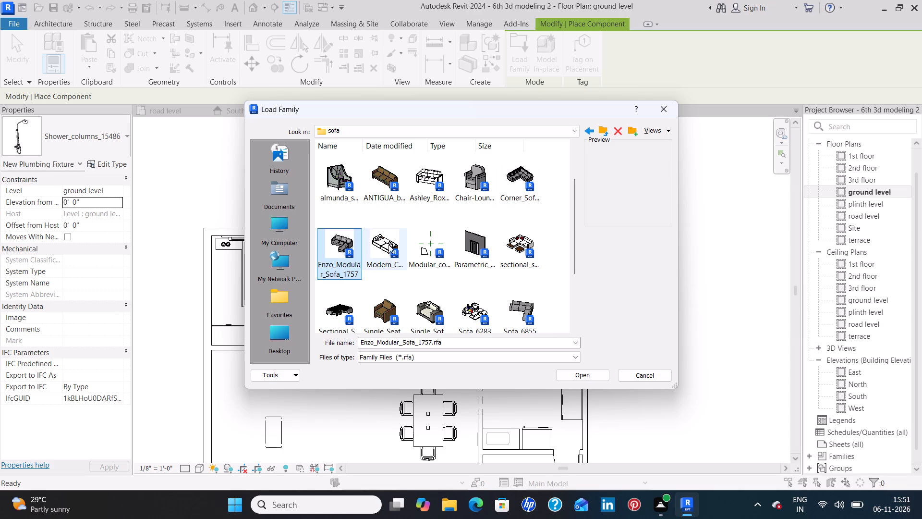
{"action": "left_click", "coordinate": [520, 309]}
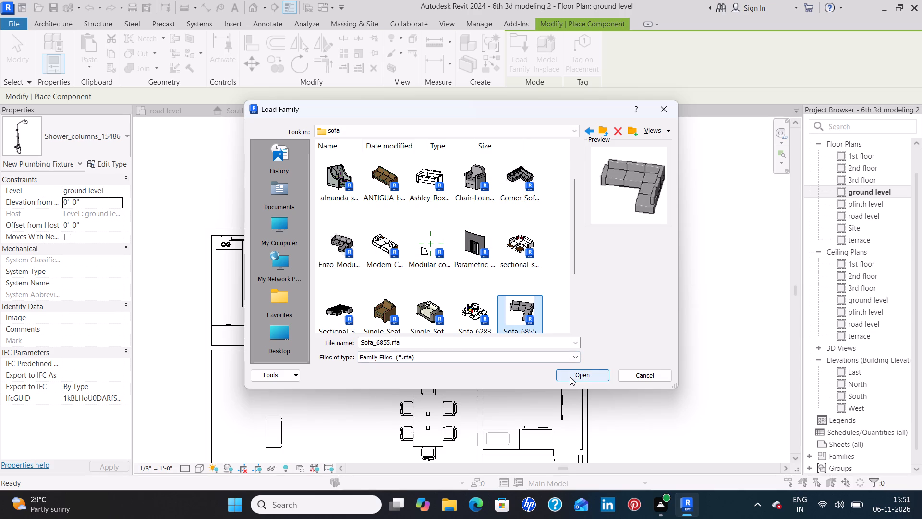
{"action": "left_click", "coordinate": [570, 377]}
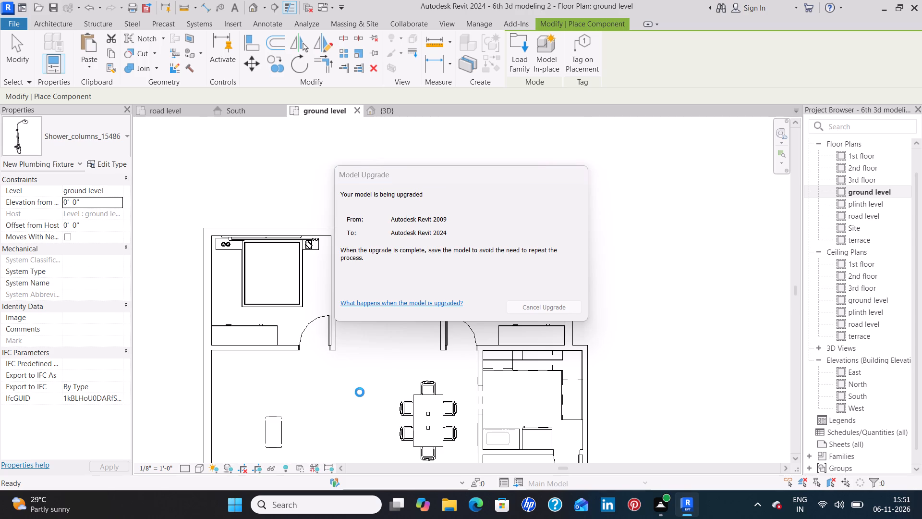
Place the L-shaped sofa in the living area between the coffee table and dining set, rotated so it opens toward the coffee table.
{"action": "middle_click_drag", "start_coordinate": [359, 389], "coordinate": [398, 288]}
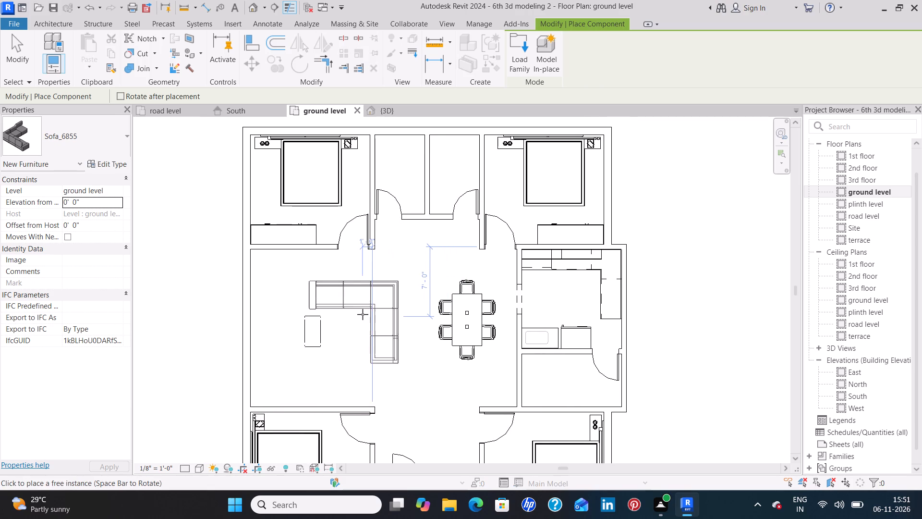
{"action": "key", "text": "space"}
{"action": "key", "text": "space"}
{"action": "key", "text": "space"}
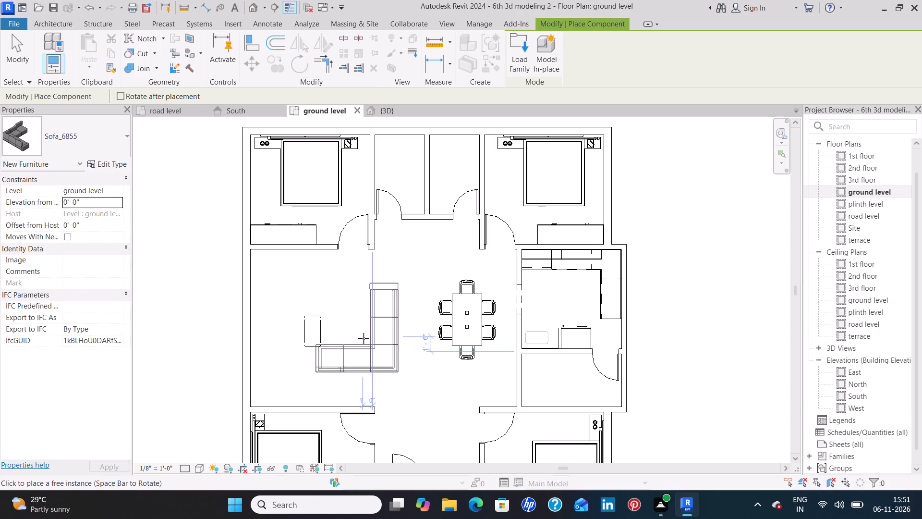
{"action": "left_click", "coordinate": [364, 338]}
{"action": "key", "text": "Escape"}
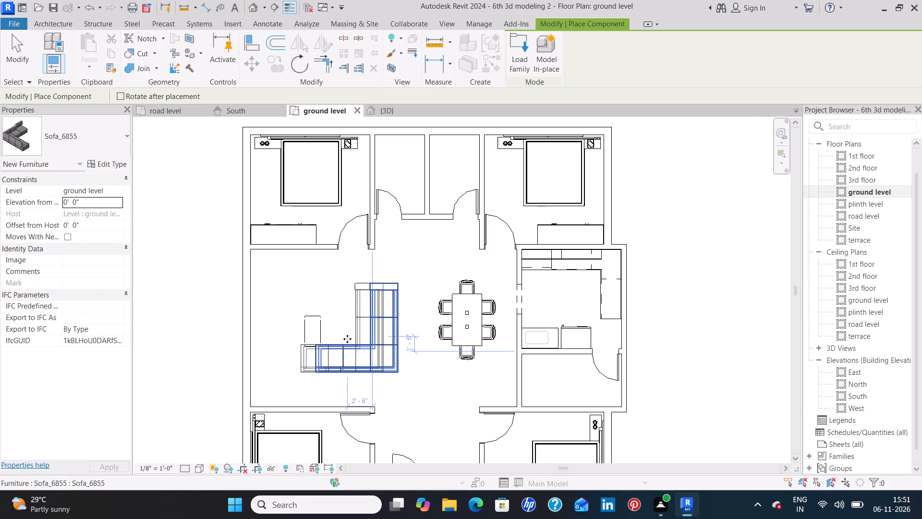
{"action": "key", "text": "Escape"}
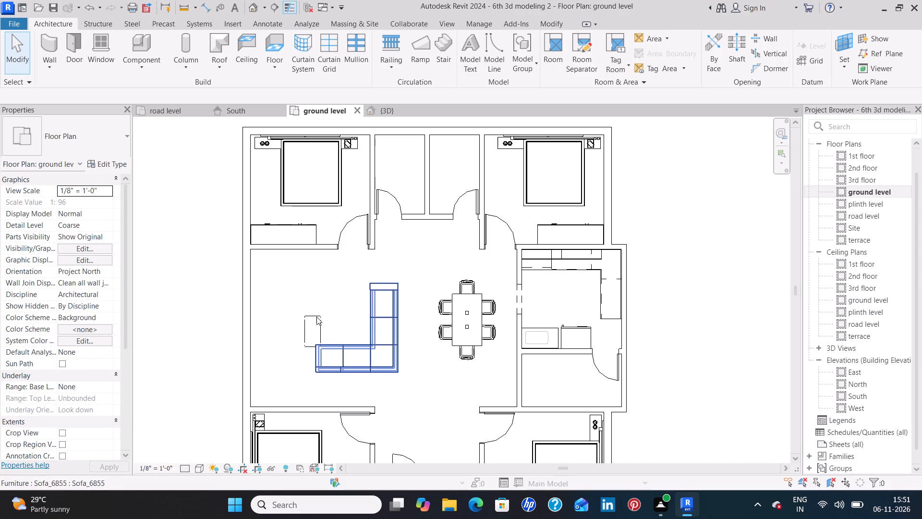
Move the coffee table into the open corner of the L-shaped sofa, its centre about 6'-9" from the rear bedroom wall.
{"action": "left_click", "coordinate": [309, 314]}
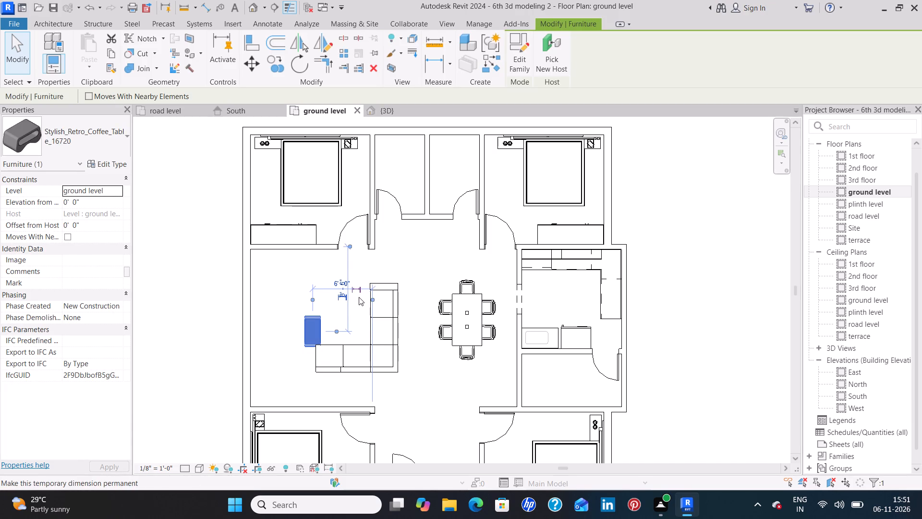
{"action": "key", "text": "Up"}
{"action": "key", "text": "Up"}
{"action": "key", "text": "Up"}
{"action": "key", "text": "Up"}
{"action": "key", "text": "Up"}
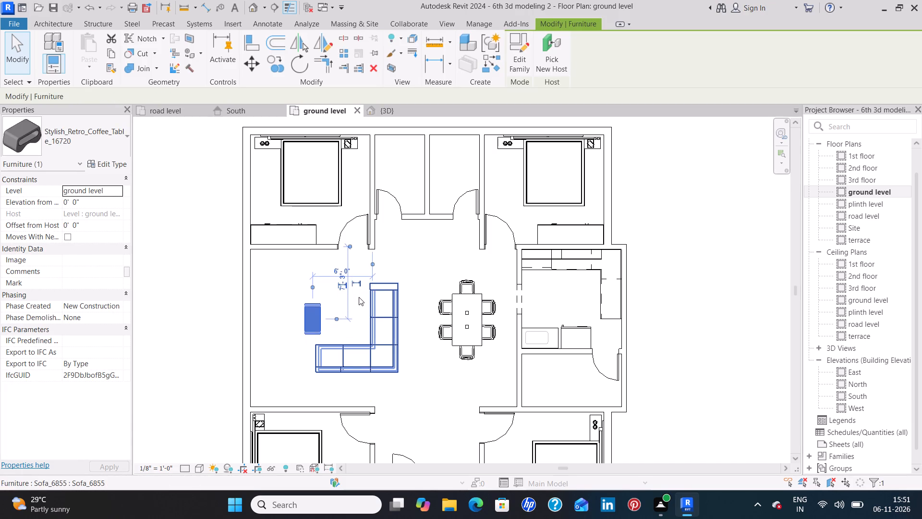
{"action": "key", "text": "Up"}
{"action": "key", "text": "Right"}
{"action": "key", "text": "Right"}
{"action": "key", "text": "Right"}
{"action": "key", "text": "Right"}
{"action": "key", "text": "Right"}
{"action": "key", "text": "Right"}
{"action": "key", "text": "Right"}
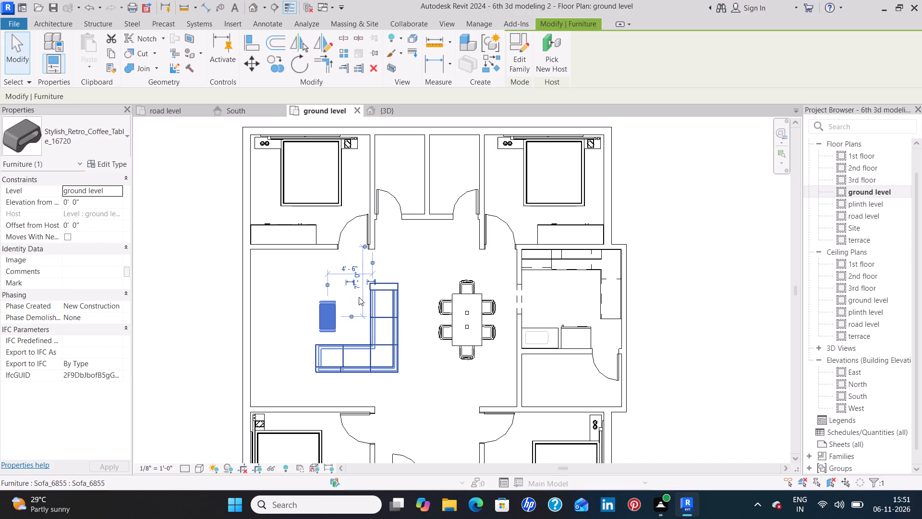
{"action": "key", "text": "Right"}
{"action": "key", "text": "Right"}
{"action": "key", "text": "Right"}
{"action": "key", "text": "Right"}
{"action": "key", "text": "Right"}
{"action": "key", "text": "Right"}
{"action": "key", "text": "Right"}
{"action": "key", "text": "Right"}
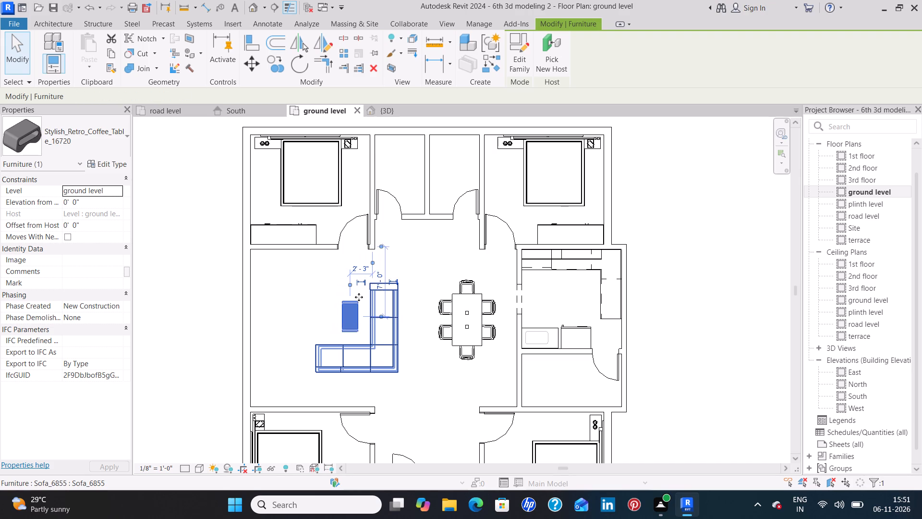
{"action": "key", "text": "Left"}
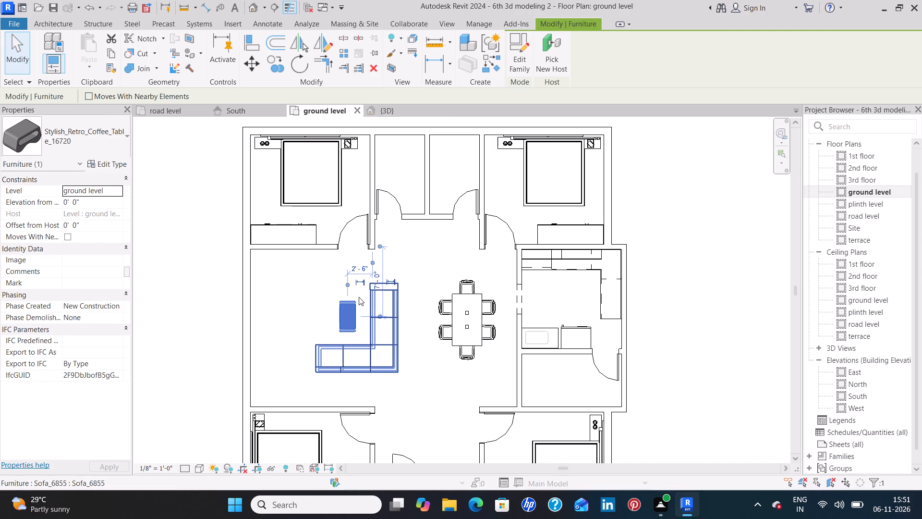
{"action": "key", "text": "Down"}
{"action": "key", "text": "Up"}
{"action": "key", "text": "Up"}
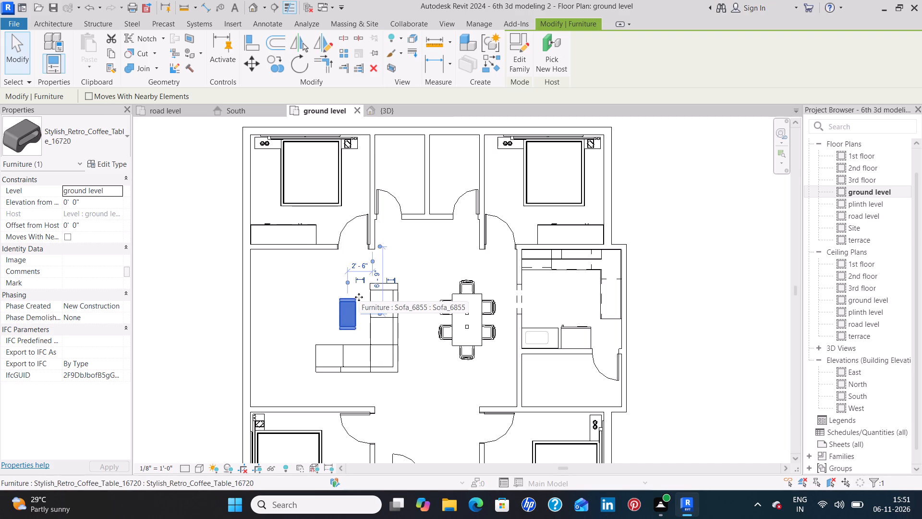
{"action": "left_click", "coordinate": [301, 326]}
Load the Tree_901 family from the tree and plant folder of the SHUBHAM CITY library as a component.
{"action": "scroll", "coordinate": [305, 322], "scroll_direction": "down", "scroll_amount": 1}
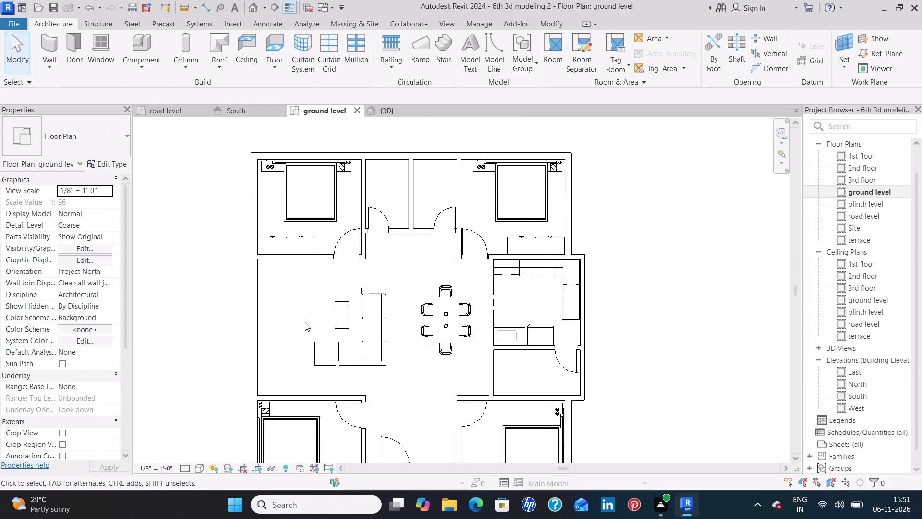
{"action": "scroll", "coordinate": [305, 322], "scroll_direction": "down", "scroll_amount": 1}
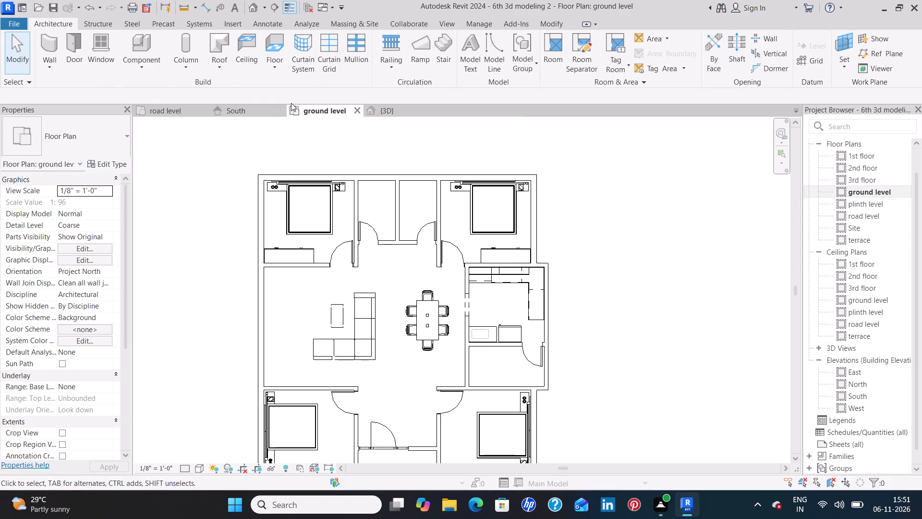
{"action": "left_click", "coordinate": [143, 45]}
{"action": "left_click", "coordinate": [526, 66]}
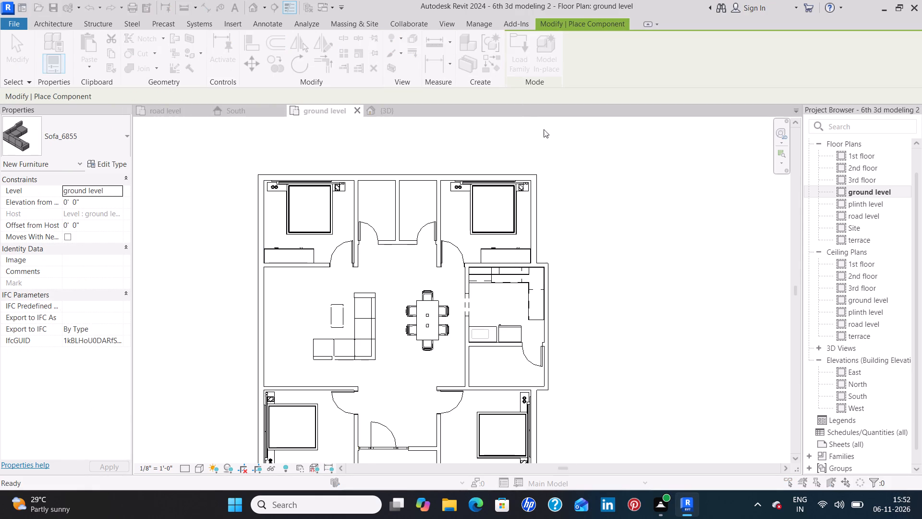
{"action": "scroll", "coordinate": [475, 227], "scroll_direction": "down", "scroll_amount": 4}
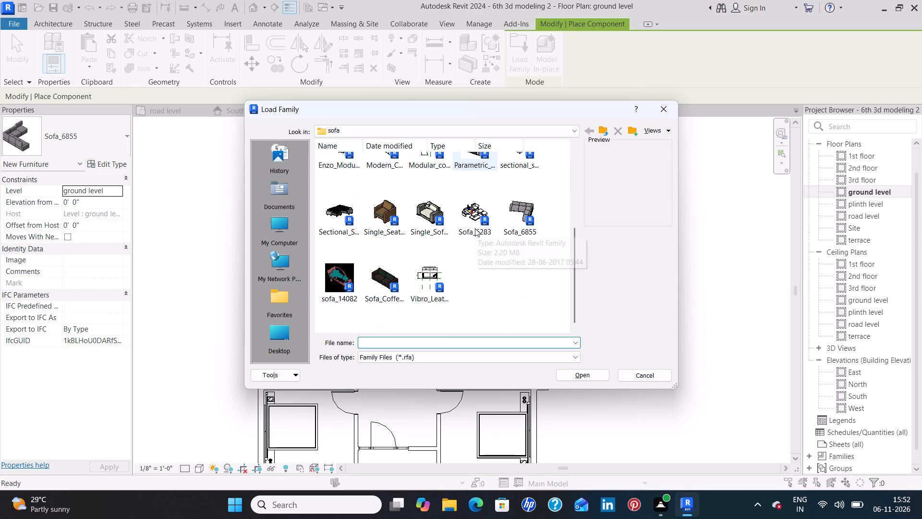
{"action": "left_click", "coordinate": [603, 128]}
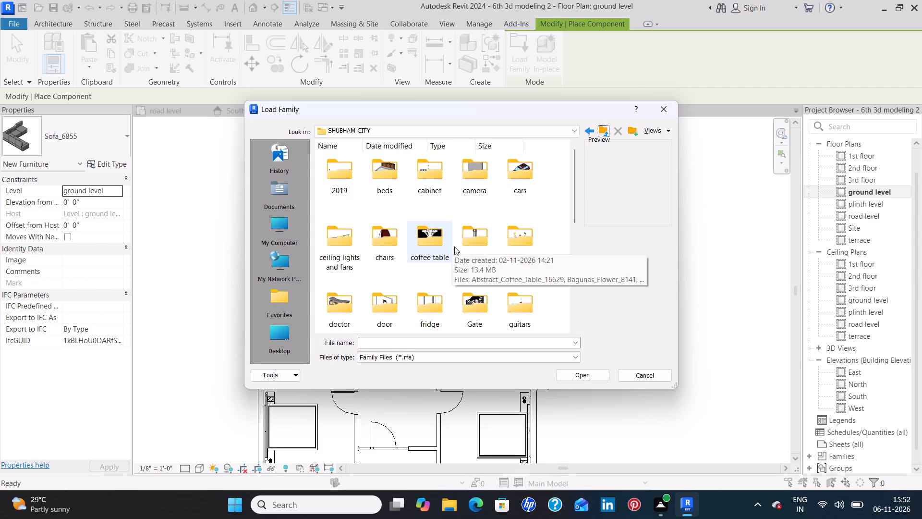
{"action": "scroll", "coordinate": [449, 238], "scroll_direction": "down", "scroll_amount": 3}
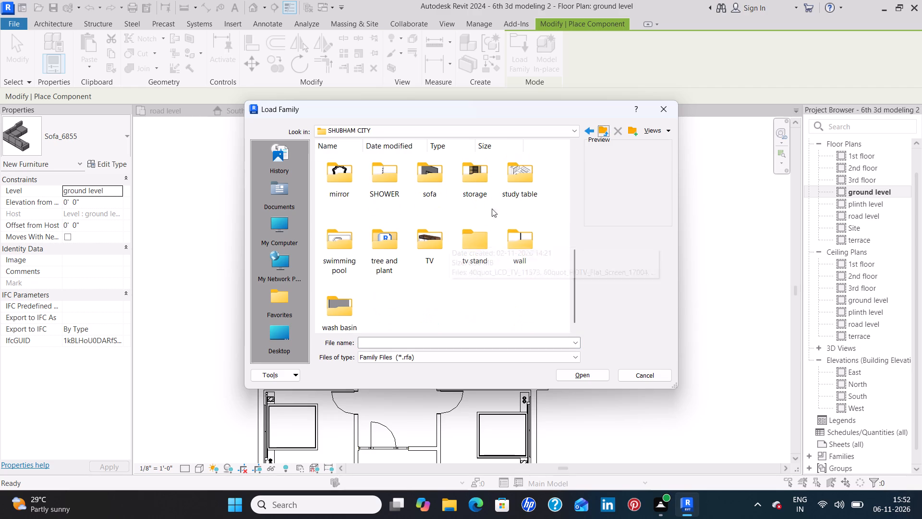
{"action": "double_click", "coordinate": [475, 187]}
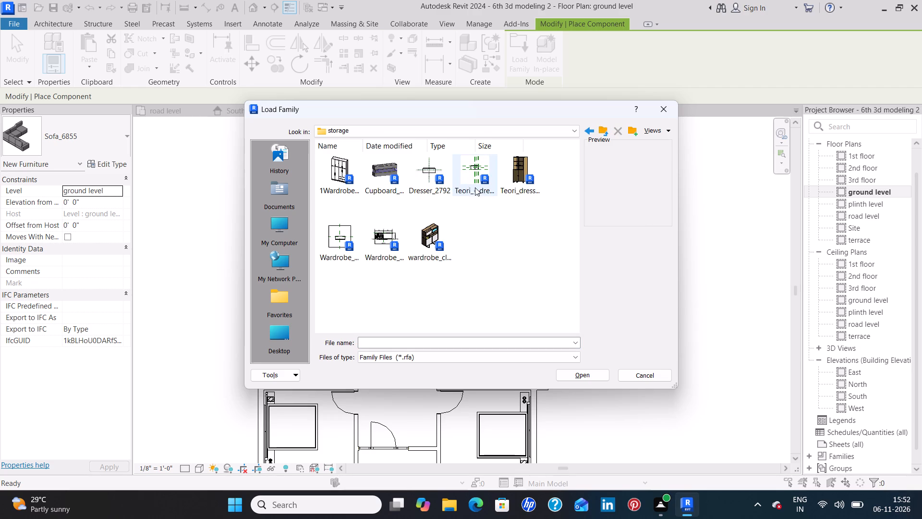
{"action": "left_click", "coordinate": [605, 129]}
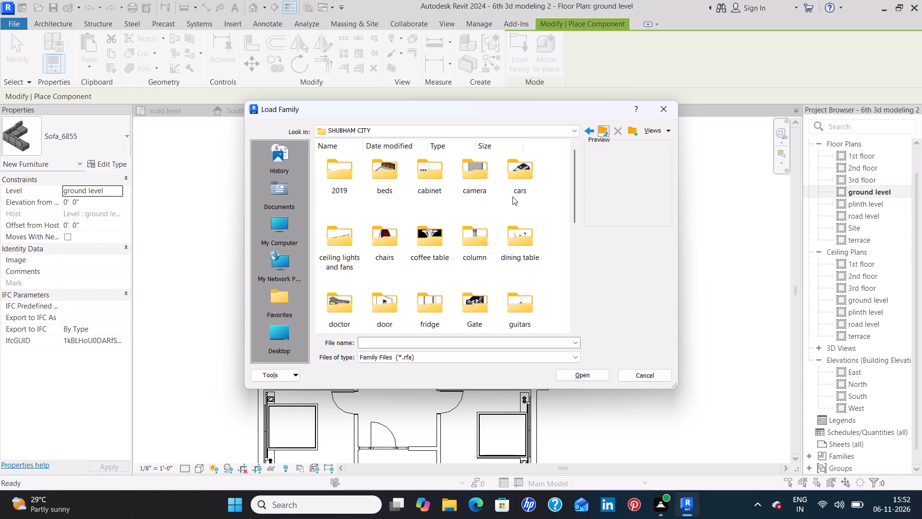
{"action": "scroll", "coordinate": [523, 198], "scroll_direction": "down", "scroll_amount": 5}
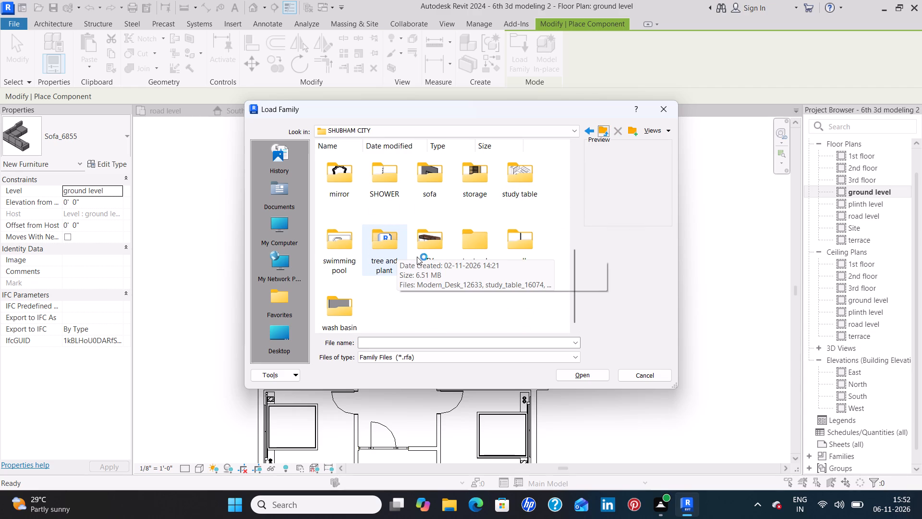
{"action": "double_click", "coordinate": [385, 240]}
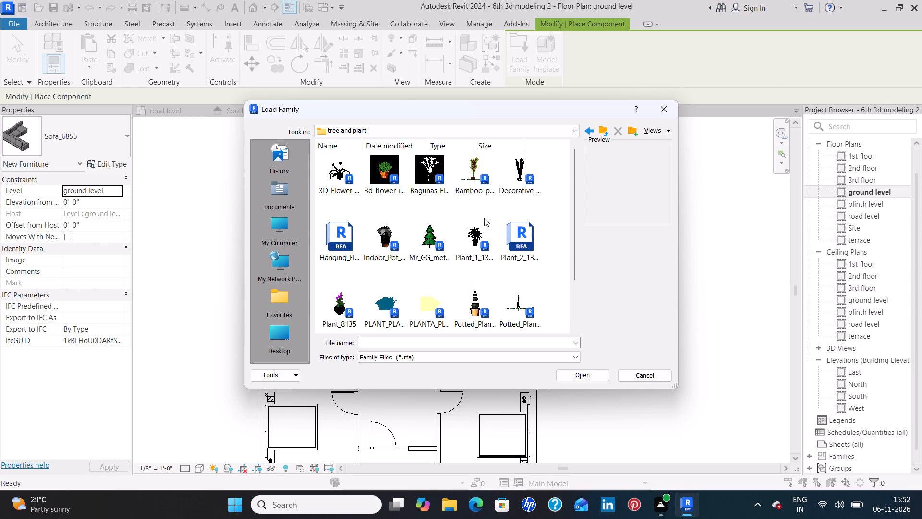
{"action": "scroll", "coordinate": [467, 229], "scroll_direction": "down", "scroll_amount": 1}
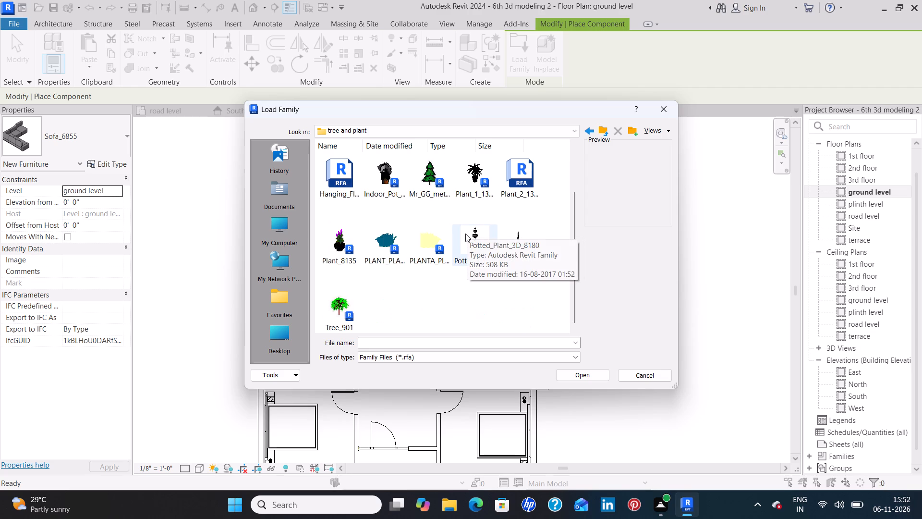
{"action": "scroll", "coordinate": [465, 234], "scroll_direction": "up", "scroll_amount": 2}
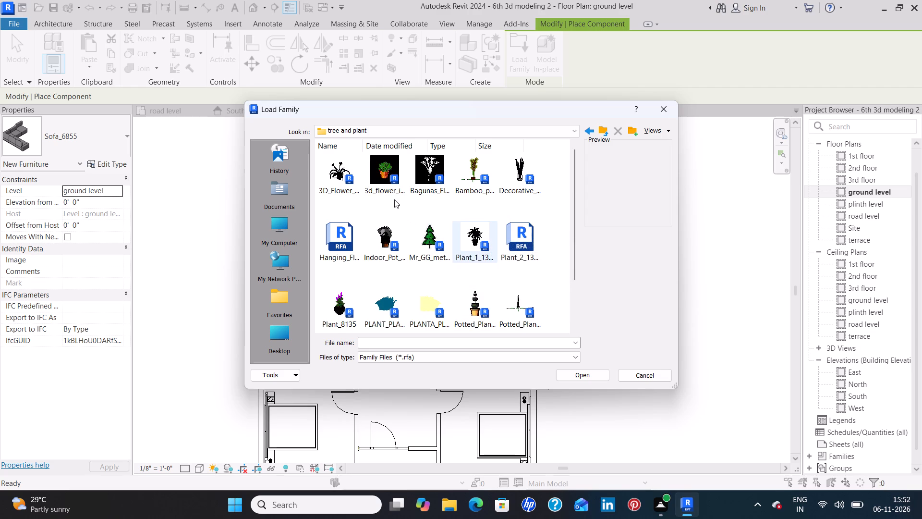
{"action": "scroll", "coordinate": [483, 248], "scroll_direction": "down", "scroll_amount": 2}
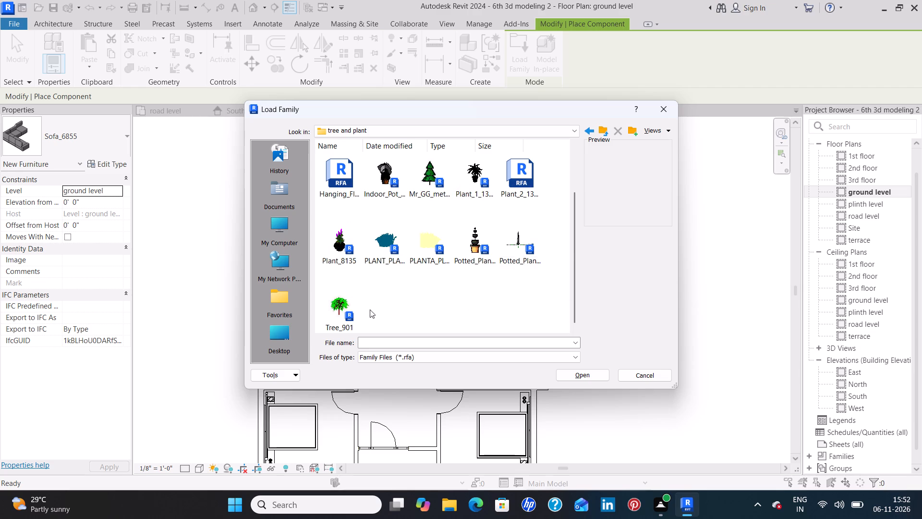
{"action": "left_click", "coordinate": [335, 305]}
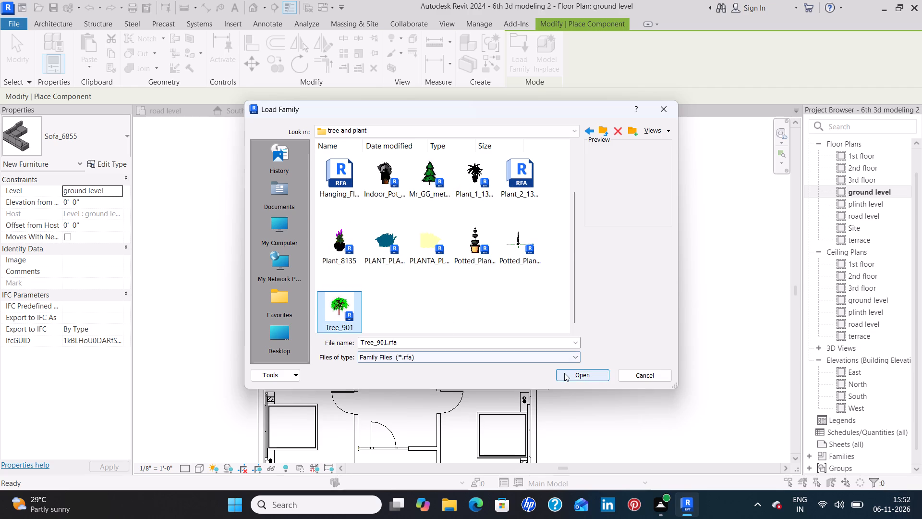
{"action": "left_click", "coordinate": [564, 373]}
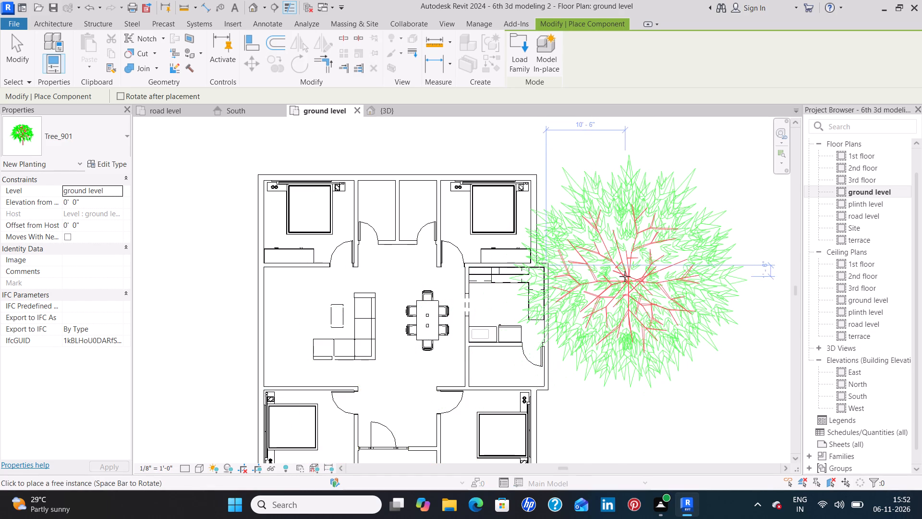
Load the 3D_Flower_-_Lilly2_8165 family from the tree and plant folder as a component.
{"action": "key", "text": "Escape"}
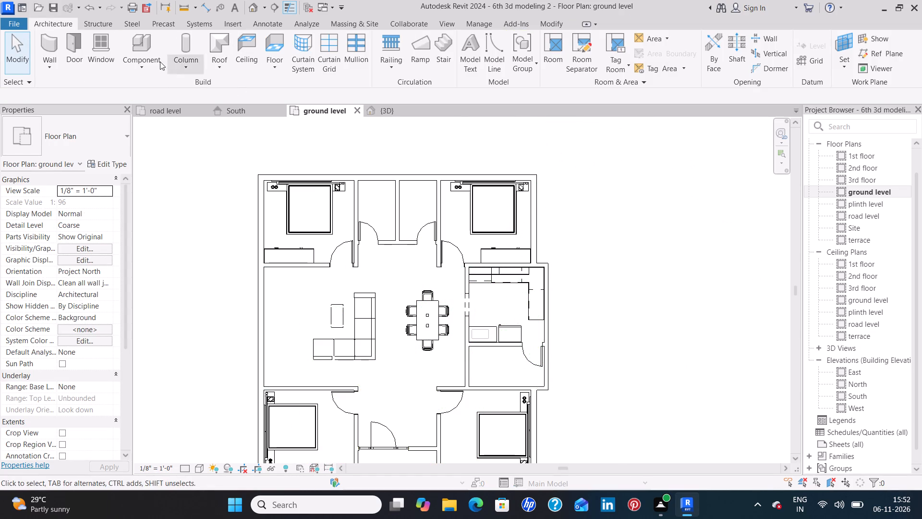
{"action": "left_click", "coordinate": [131, 36]}
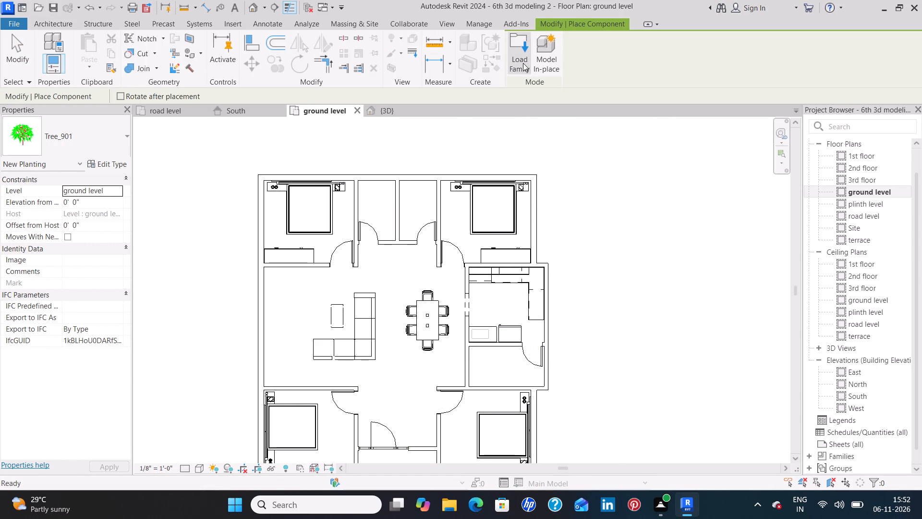
{"action": "left_click", "coordinate": [523, 63]}
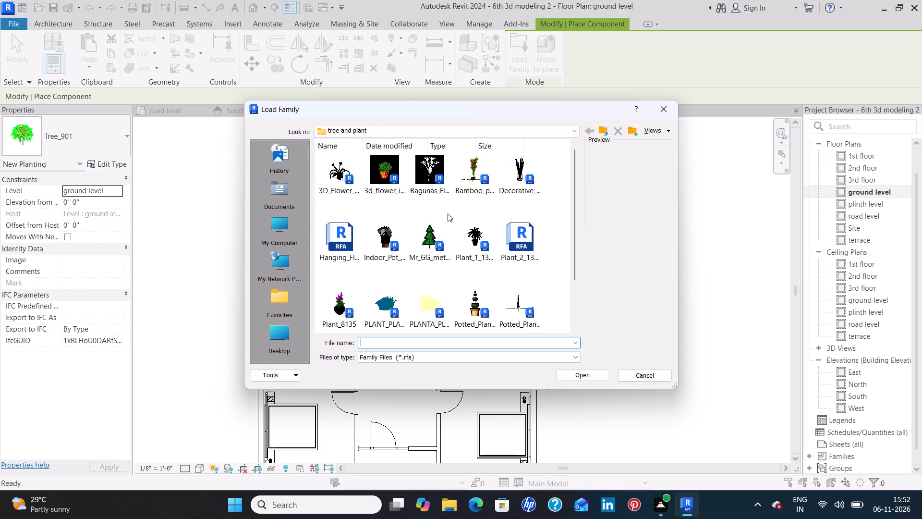
{"action": "left_click", "coordinate": [336, 173]}
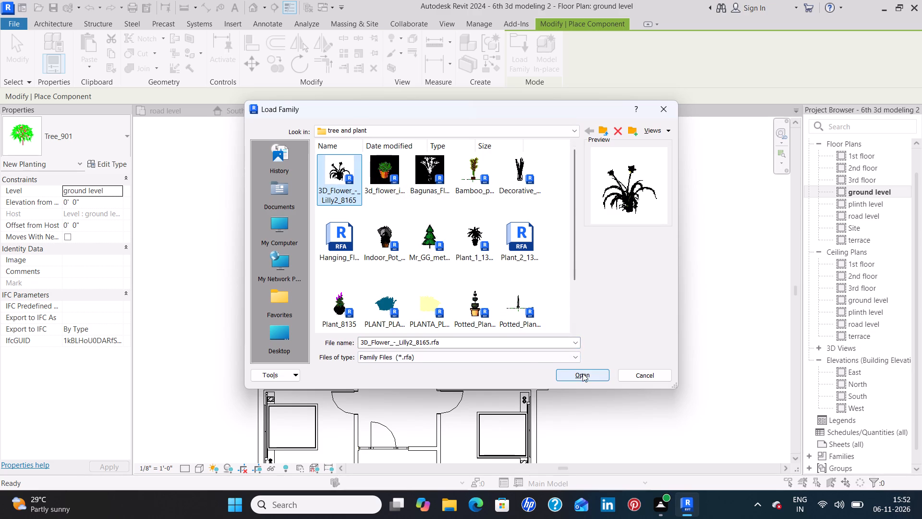
{"action": "left_click", "coordinate": [582, 373]}
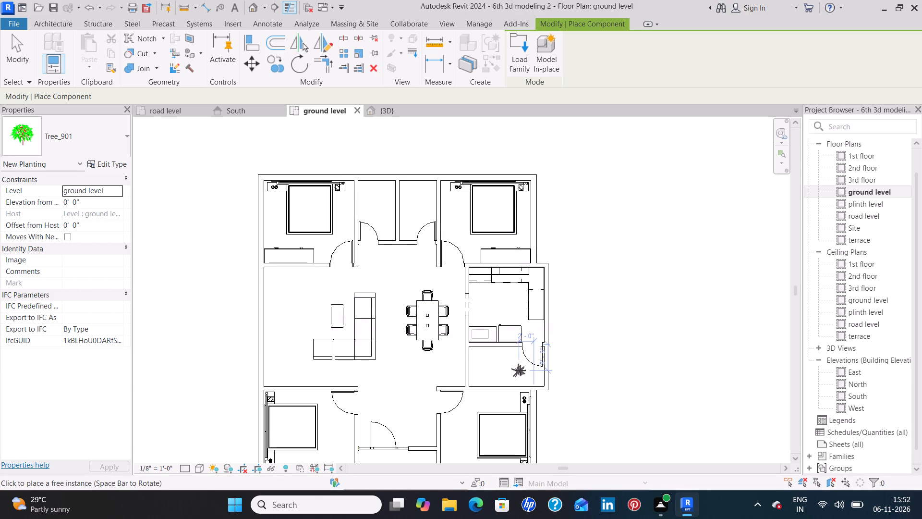
Place one lily in each front corner of the entrance porch, aligned about 5'-4 1/2" from the door wall.
{"action": "middle_click_drag", "start_coordinate": [401, 413], "coordinate": [415, 293]}
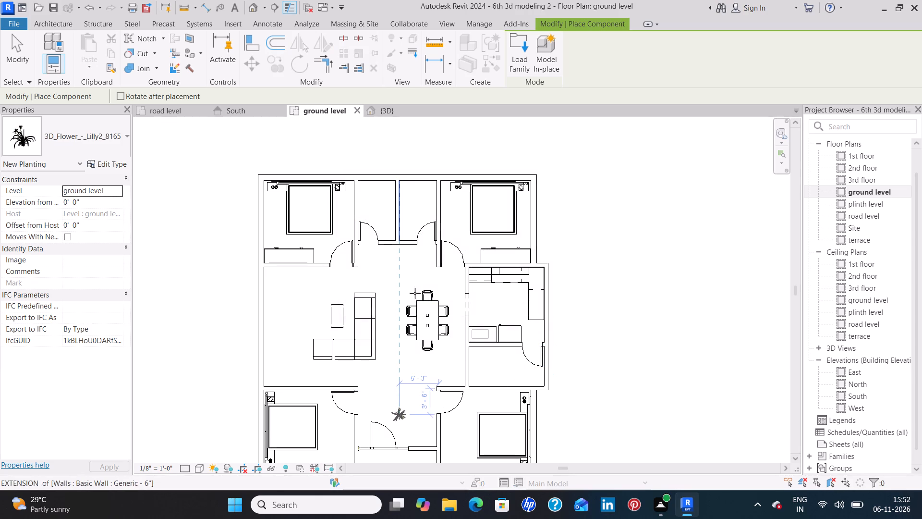
{"action": "middle_click_drag", "start_coordinate": [415, 293], "coordinate": [422, 247]}
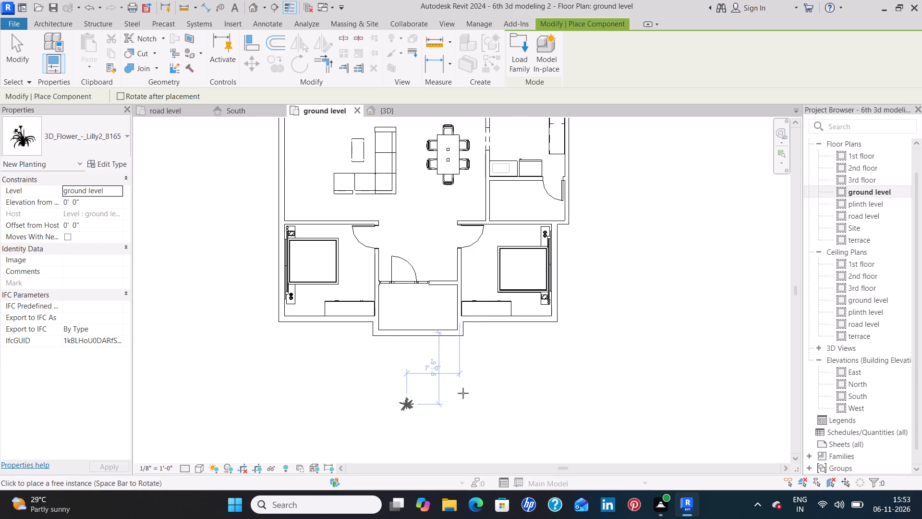
{"action": "scroll", "coordinate": [386, 322], "scroll_direction": "up", "scroll_amount": 8}
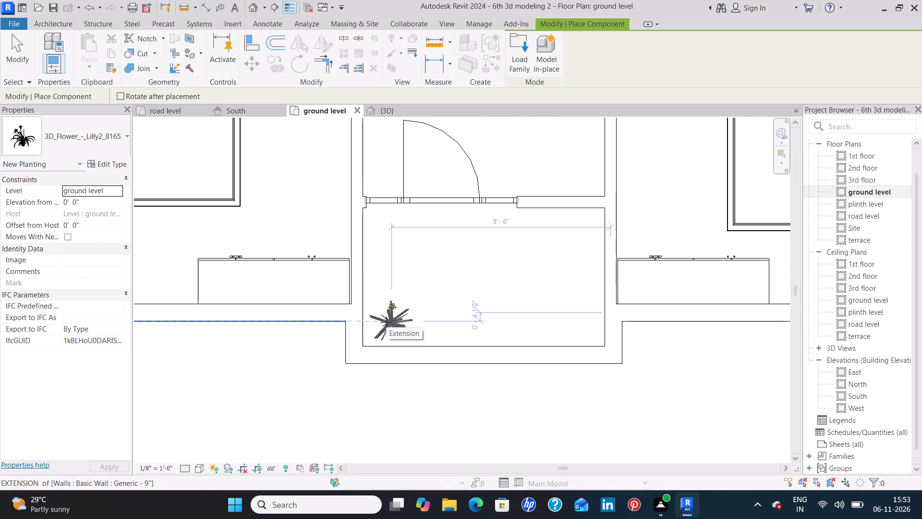
{"action": "scroll", "coordinate": [400, 326], "scroll_direction": "up", "scroll_amount": 4}
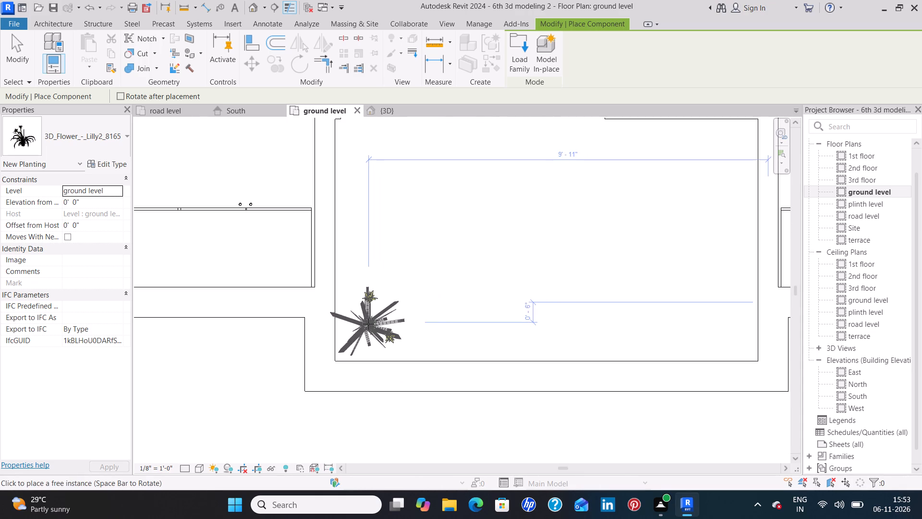
{"action": "left_click", "coordinate": [374, 326]}
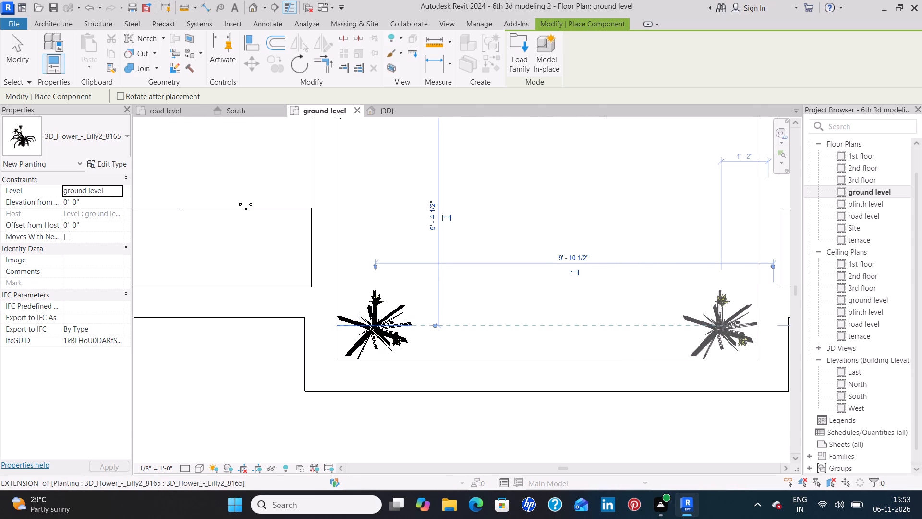
{"action": "left_click", "coordinate": [728, 323]}
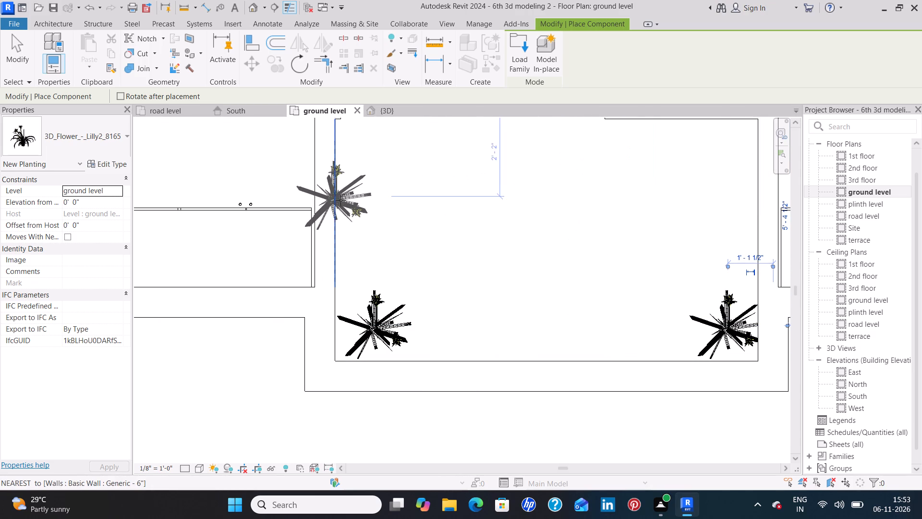
{"action": "key", "text": "Escape"}
{"action": "key", "text": "Escape"}
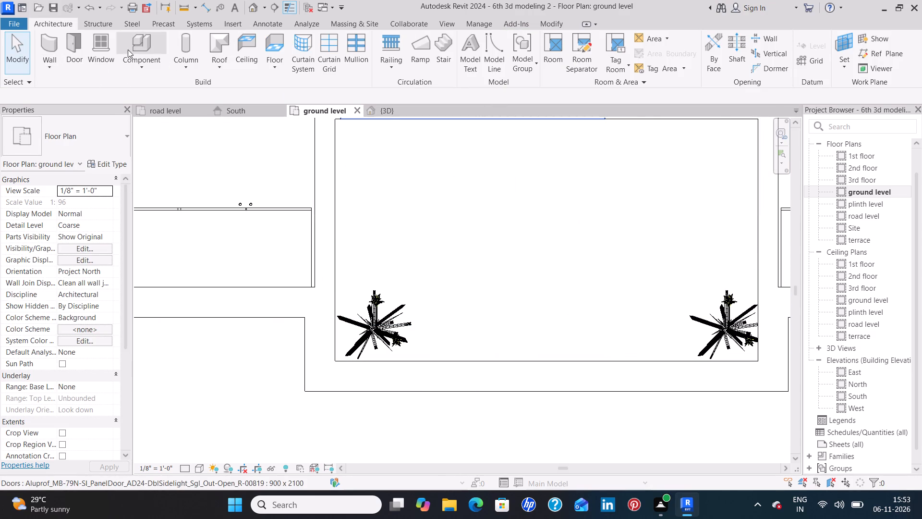
Load the 3d_flower_indooroutdoor_8176 family and place one pot behind each porch lily, about 3'-8" from the door wall.
{"action": "left_click", "coordinate": [152, 52]}
{"action": "left_click", "coordinate": [520, 70]}
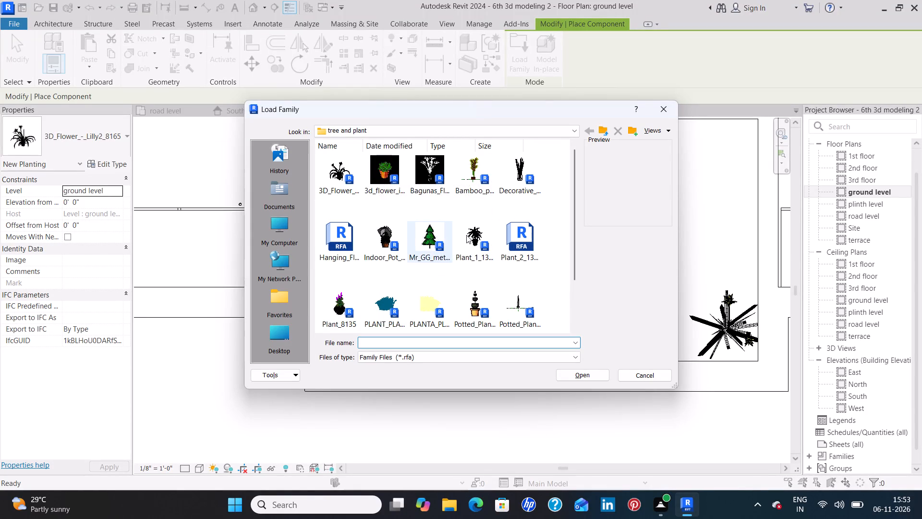
{"action": "left_click", "coordinate": [381, 175]}
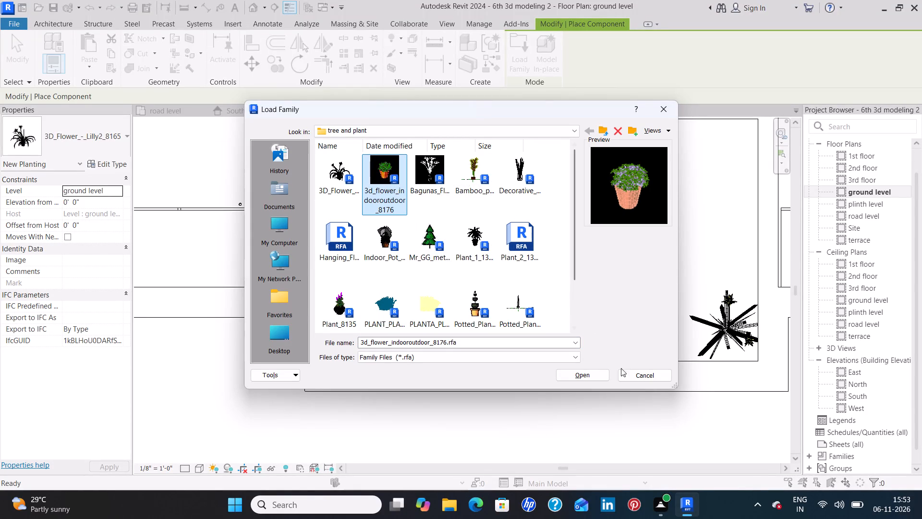
{"action": "left_click", "coordinate": [590, 374]}
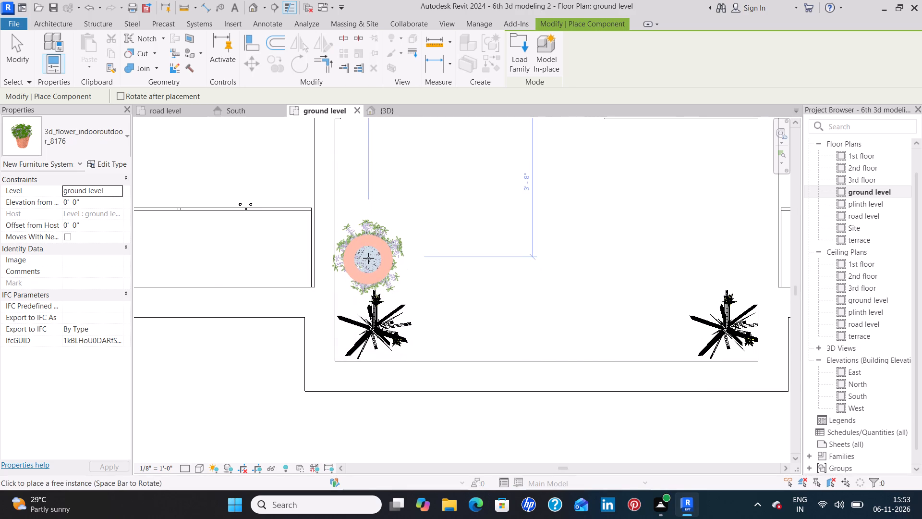
{"action": "left_click", "coordinate": [368, 258]}
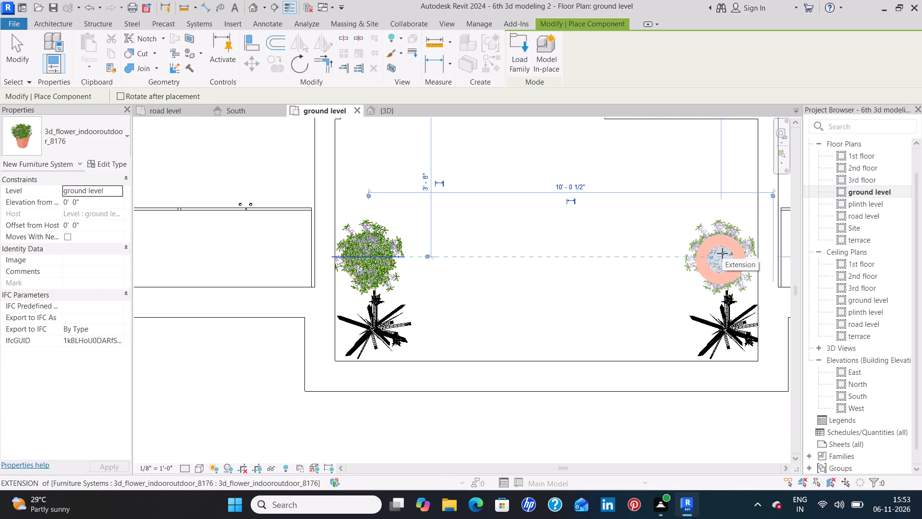
{"action": "left_click", "coordinate": [722, 253]}
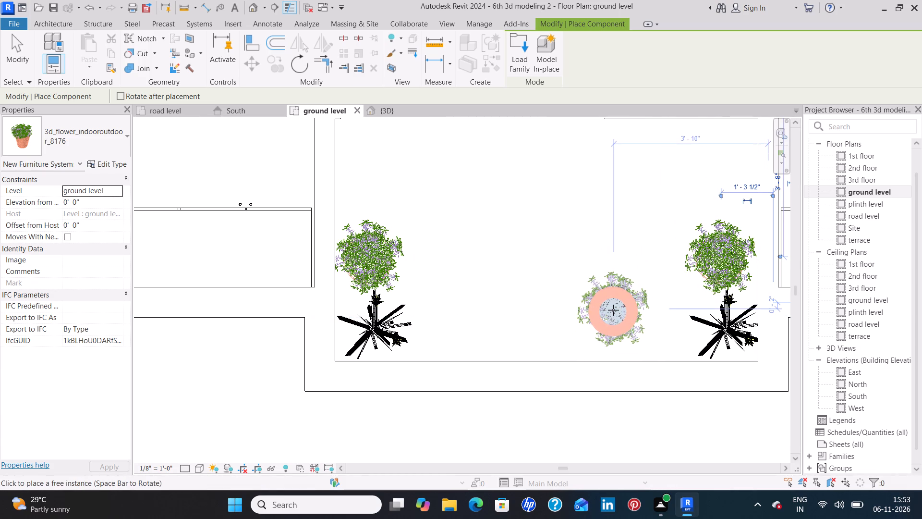
{"action": "key", "text": "Escape"}
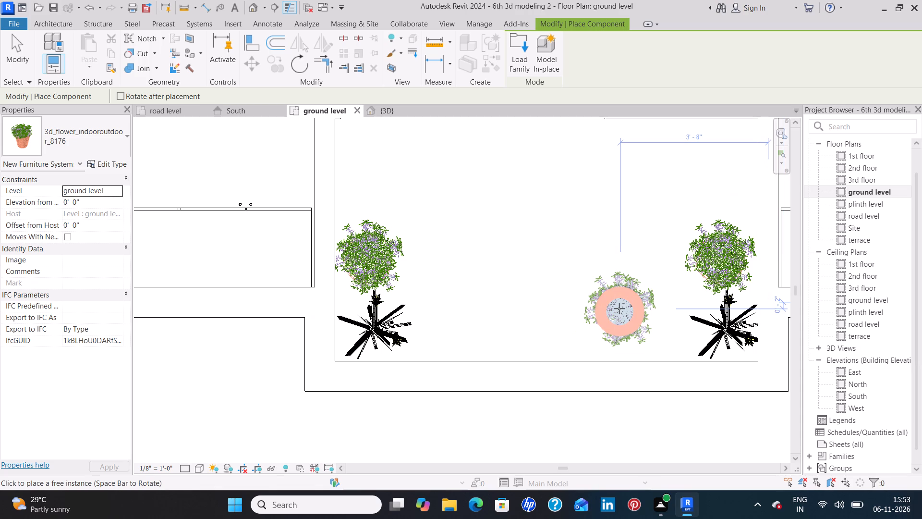
{"action": "key", "text": "Escape"}
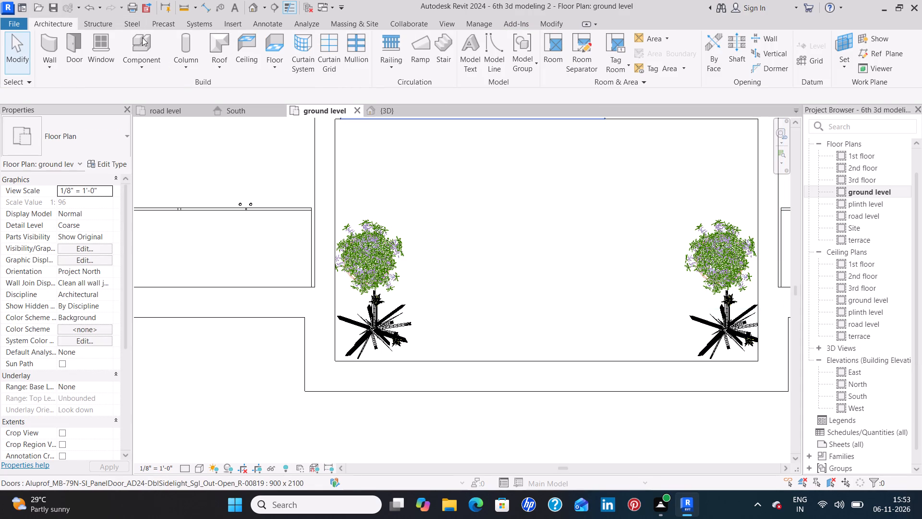
Load the Plant_1_13792 family and place one behind each porch flower pot, about 1'-11" from the door wall.
{"action": "left_click", "coordinate": [141, 41]}
{"action": "left_click", "coordinate": [520, 68]}
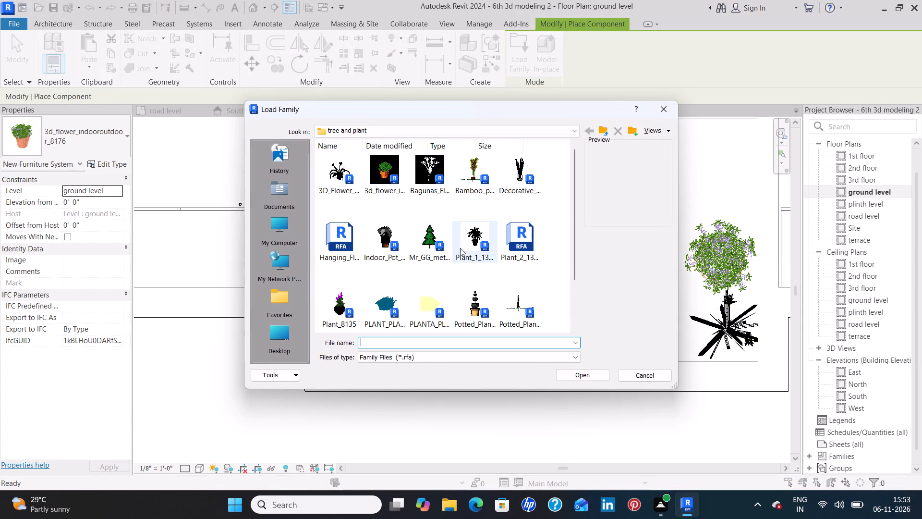
{"action": "left_click", "coordinate": [476, 243]}
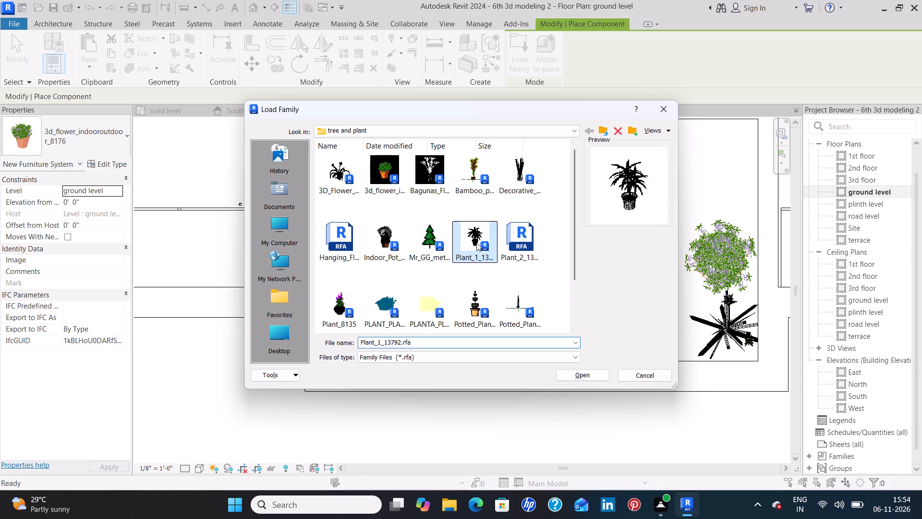
{"action": "left_click", "coordinate": [584, 375]}
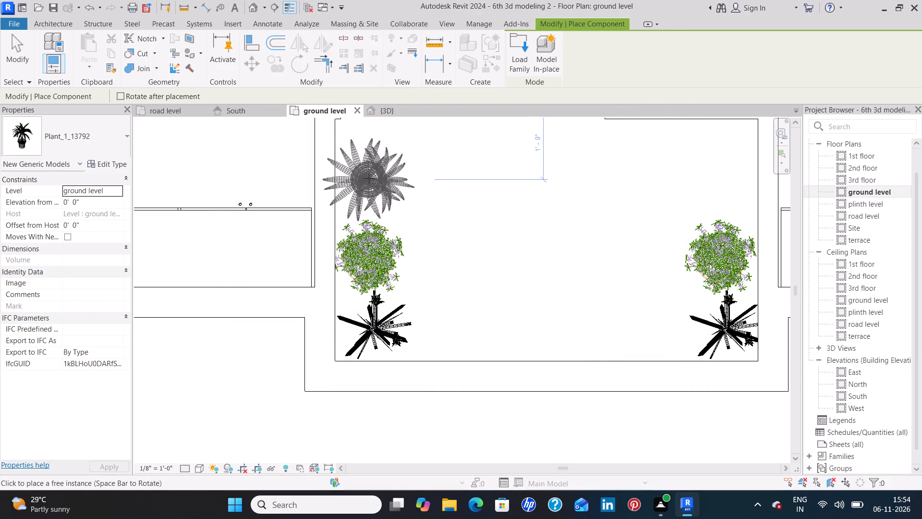
{"action": "left_click", "coordinate": [364, 185]}
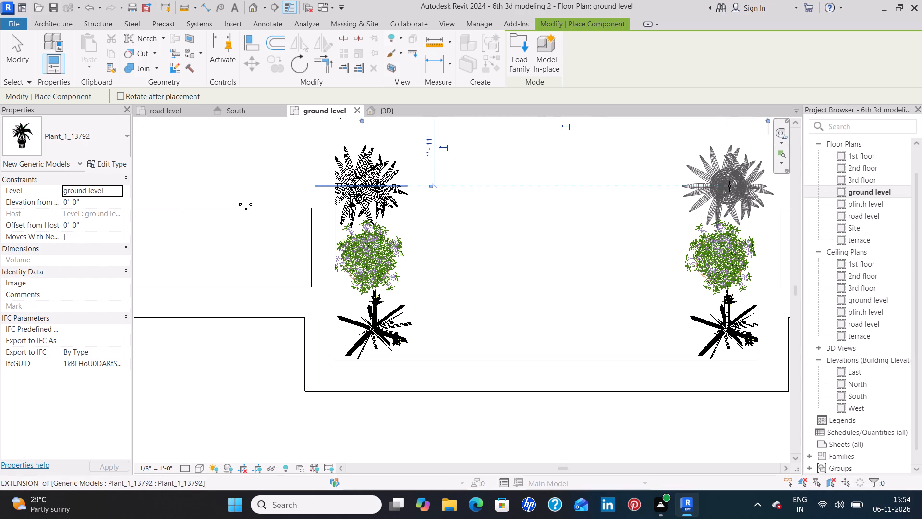
{"action": "left_click", "coordinate": [728, 185]}
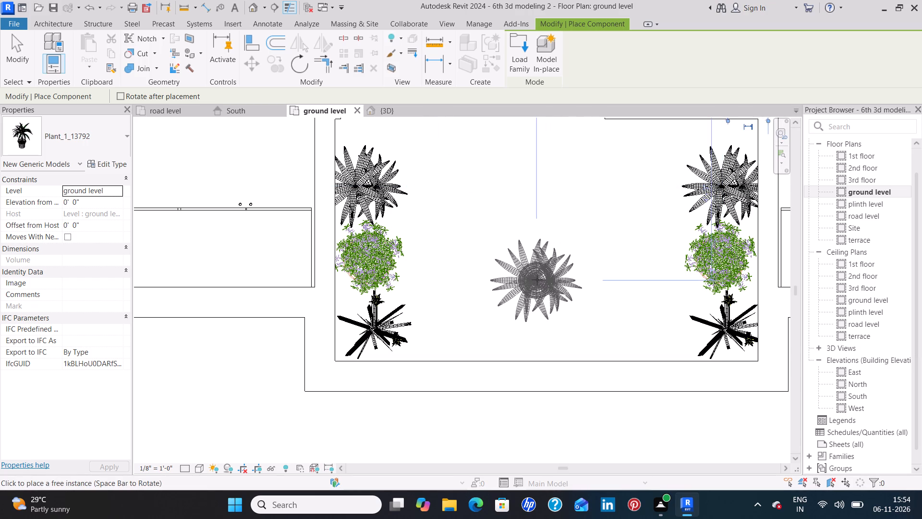
{"action": "key", "text": "Escape"}
{"action": "key", "text": "Escape"}
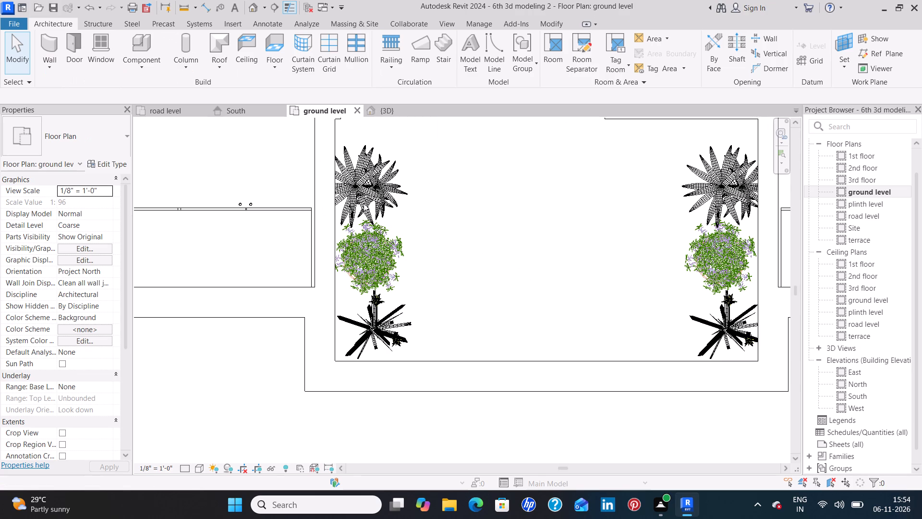
Nudge the west-side Plant_1_13792 on the porch slightly away from the side wall.
{"action": "left_click", "coordinate": [364, 203]}
{"action": "key", "text": "Right"}
{"action": "key", "text": "Right"}
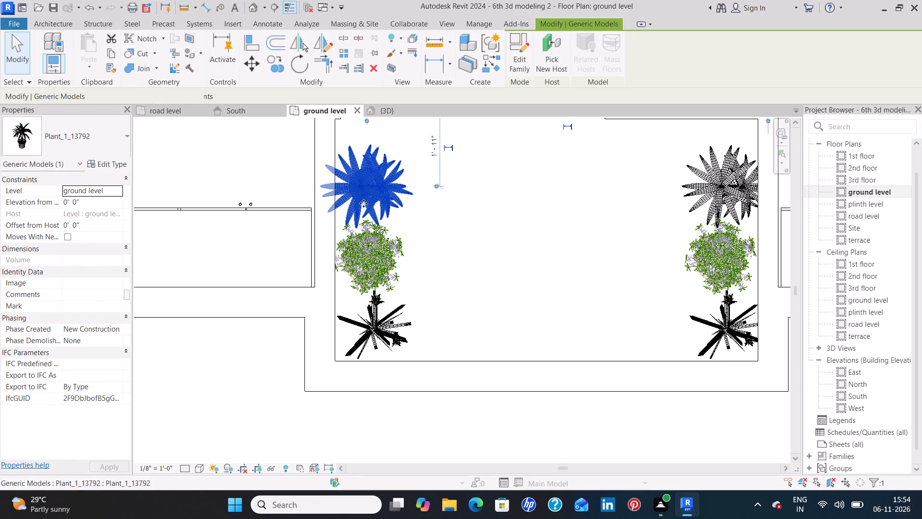
{"action": "key", "text": "Right"}
{"action": "key", "text": "Left"}
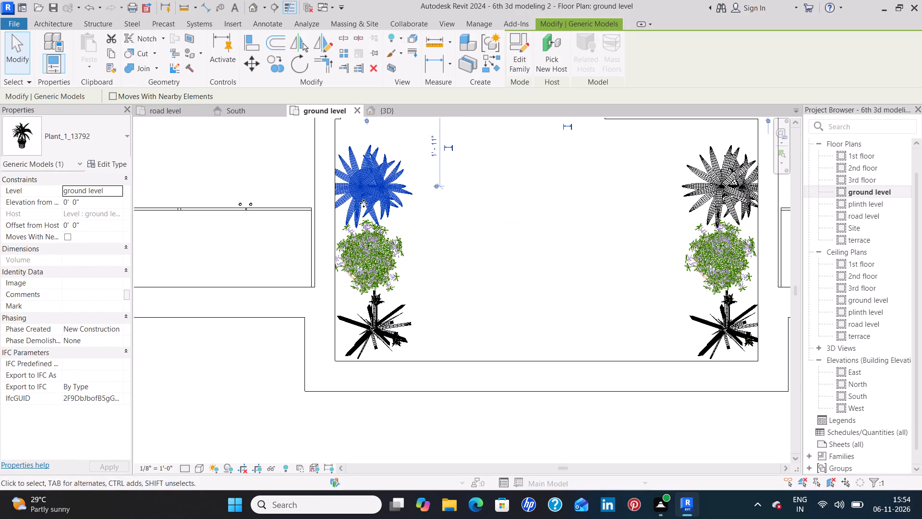
{"action": "key", "text": "Left"}
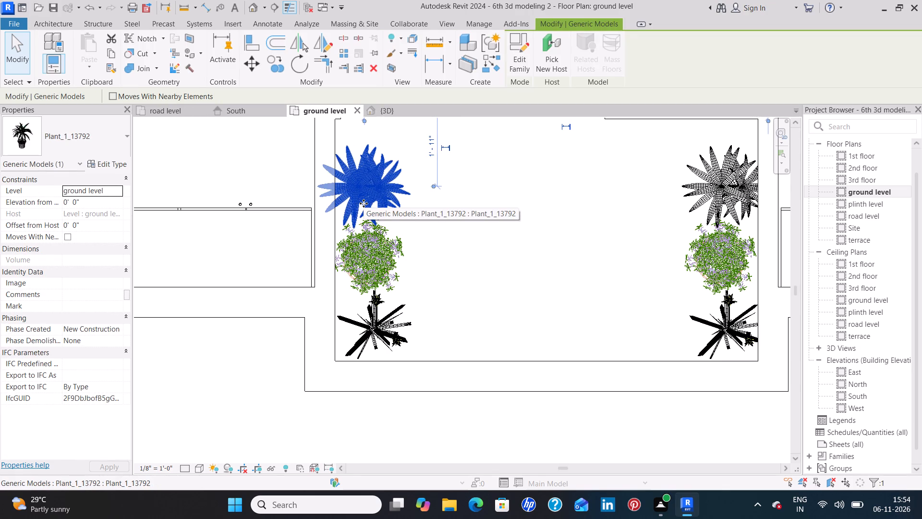
{"action": "left_click", "coordinate": [484, 249]}
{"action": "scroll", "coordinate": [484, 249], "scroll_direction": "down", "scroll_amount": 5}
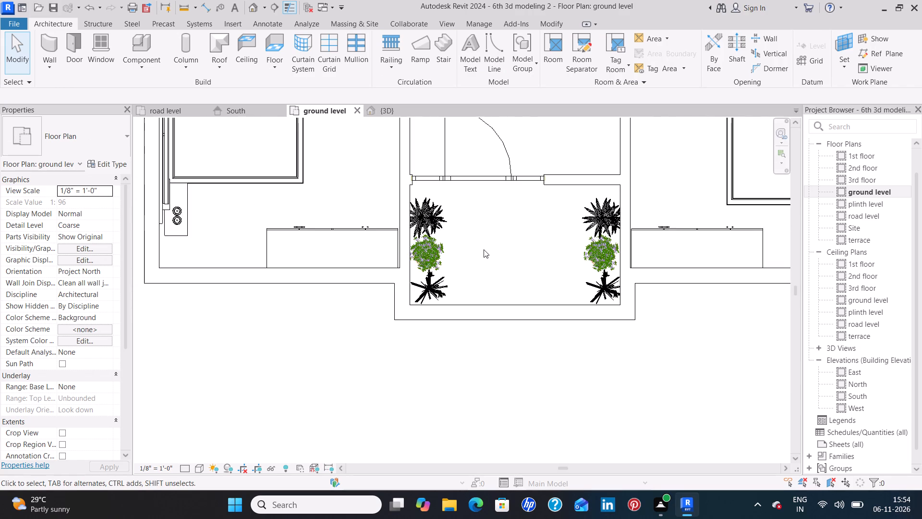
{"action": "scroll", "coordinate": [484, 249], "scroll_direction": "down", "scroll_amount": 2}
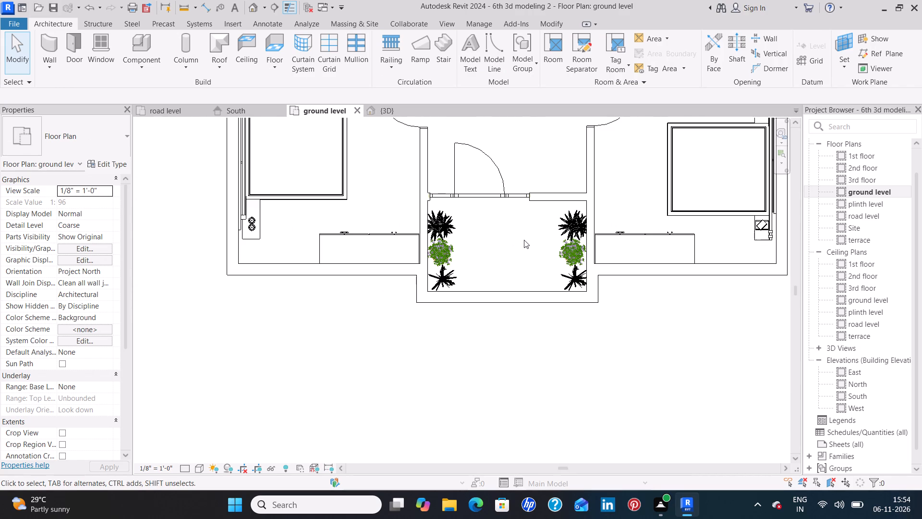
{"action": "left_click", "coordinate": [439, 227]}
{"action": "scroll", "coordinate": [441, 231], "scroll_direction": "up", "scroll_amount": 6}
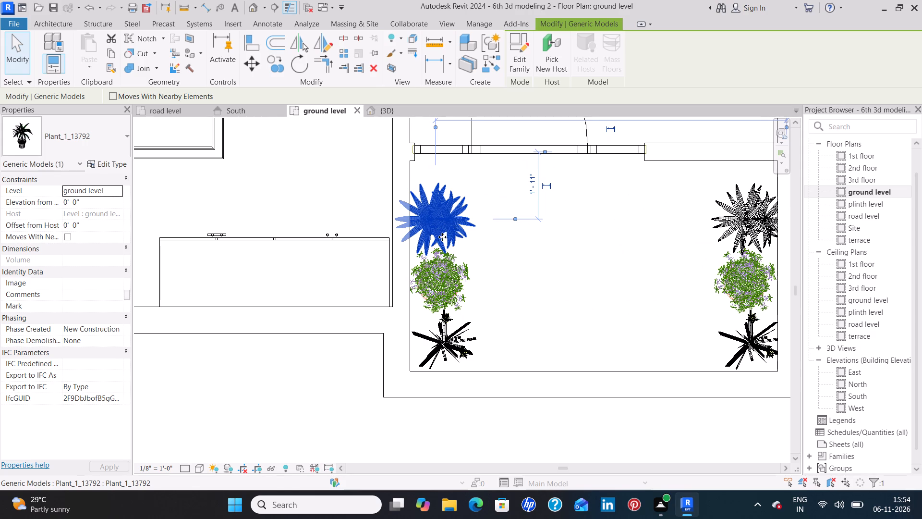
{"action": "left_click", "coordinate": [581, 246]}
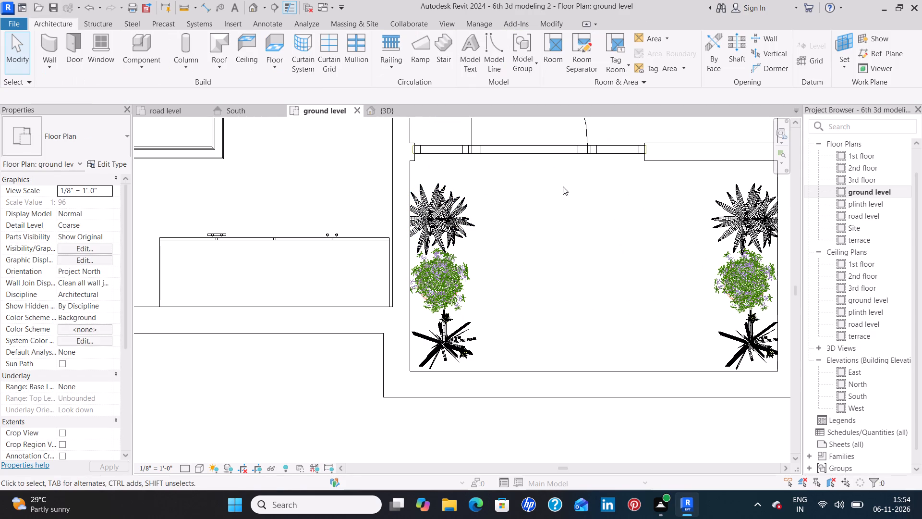
Centre the entrance door in the porch's back wall, 5'-6" from the side wall on each side.
{"action": "left_click", "coordinate": [557, 153]}
{"action": "key", "text": "Right"}
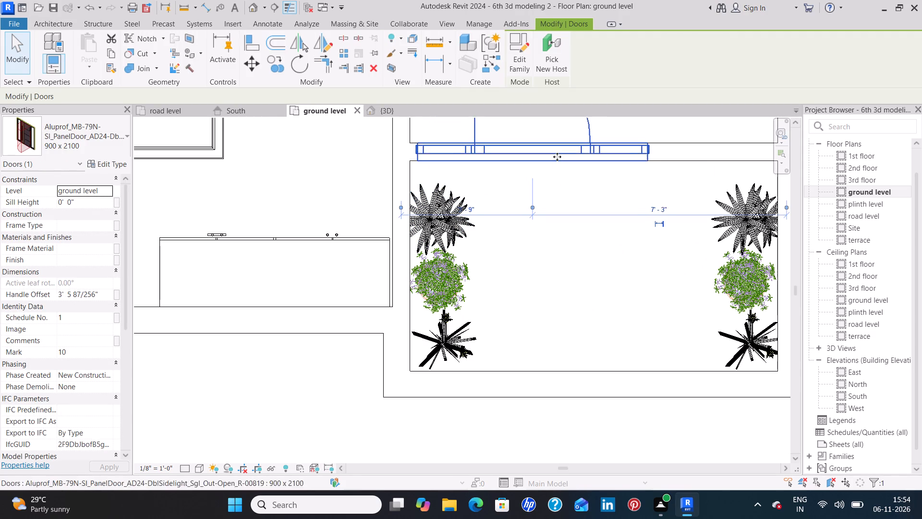
{"action": "key", "text": "Right"}
{"action": "key", "text": "Right"}
{"action": "key", "text": "Right"}
{"action": "key", "text": "Right"}
{"action": "key", "text": "Right"}
{"action": "key", "text": "Right"}
{"action": "key", "text": "Right"}
{"action": "key", "text": "Right"}
{"action": "key", "text": "Right"}
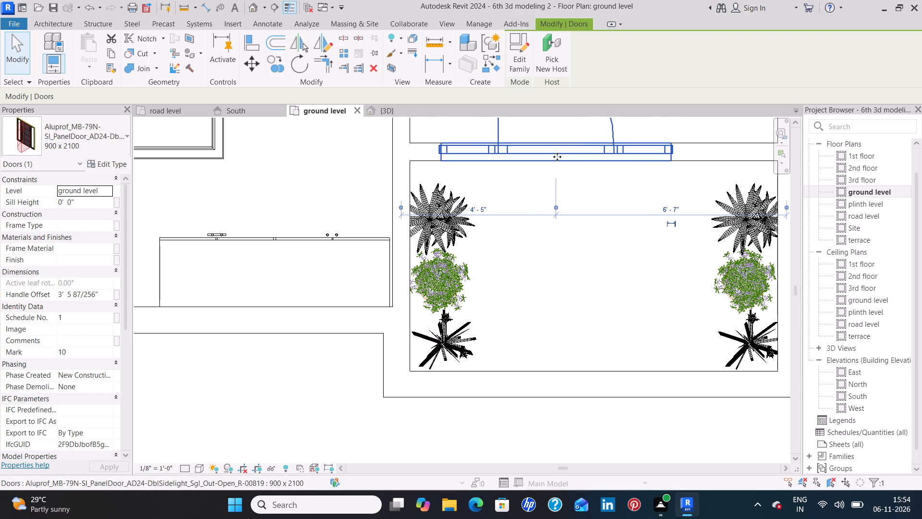
{"action": "key", "text": "Right"}
{"action": "key", "text": "Right"}
{"action": "key", "text": "Right"}
{"action": "key", "text": "Right"}
{"action": "key", "text": "Right"}
{"action": "key", "text": "Right"}
{"action": "key", "text": "Right"}
{"action": "key", "text": "Right"}
{"action": "key", "text": "Right"}
{"action": "key", "text": "Right"}
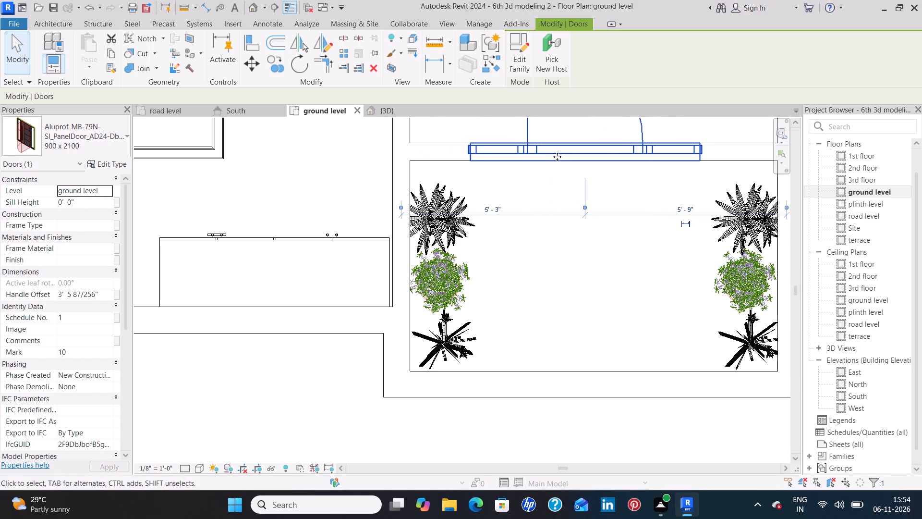
{"action": "key", "text": "Right"}
{"action": "key", "text": "Right"}
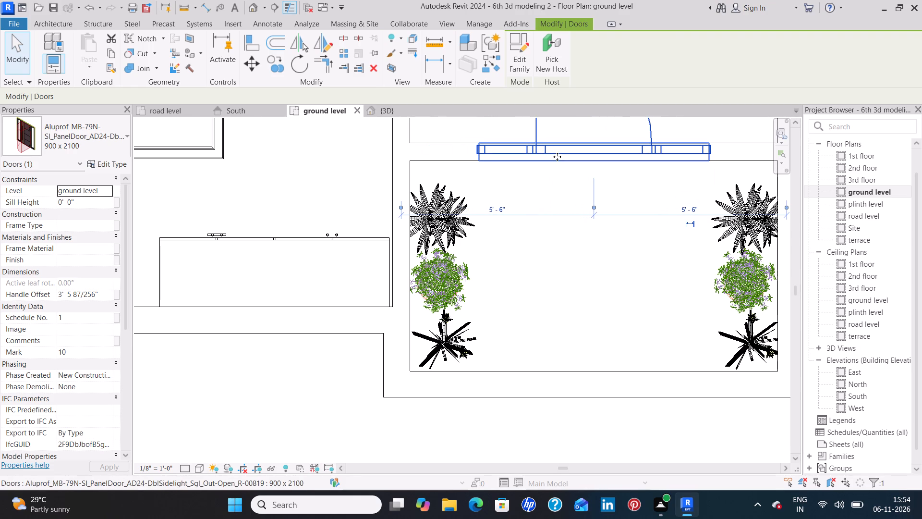
{"action": "left_click", "coordinate": [604, 272]}
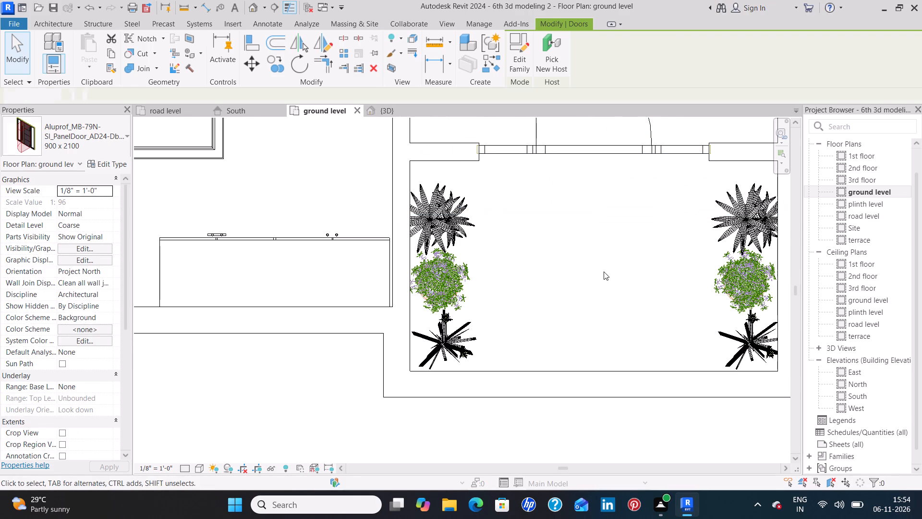
Move both porch Plant_1_13792 plants closer to the door wall, to about 1'-7" from it.
{"action": "left_click", "coordinate": [449, 227]}
{"action": "key", "text": "Up"}
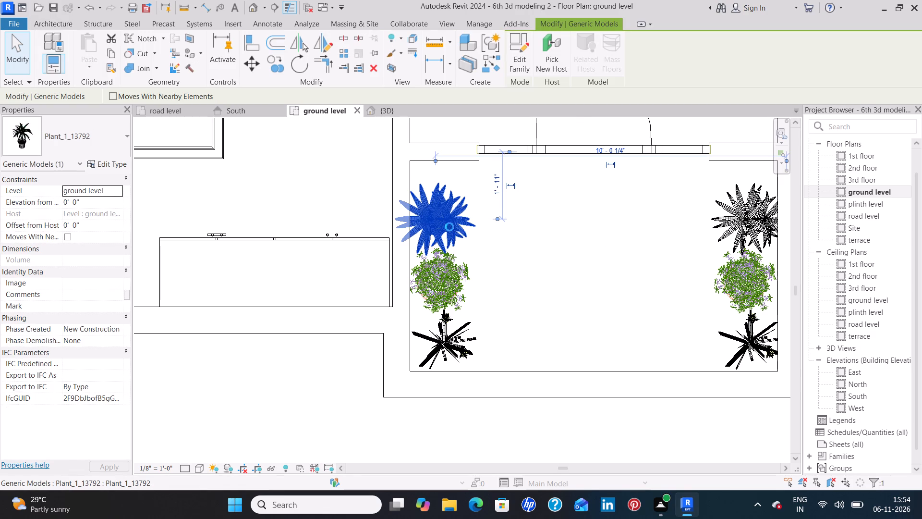
{"action": "key", "text": "Up"}
{"action": "key", "text": "Up"}
{"action": "key", "text": "Up"}
{"action": "key", "text": "Down"}
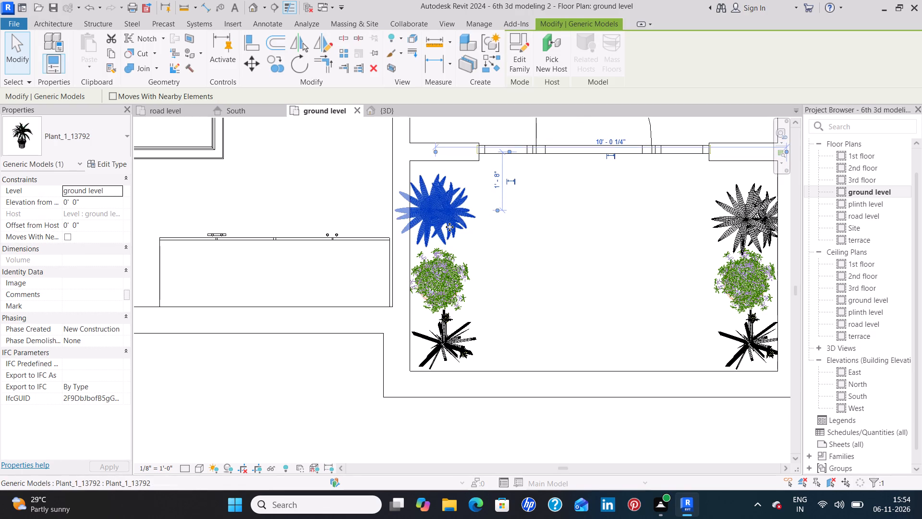
{"action": "key", "text": "Up"}
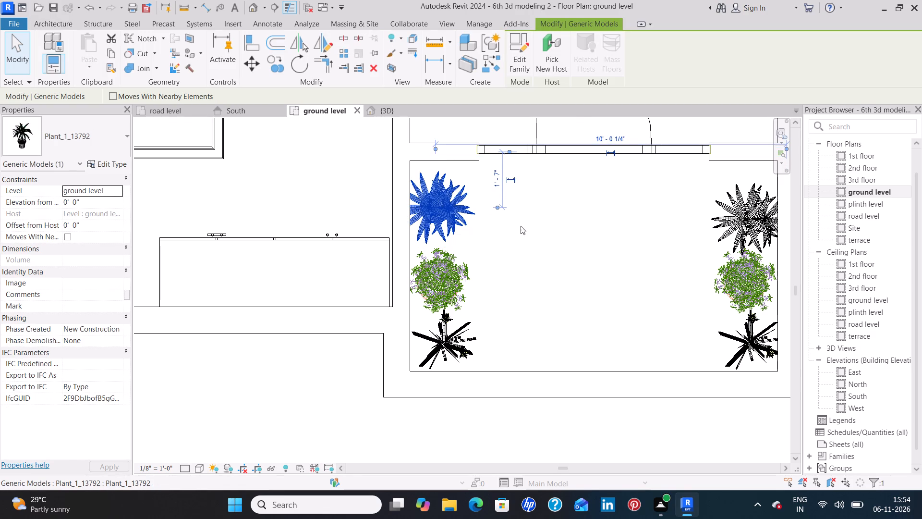
{"action": "left_click", "coordinate": [730, 216]}
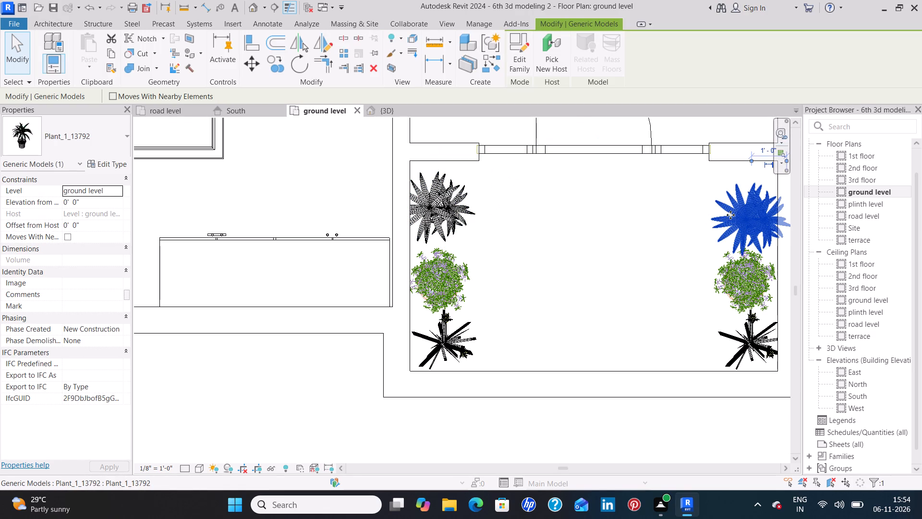
{"action": "key", "text": "Up"}
{"action": "key", "text": "Up"}
{"action": "key", "text": "Up"}
{"action": "key", "text": "Up"}
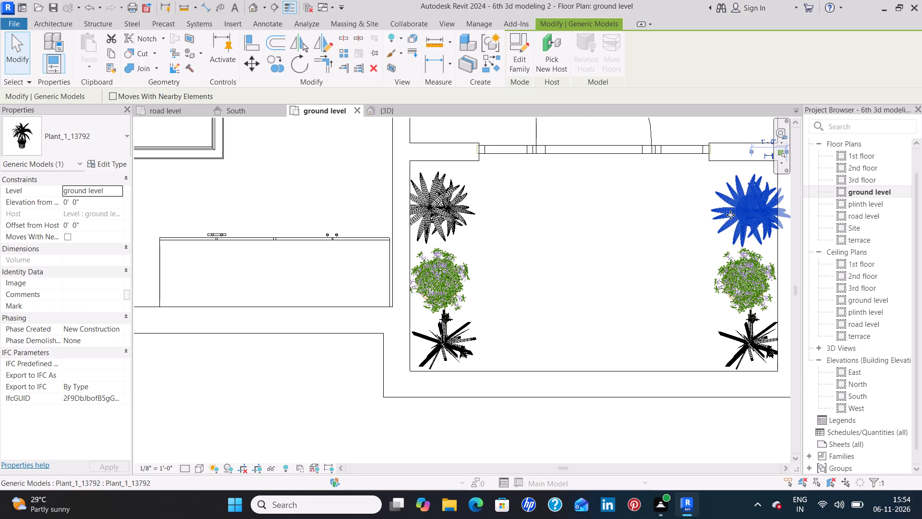
Move both porch flower pots closer to the door wall, to about 3'-6" from it.
{"action": "left_click", "coordinate": [437, 296]}
{"action": "key", "text": "Up"}
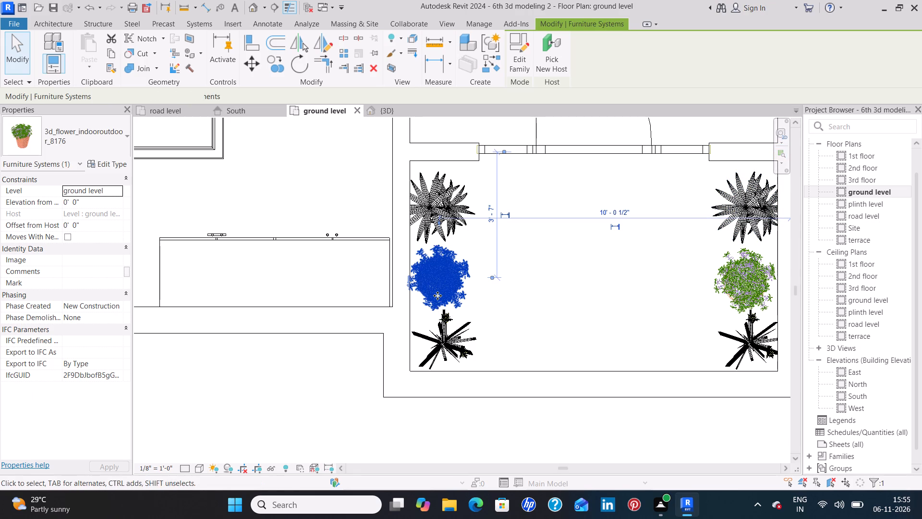
{"action": "key", "text": "Up"}
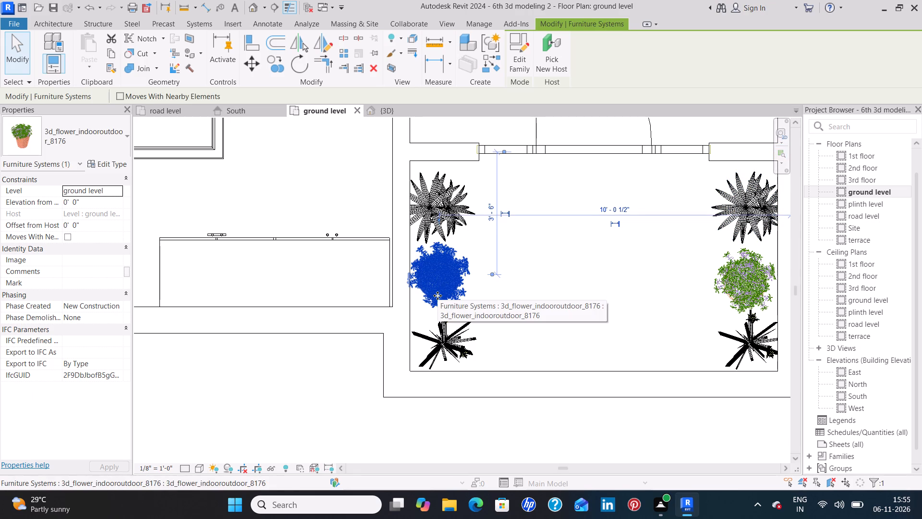
{"action": "left_click", "coordinate": [737, 285]}
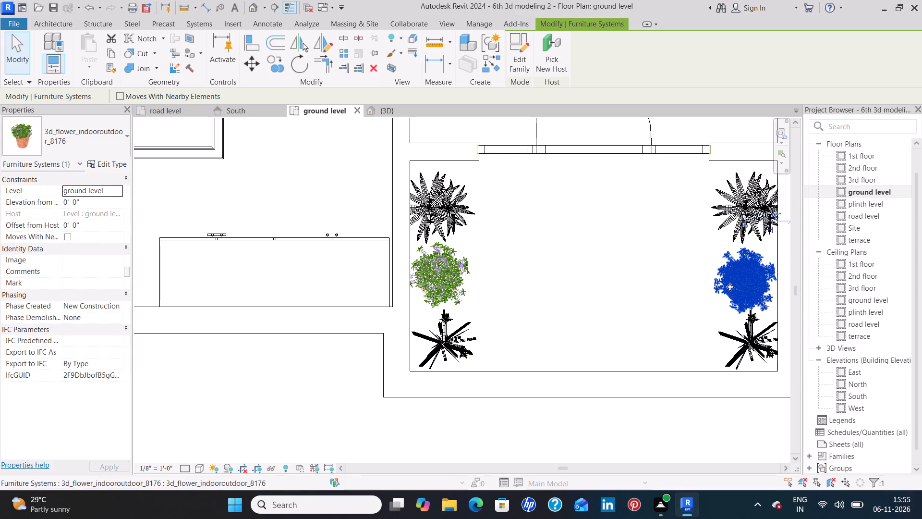
{"action": "key", "text": "Up"}
{"action": "key", "text": "Up"}
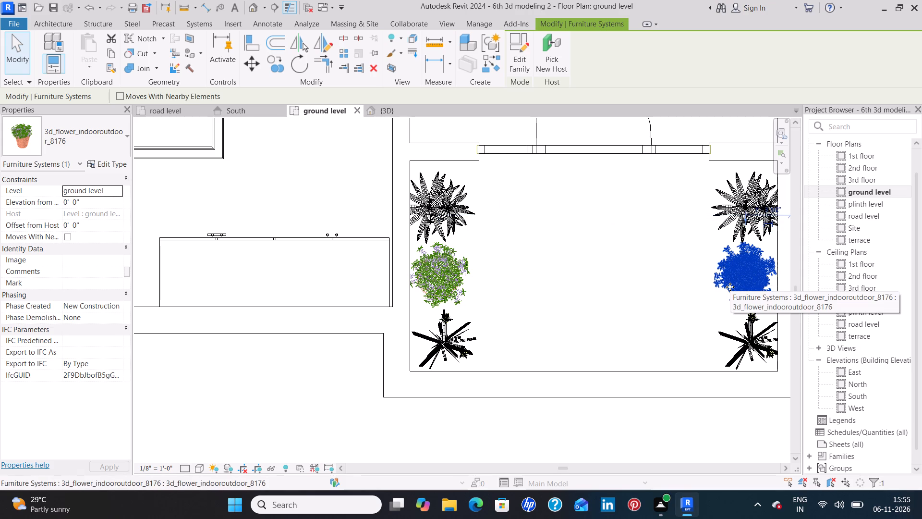
{"action": "key", "text": "Right"}
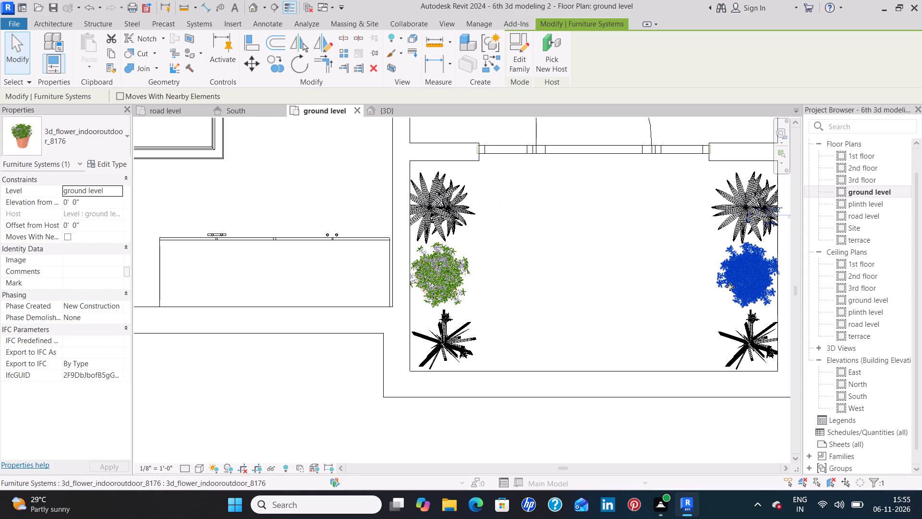
{"action": "key", "text": "Left"}
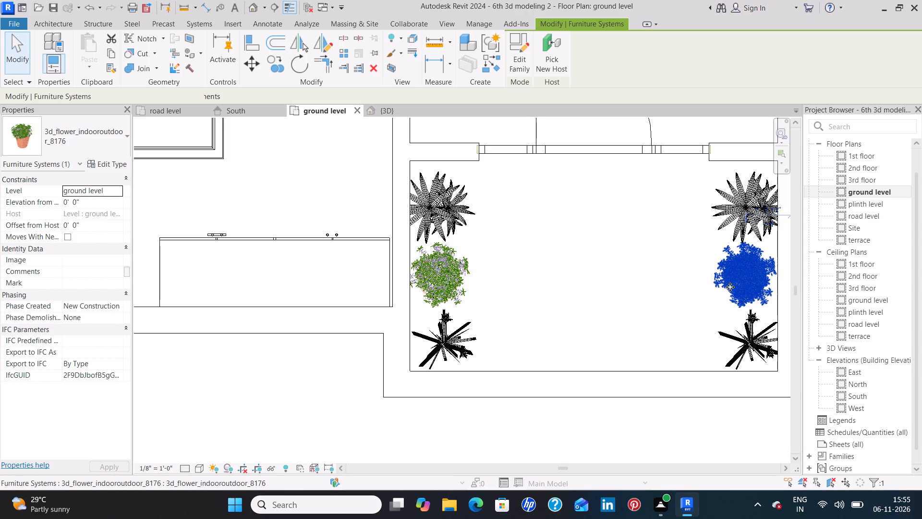
{"action": "key", "text": "Down"}
{"action": "left_click", "coordinate": [628, 274]}
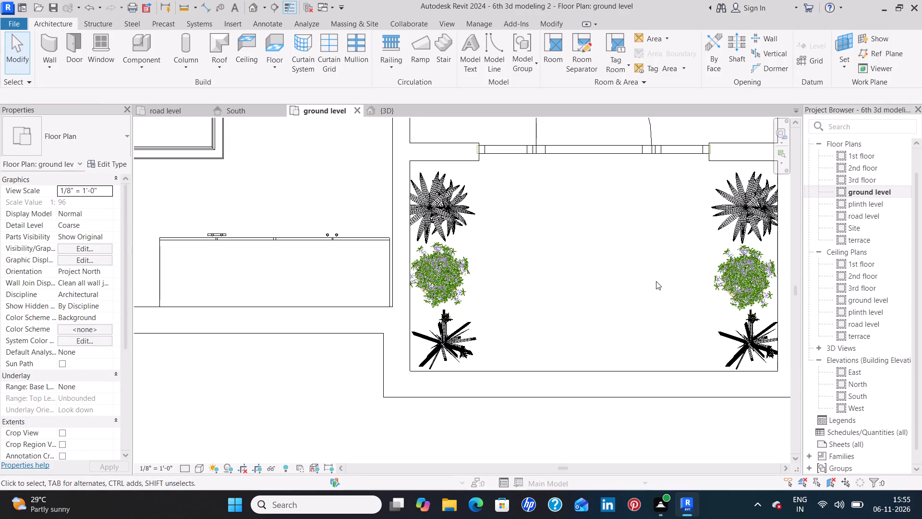
Set the three outer porch walls to an unconnected top constraint with a height of 1'-6".
{"action": "scroll", "coordinate": [659, 279], "scroll_direction": "down", "scroll_amount": 5}
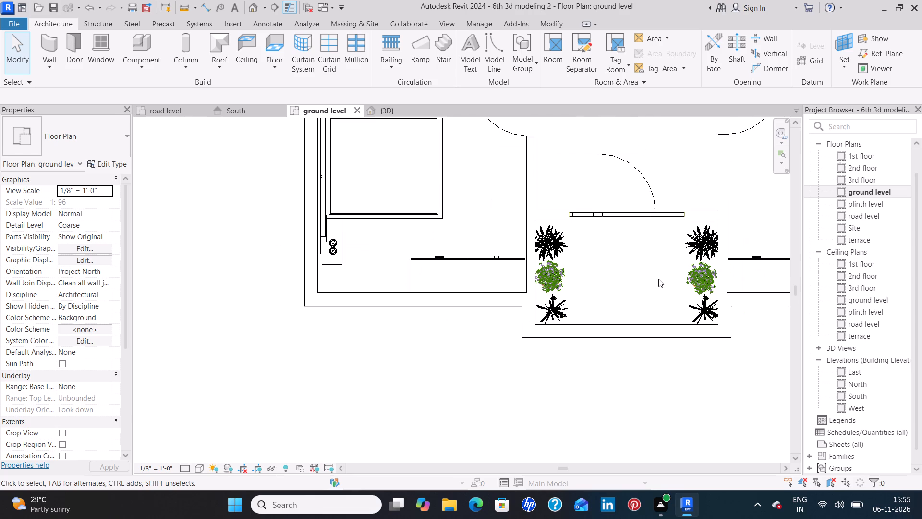
{"action": "left_click", "coordinate": [631, 338]}
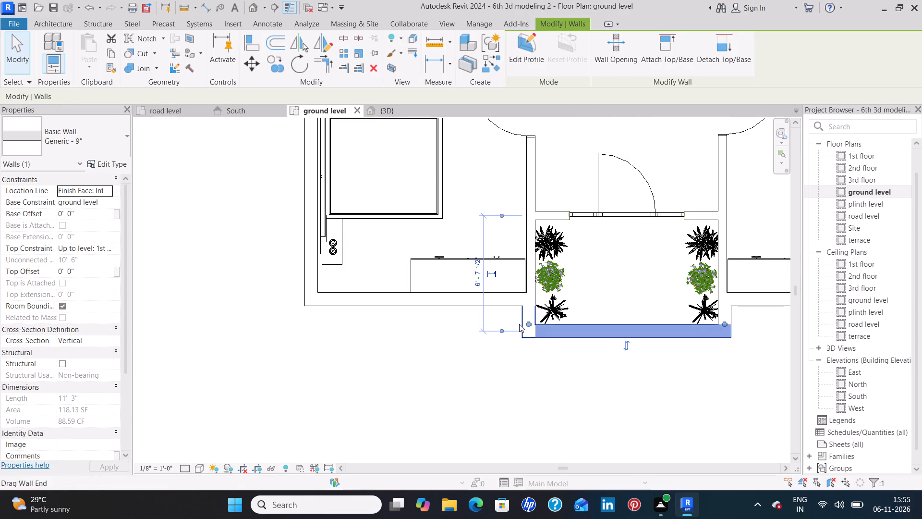
{"action": "left_click", "coordinate": [519, 323]}
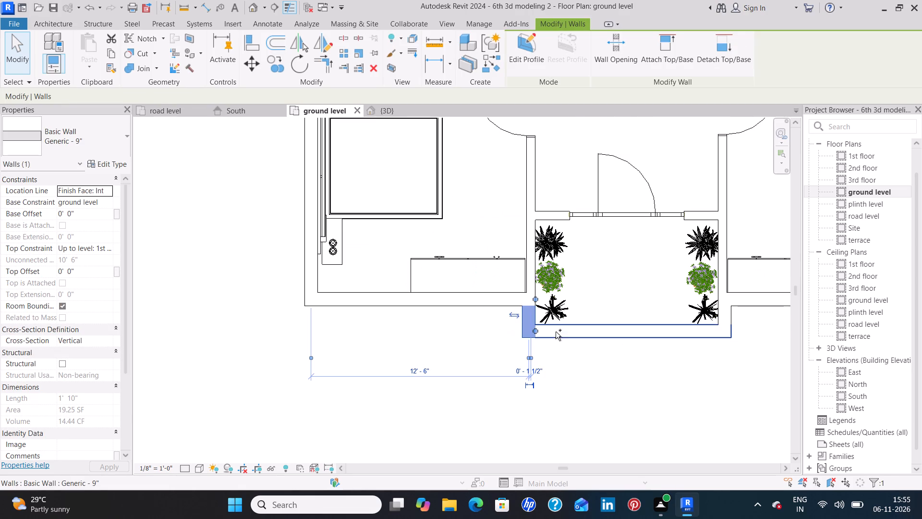
{"action": "left_click", "coordinate": [577, 334], "text": "ctrl"}
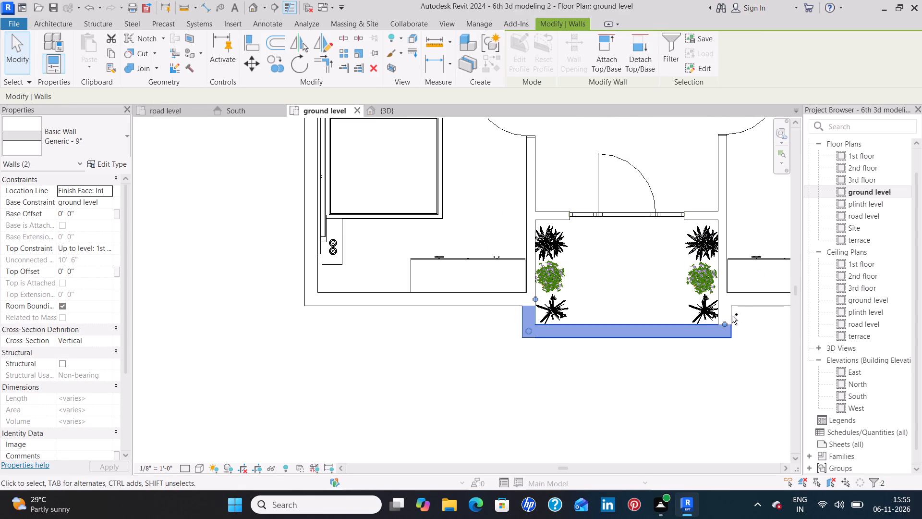
{"action": "left_click", "coordinate": [732, 316], "text": "ctrl"}
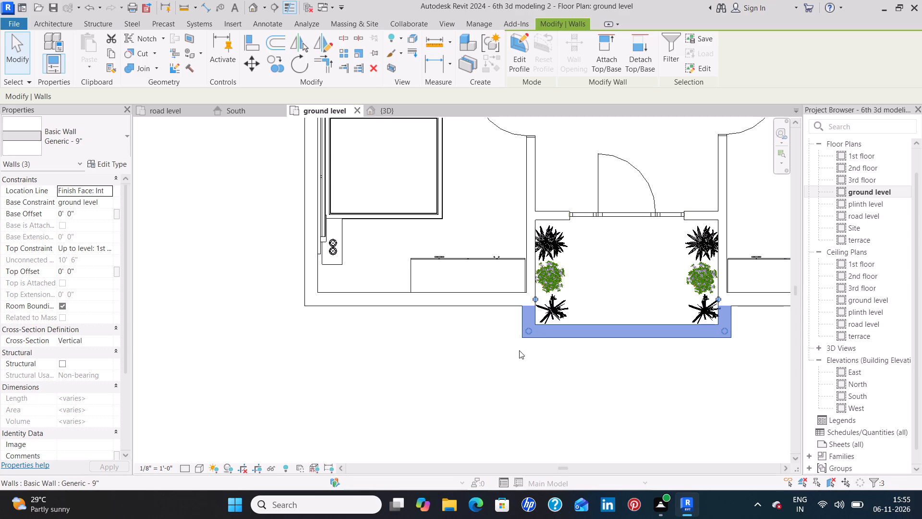
{"action": "left_click", "coordinate": [108, 248]}
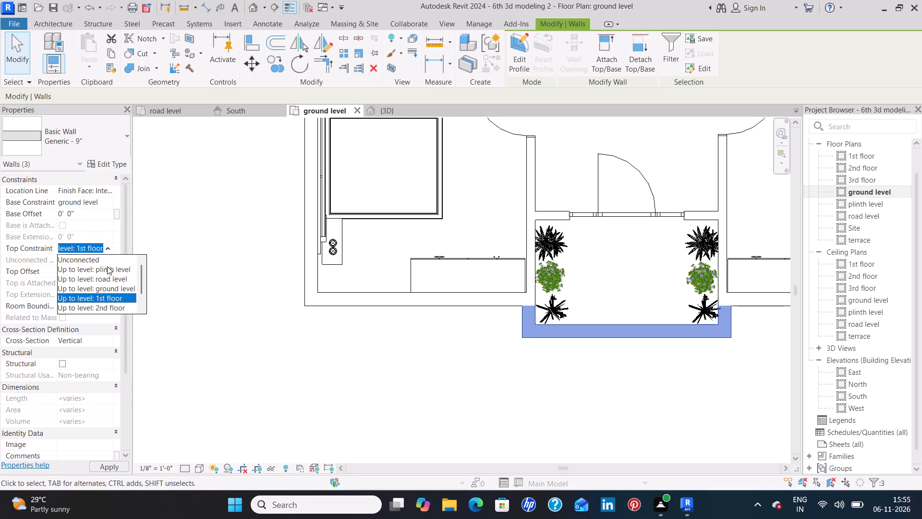
{"action": "left_click", "coordinate": [109, 259]}
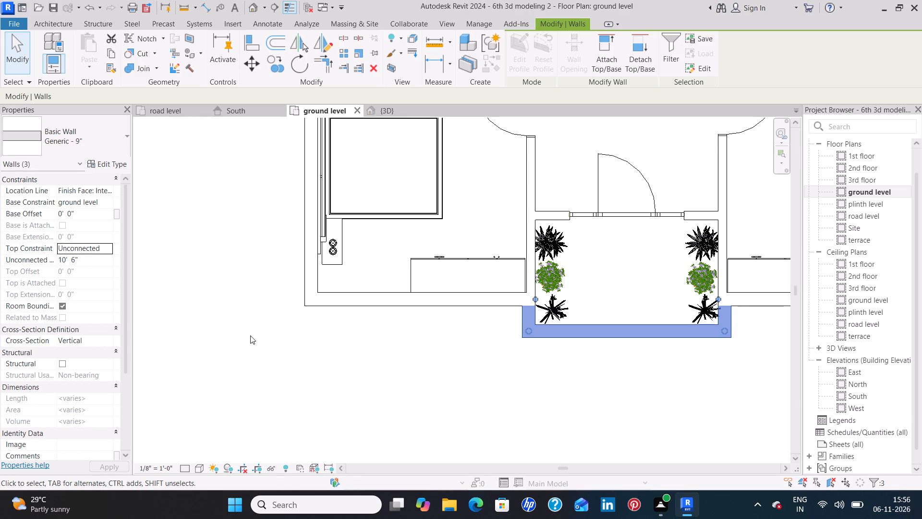
{"action": "left_click", "coordinate": [67, 258]}
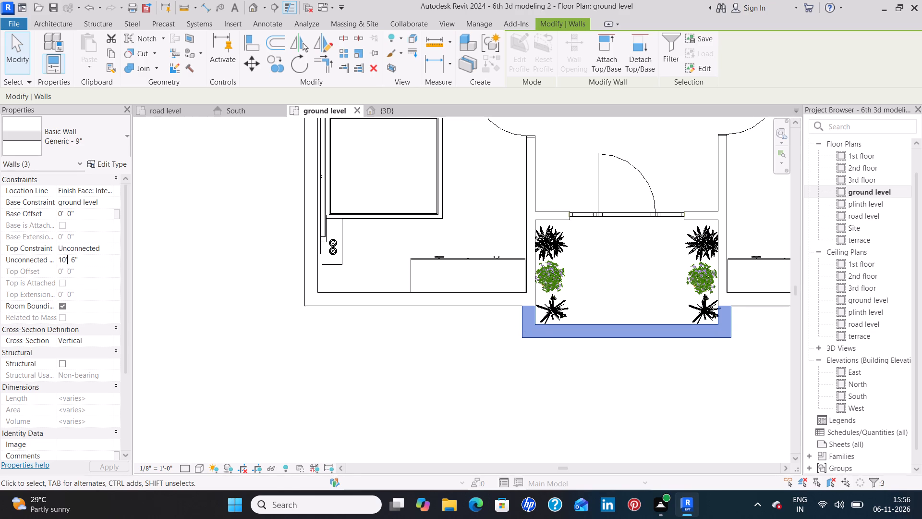
{"action": "key", "text": "BackSpace"}
{"action": "key", "text": "BackSpace"}
{"action": "key", "text": "apostrophe"}
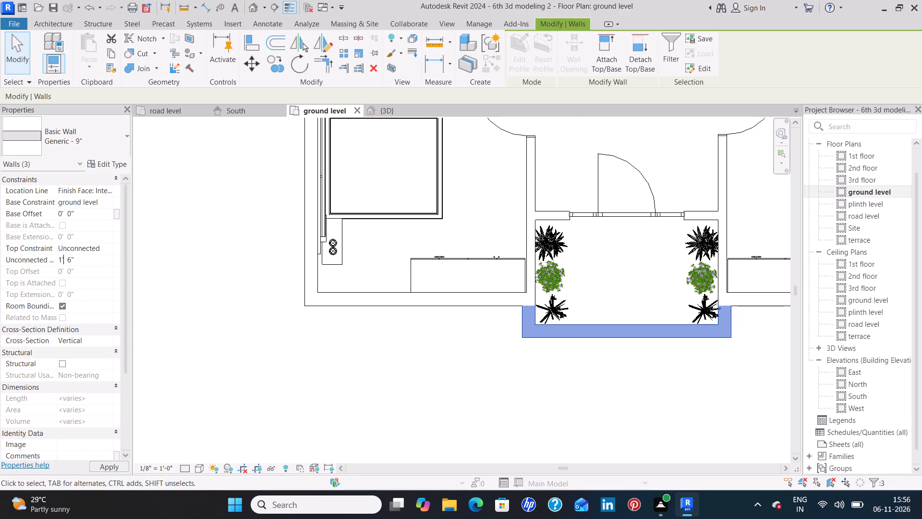
{"action": "left_click", "coordinate": [122, 466]}
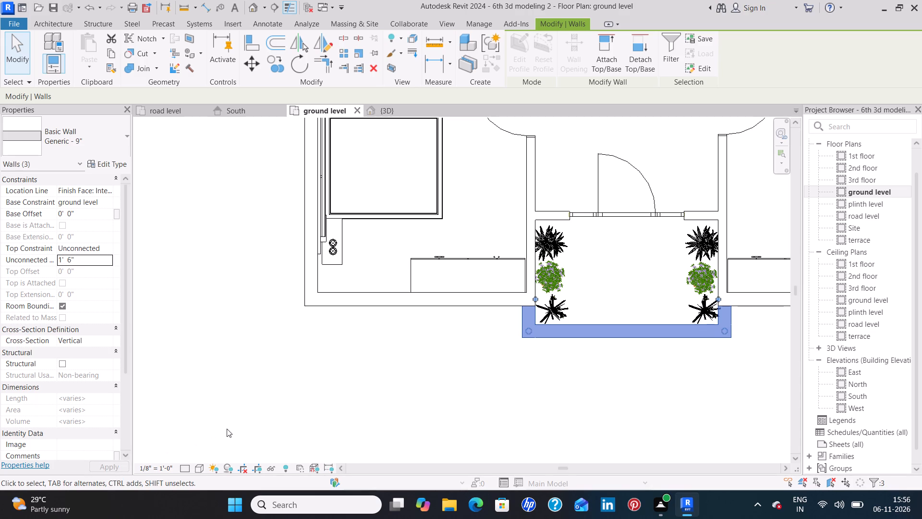
{"action": "left_click", "coordinate": [280, 412]}
Examine the entrance porch, its low walls and the door from the front in the 3D view.
{"action": "scroll", "coordinate": [426, 298], "scroll_direction": "down", "scroll_amount": 3}
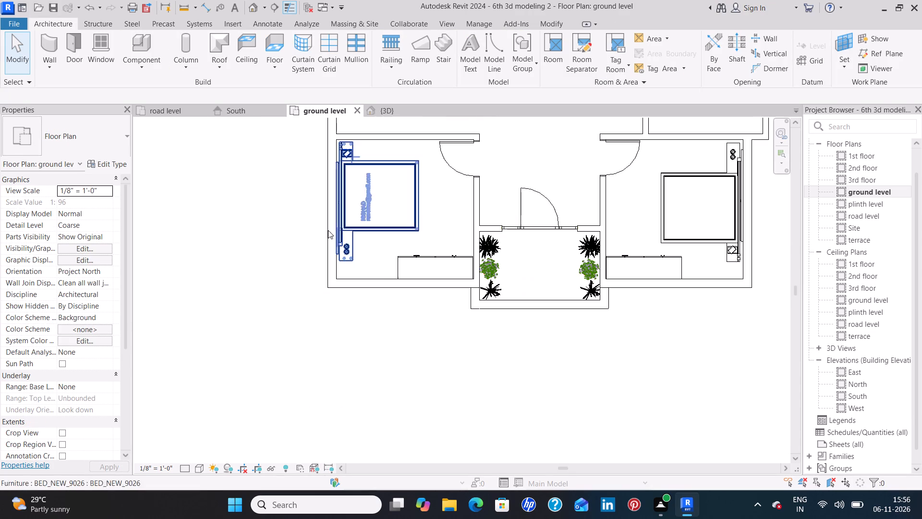
{"action": "left_click", "coordinate": [394, 114]}
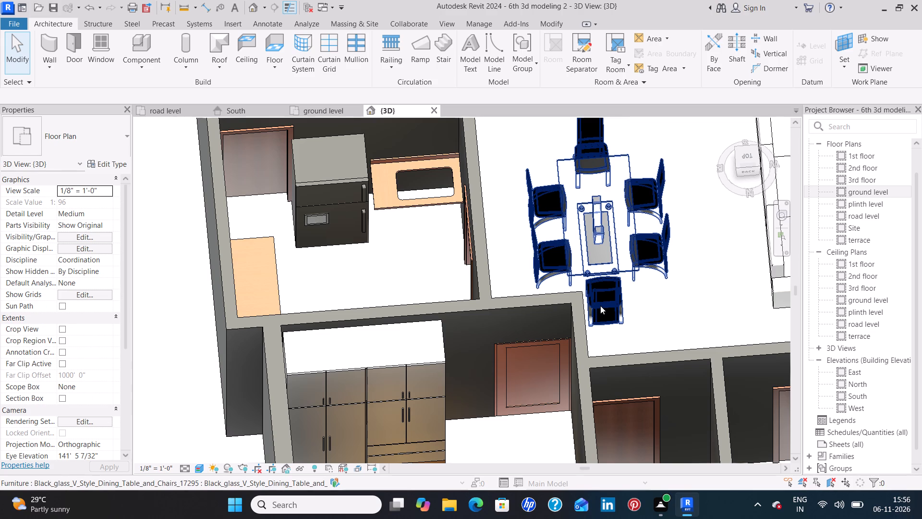
{"action": "left_click", "coordinate": [701, 309]}
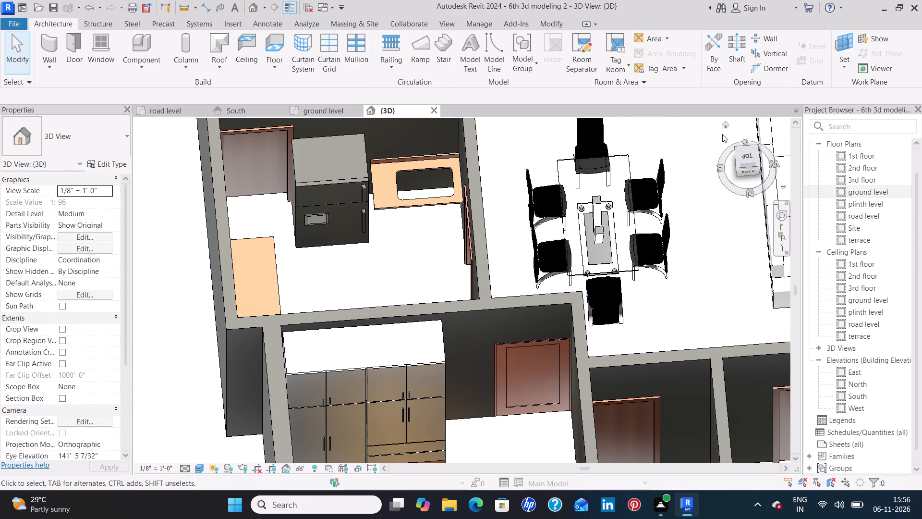
{"action": "left_click", "coordinate": [724, 128]}
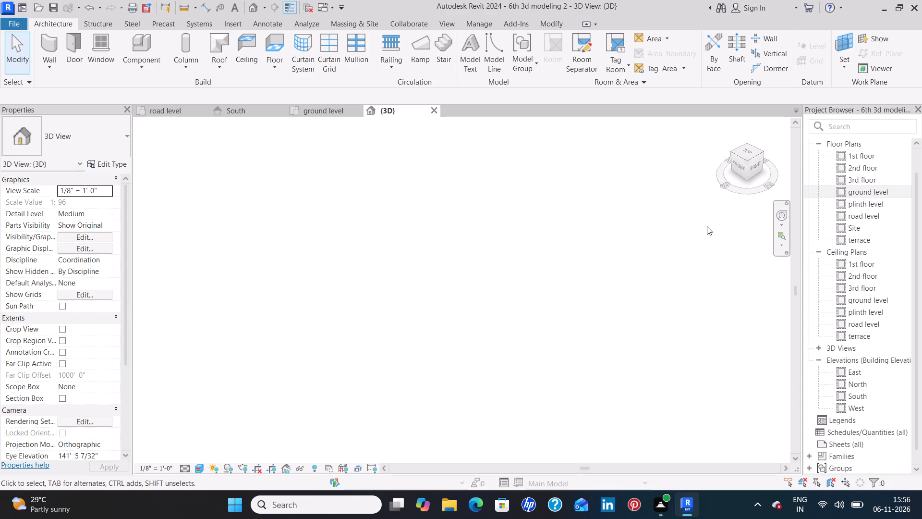
{"action": "left_click", "coordinate": [736, 164]}
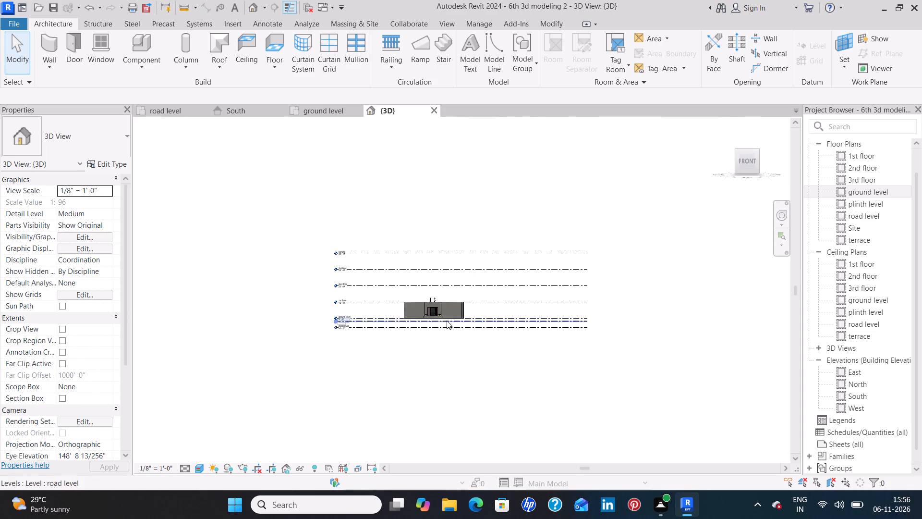
{"action": "scroll", "coordinate": [445, 320], "scroll_direction": "up", "scroll_amount": 15}
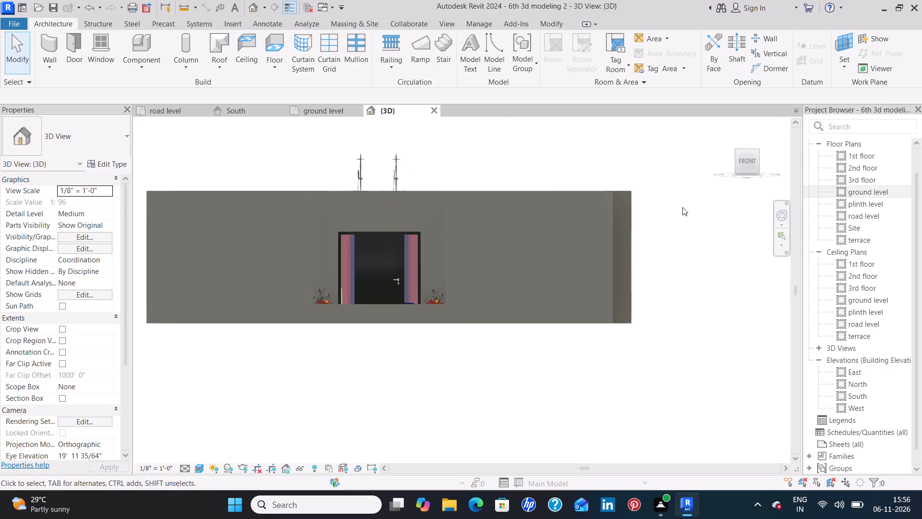
Examine the entrance porch in 3D from several angles, checking how the plants and flower pots sit against the low walls.
{"action": "middle_click_drag", "start_coordinate": [682, 207], "coordinate": [681, 220], "text": "shift"}
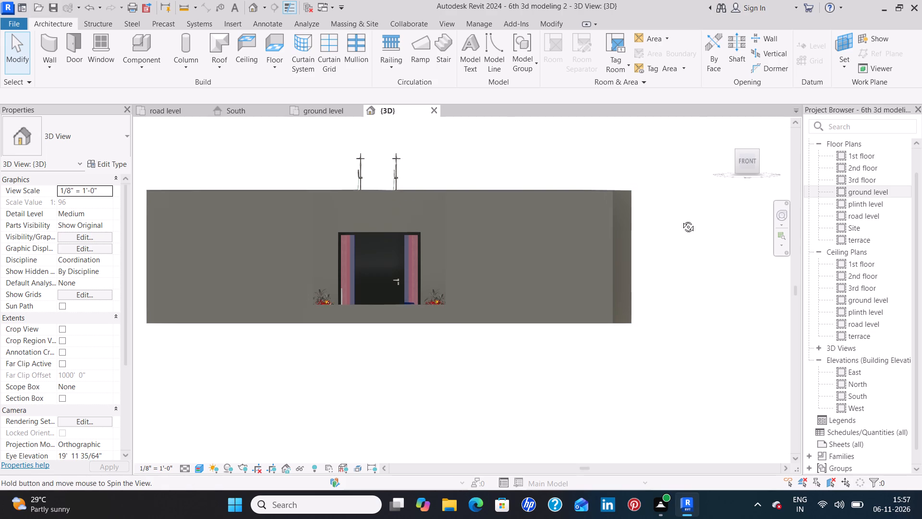
{"action": "middle_click_drag", "start_coordinate": [681, 220], "coordinate": [682, 244], "text": "shift"}
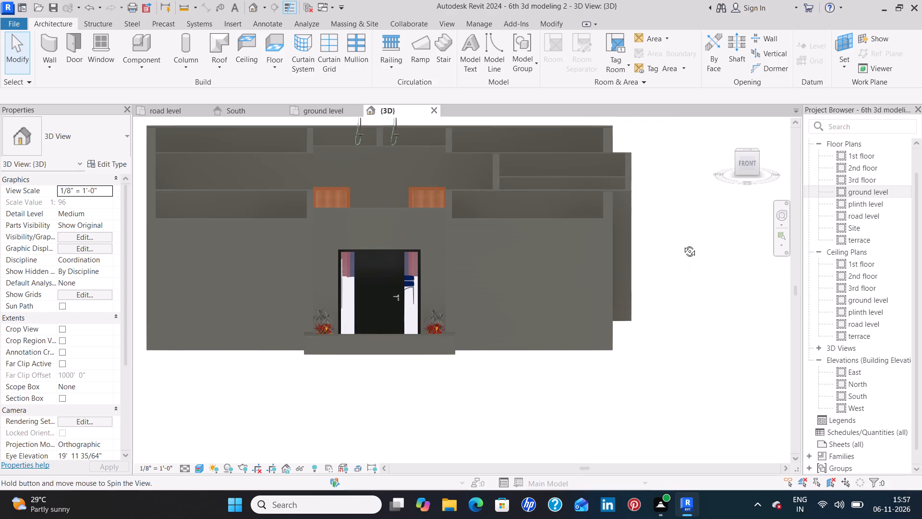
{"action": "middle_click_drag", "start_coordinate": [682, 244], "coordinate": [683, 244], "text": "shift"}
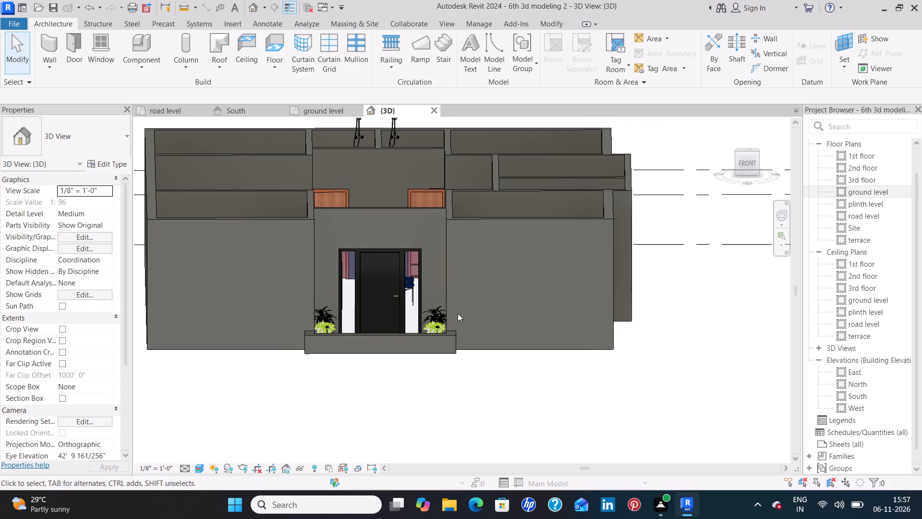
{"action": "scroll", "coordinate": [425, 322], "scroll_direction": "up", "scroll_amount": 7}
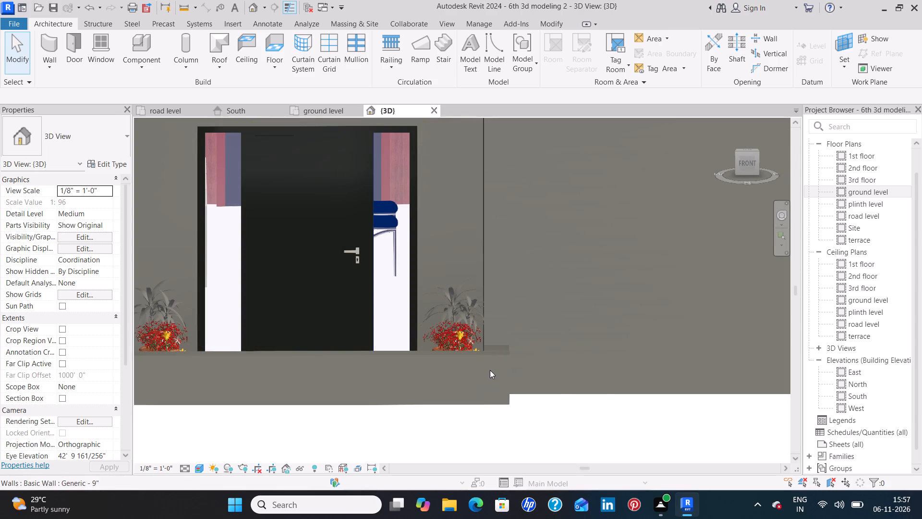
{"action": "middle_click_drag", "start_coordinate": [611, 398], "coordinate": [607, 420], "text": "shift"}
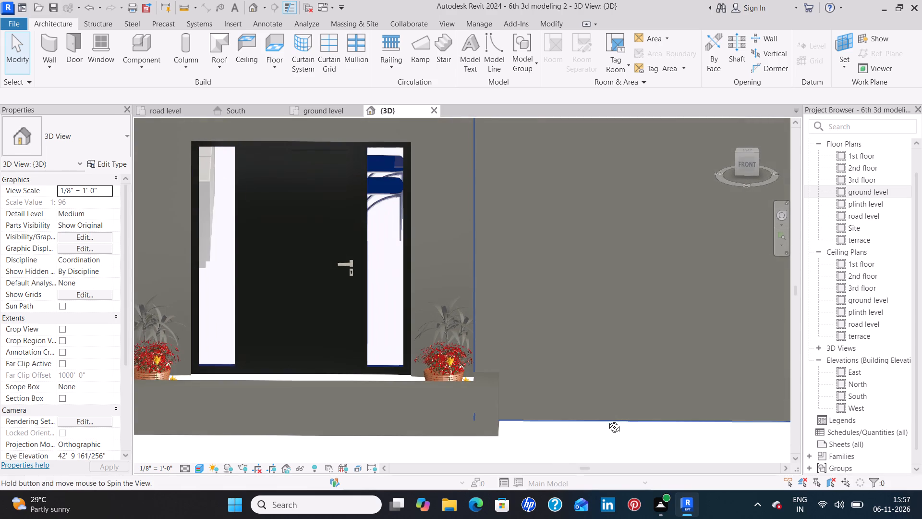
{"action": "middle_click_drag", "start_coordinate": [607, 420], "coordinate": [604, 450], "text": "shift"}
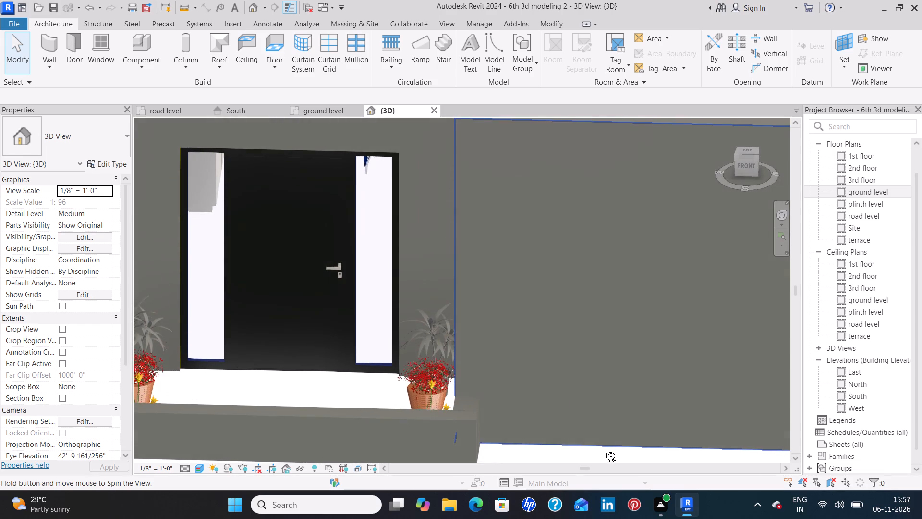
{"action": "middle_click_drag", "start_coordinate": [604, 450], "coordinate": [604, 454], "text": "shift"}
{"action": "middle_click_drag", "start_coordinate": [610, 419], "coordinate": [635, 286]}
{"action": "middle_click_drag", "start_coordinate": [541, 349], "coordinate": [558, 447], "text": "shift"}
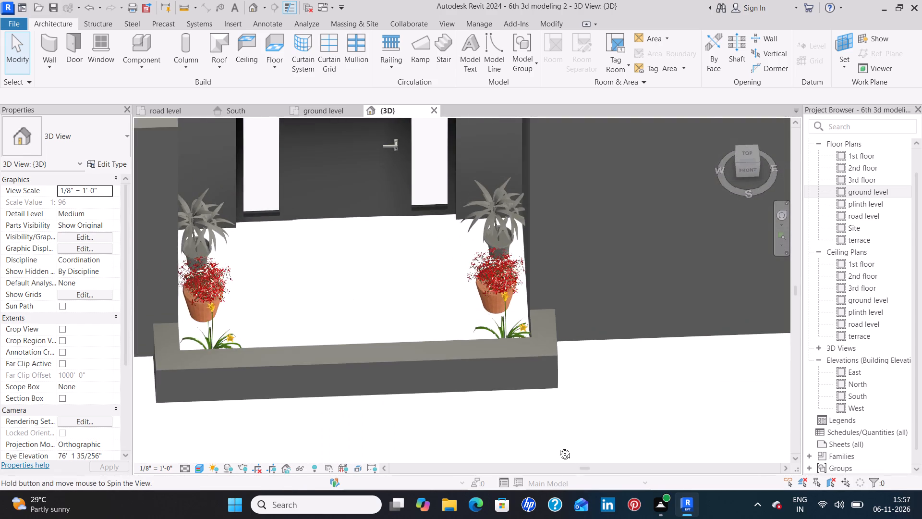
{"action": "middle_click_drag", "start_coordinate": [558, 447], "coordinate": [560, 452], "text": "shift"}
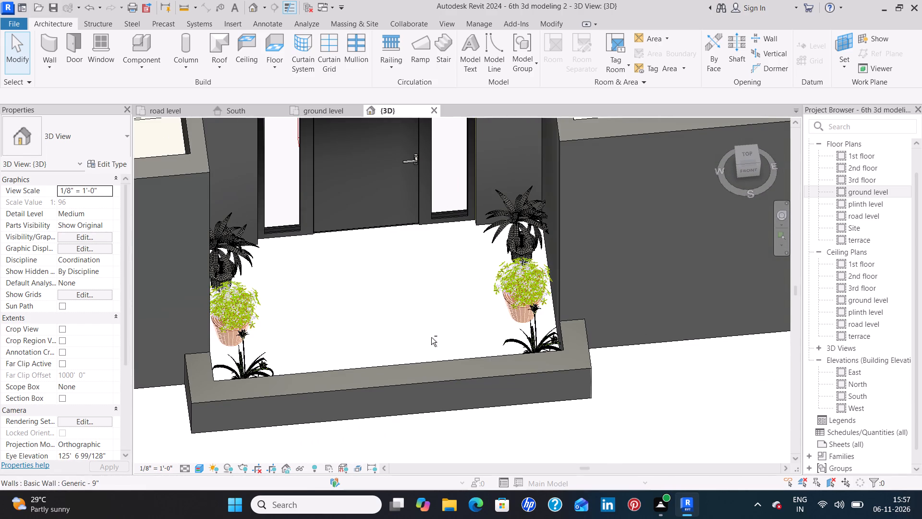
{"action": "middle_click_drag", "start_coordinate": [423, 304], "coordinate": [434, 363], "text": "shift"}
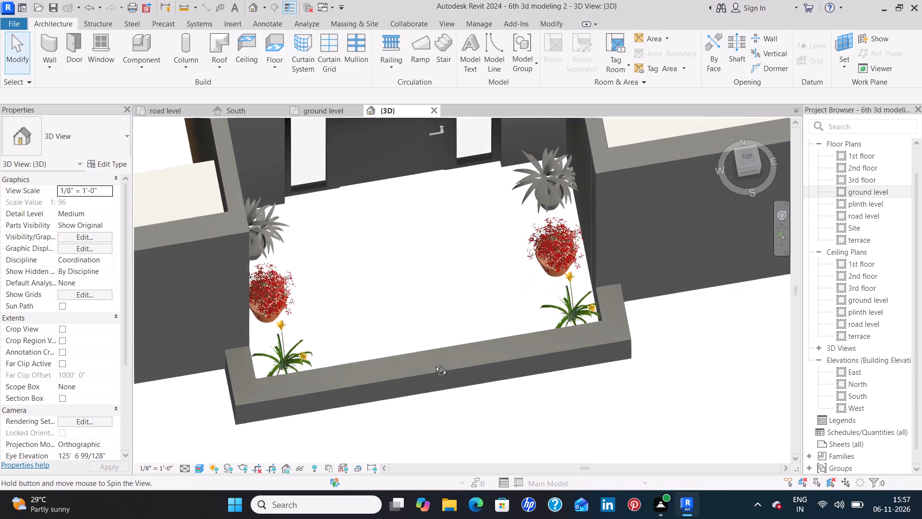
{"action": "middle_click_drag", "start_coordinate": [434, 363], "coordinate": [434, 366], "text": "shift"}
{"action": "left_click", "coordinate": [651, 396]}
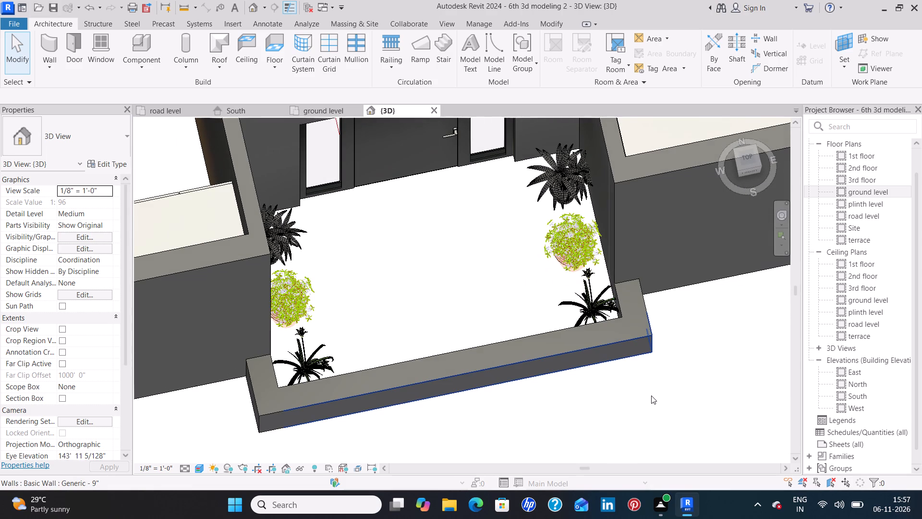
{"action": "left_click", "coordinate": [199, 471]}
{"action": "left_click", "coordinate": [210, 459]}
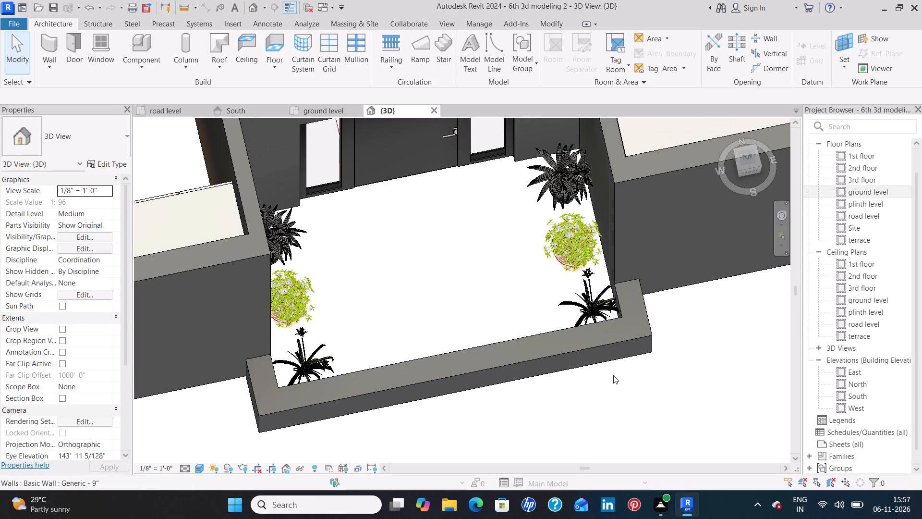
{"action": "middle_click_drag", "start_coordinate": [719, 369], "coordinate": [701, 308], "text": "shift"}
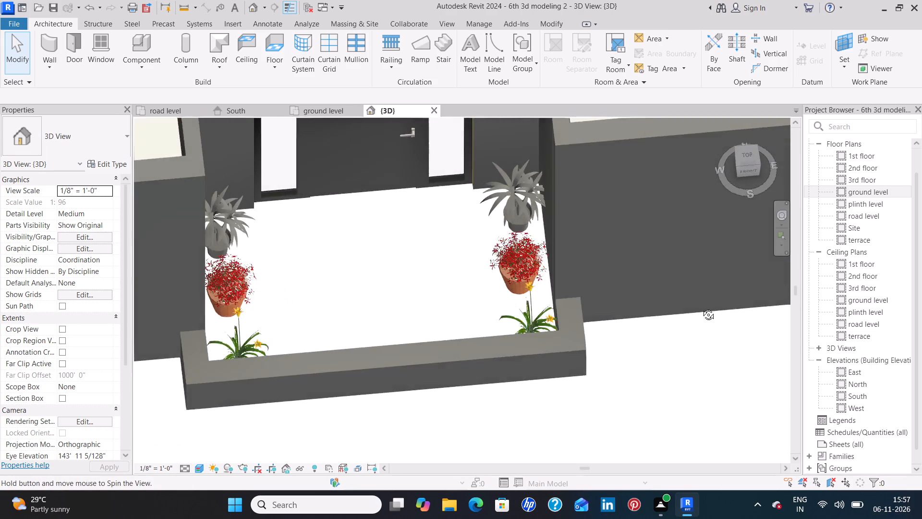
{"action": "middle_click_drag", "start_coordinate": [701, 308], "coordinate": [702, 213], "text": "shift"}
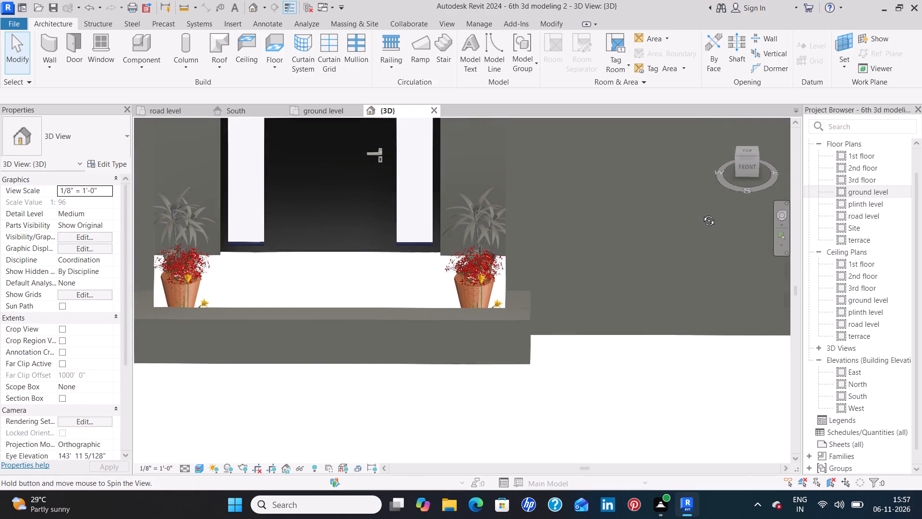
{"action": "middle_click_drag", "start_coordinate": [702, 213], "coordinate": [711, 172], "text": "shift"}
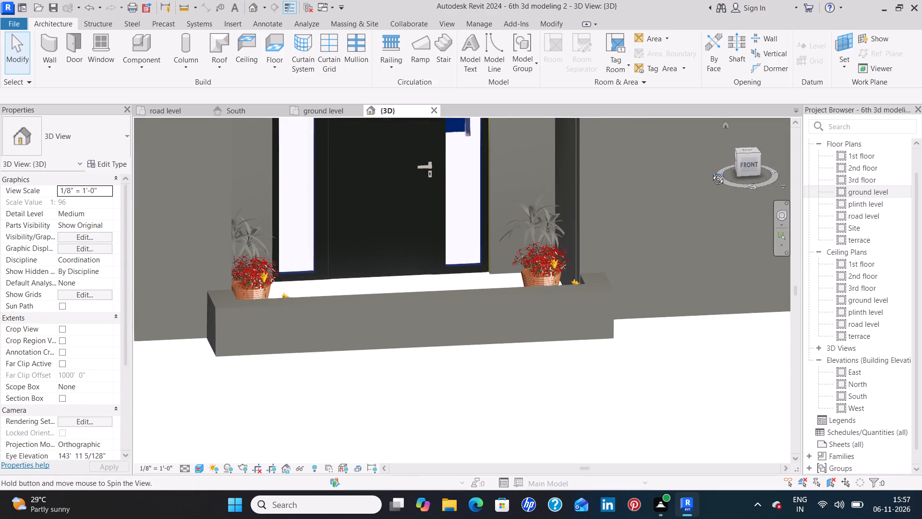
{"action": "middle_click_drag", "start_coordinate": [711, 172], "coordinate": [705, 176], "text": "shift"}
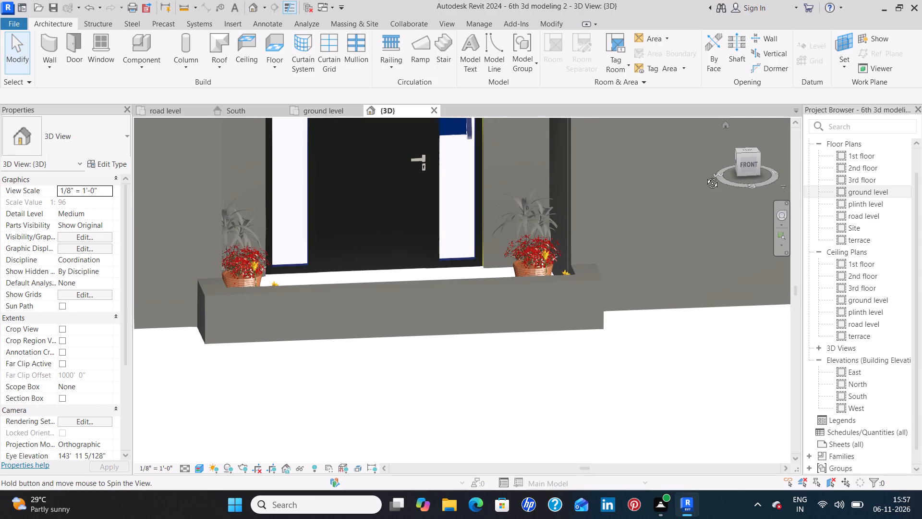
{"action": "middle_click_drag", "start_coordinate": [705, 176], "coordinate": [680, 153], "text": "shift"}
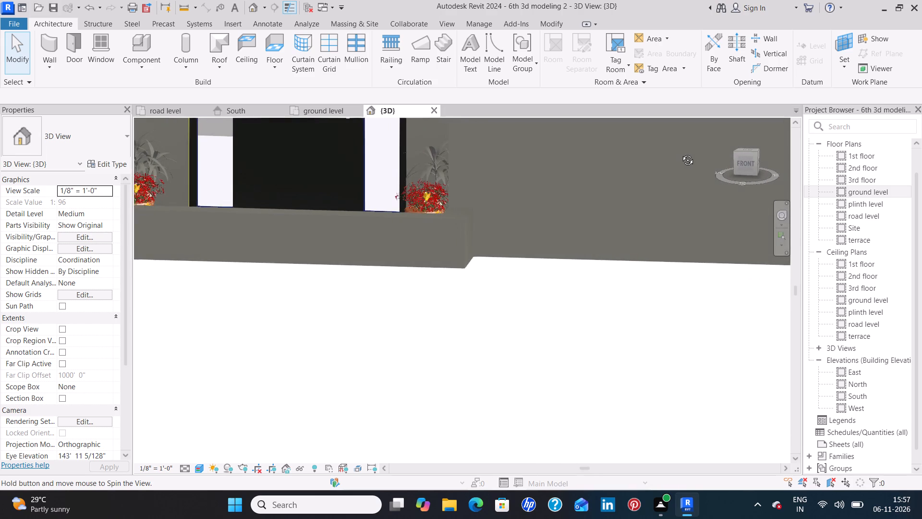
{"action": "middle_click_drag", "start_coordinate": [680, 153], "coordinate": [681, 220], "text": "shift"}
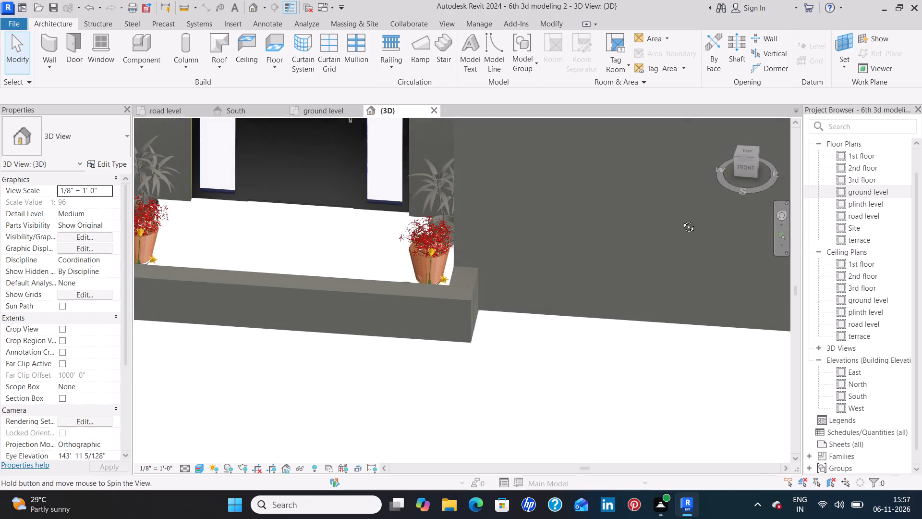
{"action": "middle_click_drag", "start_coordinate": [681, 220], "coordinate": [676, 256], "text": "shift"}
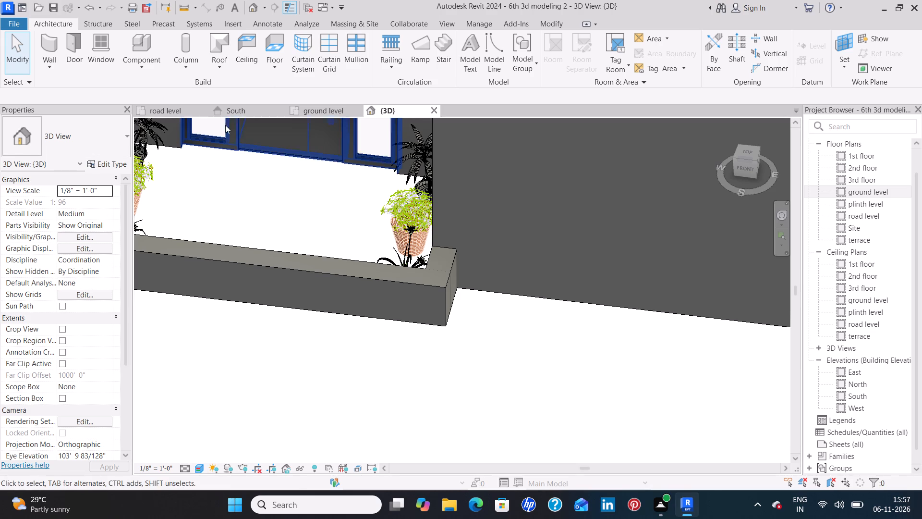
Set the elevation from level of both 3D_Flower_-_Lilly2_8165 plants on the ground level porch to 6".
{"action": "left_click", "coordinate": [325, 107]}
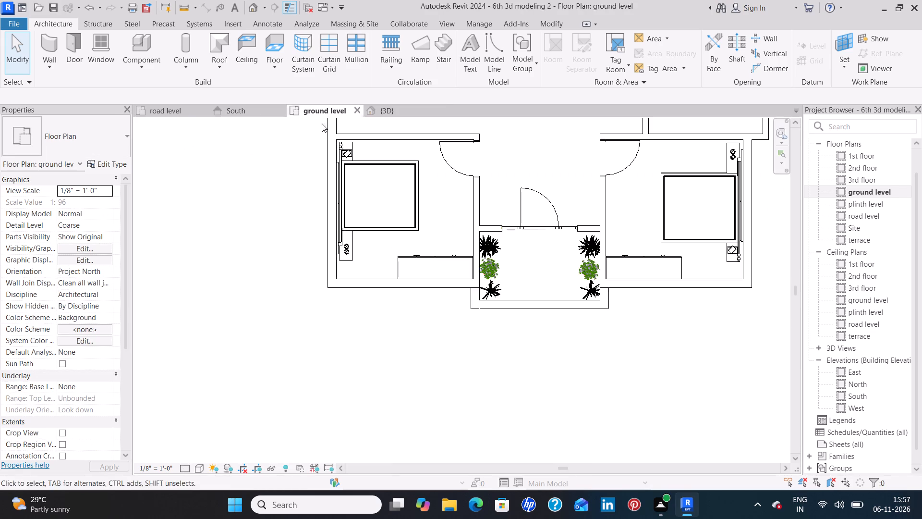
{"action": "scroll", "coordinate": [496, 287], "scroll_direction": "up", "scroll_amount": 7}
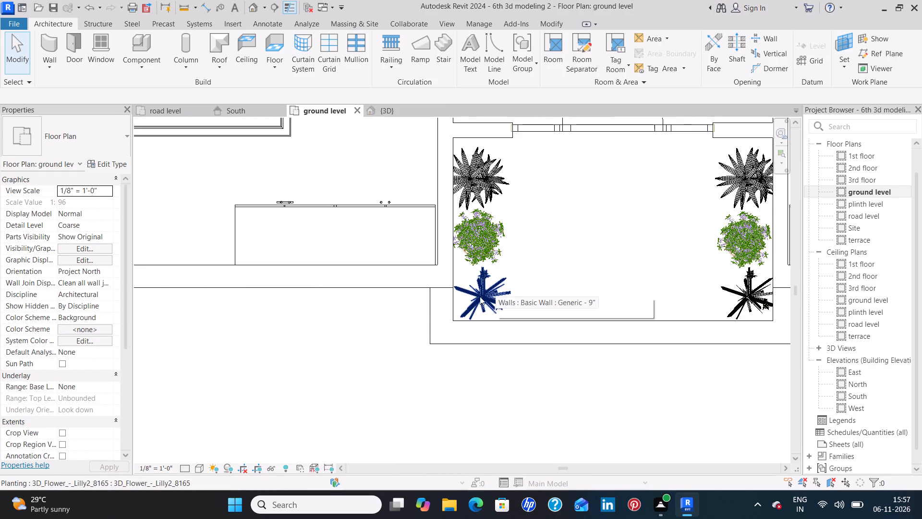
{"action": "left_click", "coordinate": [488, 296]}
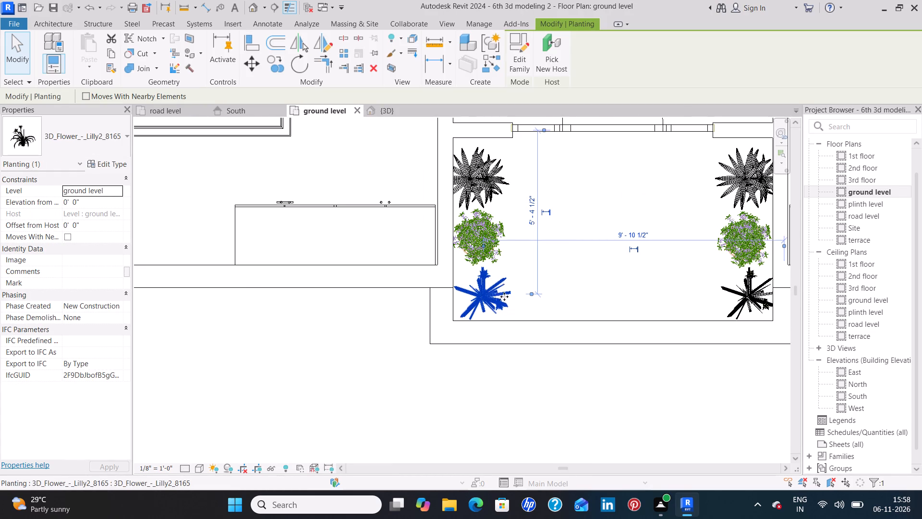
{"action": "left_click", "coordinate": [744, 286], "text": "ctrl"}
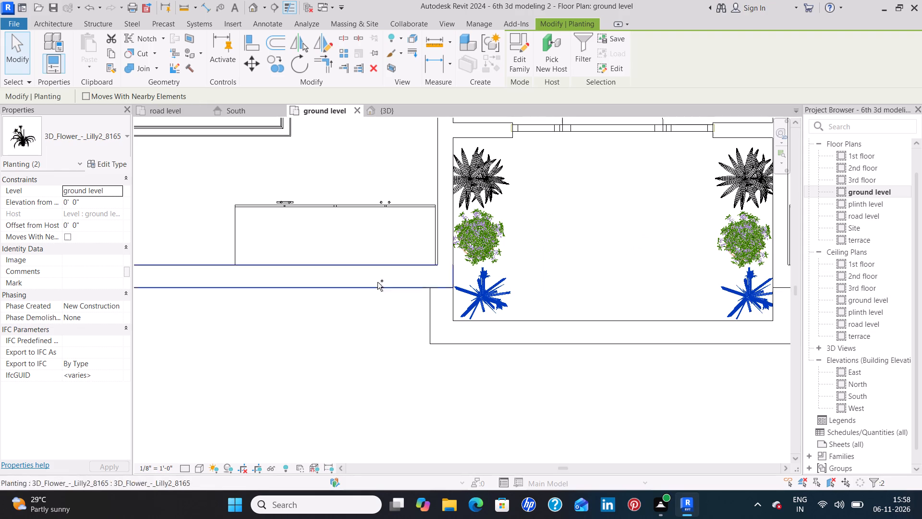
{"action": "left_click", "coordinate": [85, 201]}
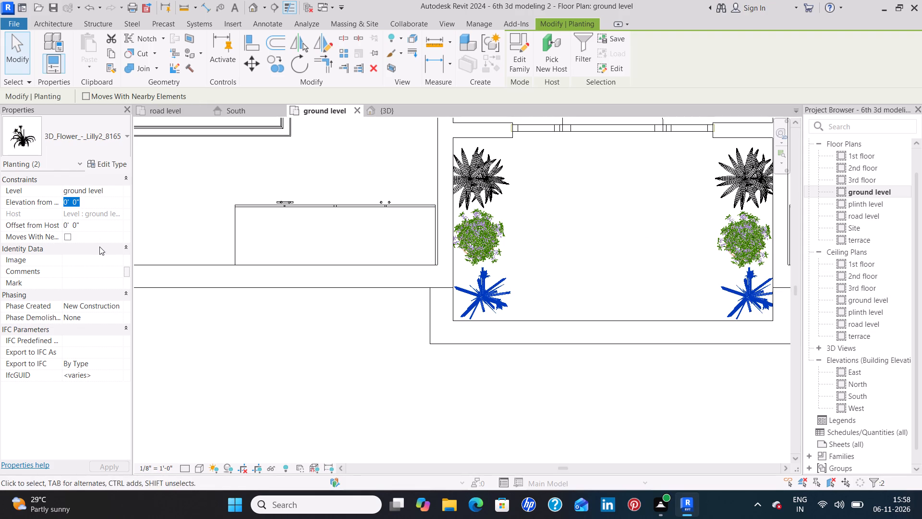
{"action": "key", "text": "BackSpace"}
{"action": "key", "text": "BackSpace"}
{"action": "key", "text": "6"}
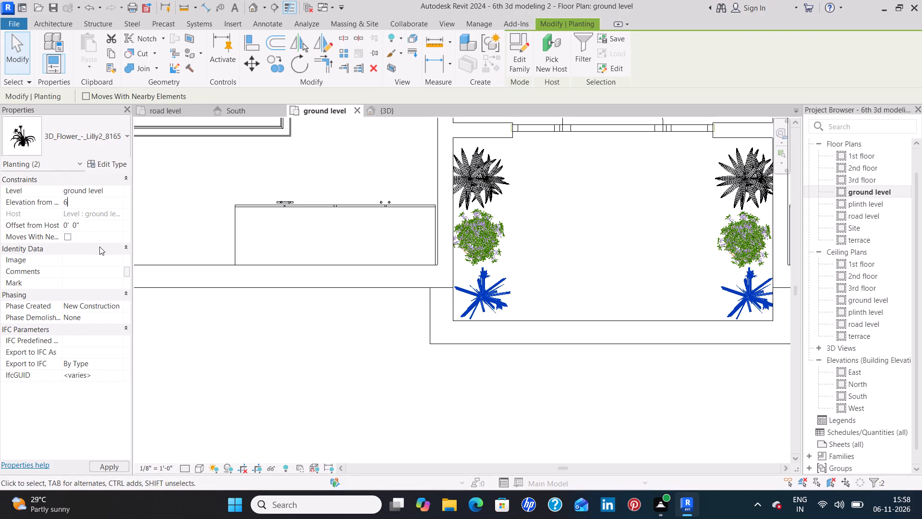
{"action": "key", "text": "shift+quotedbl"}
{"action": "left_click", "coordinate": [107, 466]}
{"action": "left_click", "coordinate": [257, 411]}
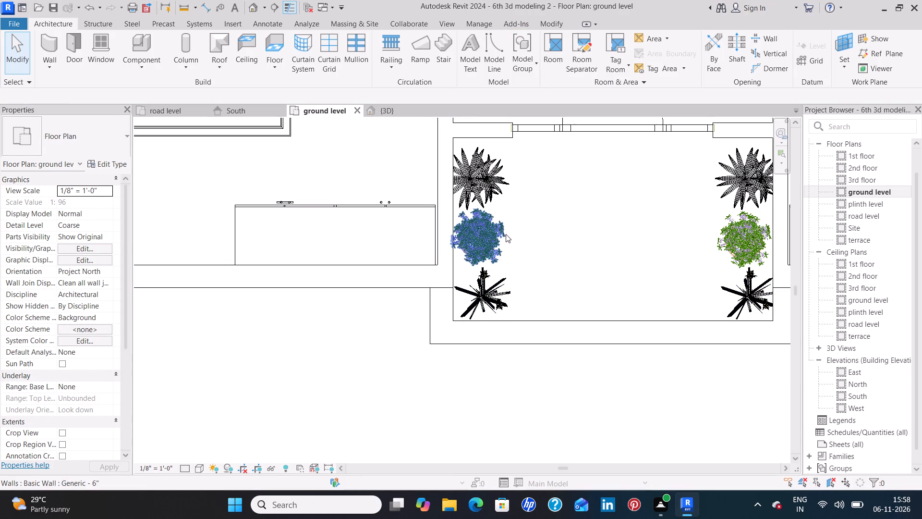
Set the elevation from level of both 3d_flower_indooroutdoor_8176 flower pots on the entrance porch to 6".
{"action": "left_click", "coordinate": [402, 107]}
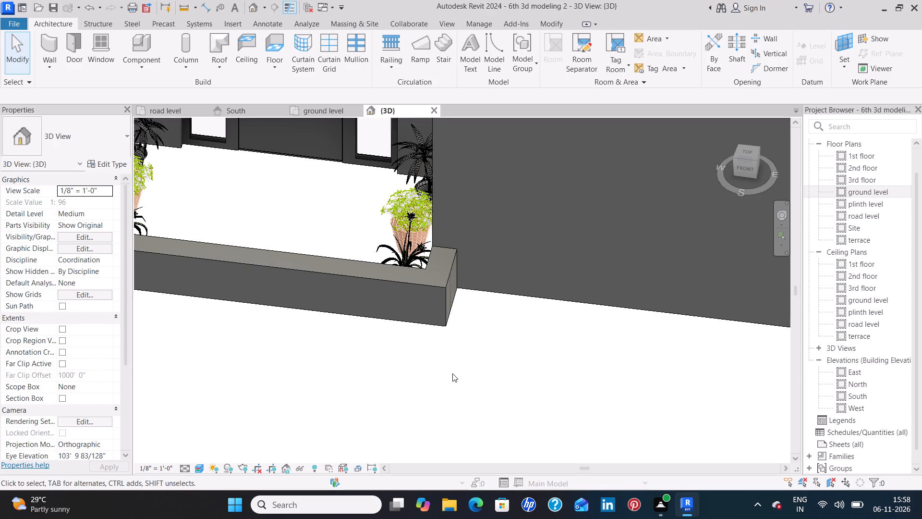
{"action": "middle_click_drag", "start_coordinate": [453, 373], "coordinate": [503, 309], "text": "shift"}
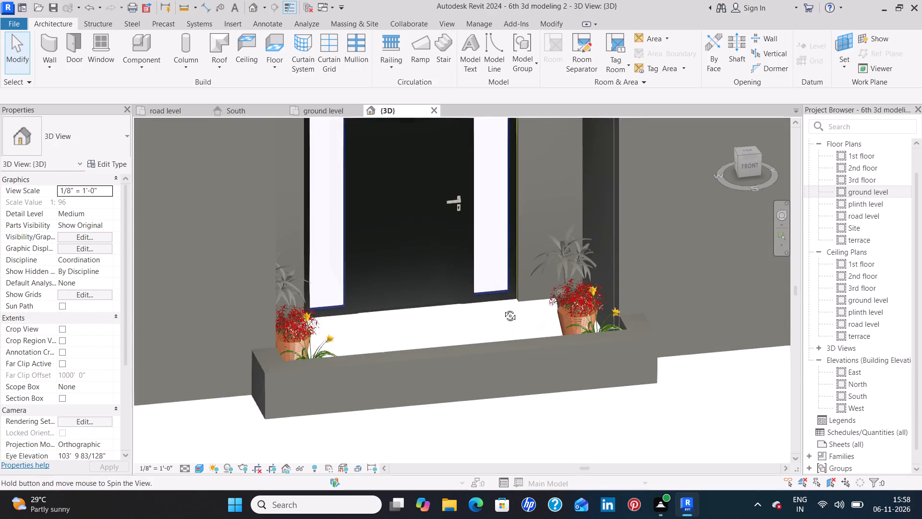
{"action": "middle_click_drag", "start_coordinate": [503, 309], "coordinate": [468, 299], "text": "shift"}
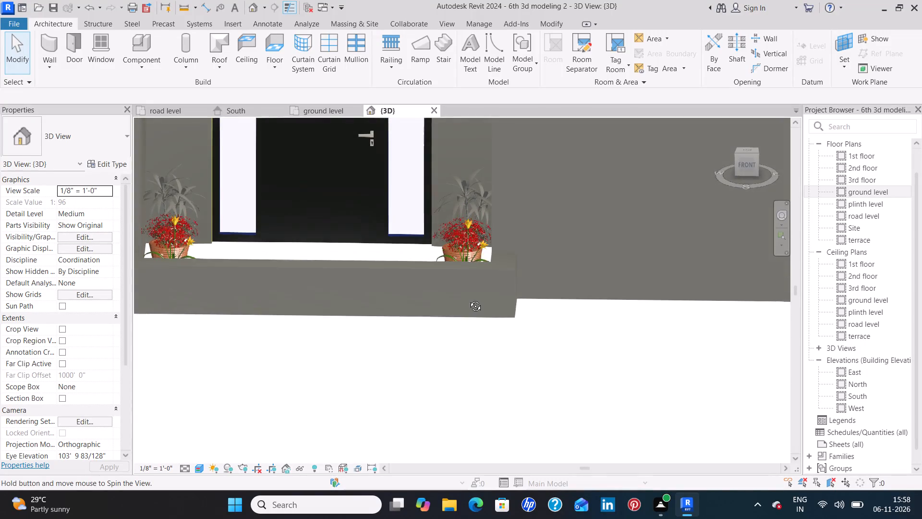
{"action": "middle_click_drag", "start_coordinate": [468, 299], "coordinate": [465, 286], "text": "shift"}
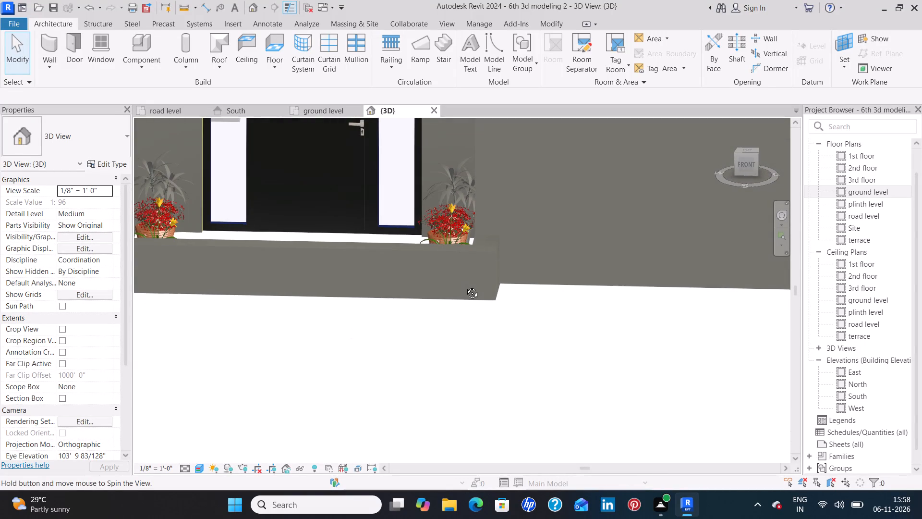
{"action": "middle_click_drag", "start_coordinate": [465, 286], "coordinate": [466, 428], "text": "shift"}
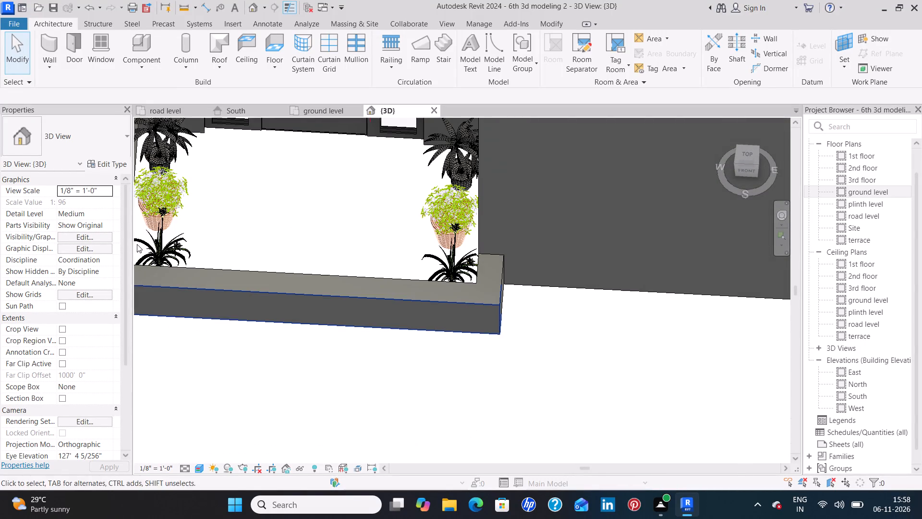
{"action": "left_click", "coordinate": [325, 112]}
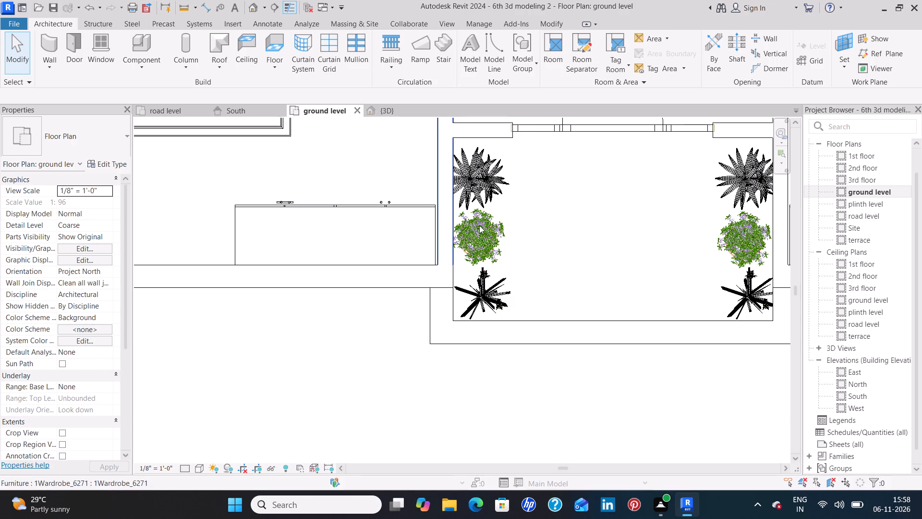
{"action": "left_click", "coordinate": [479, 225]}
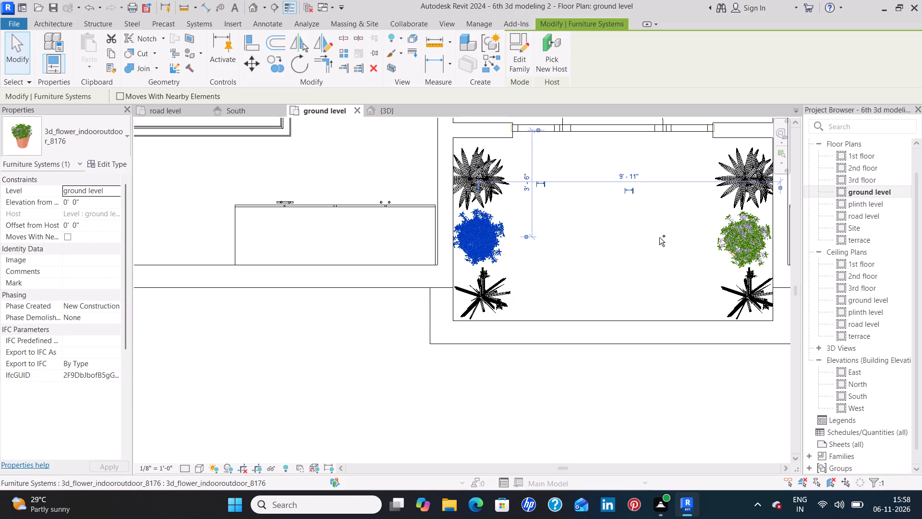
{"action": "left_click", "coordinate": [736, 242], "text": "ctrl"}
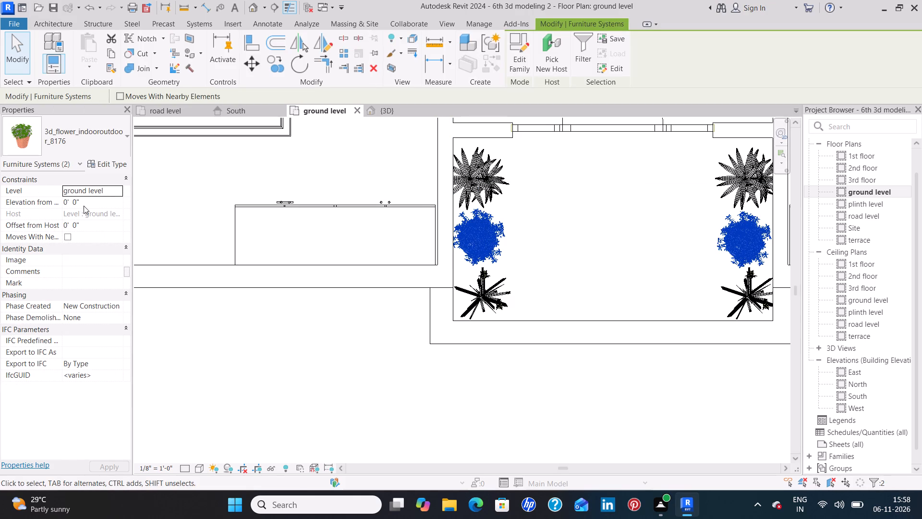
{"action": "left_click", "coordinate": [84, 206]}
{"action": "key", "text": "BackSpace"}
{"action": "key", "text": "BackSpace"}
{"action": "key", "text": "BackSpace"}
{"action": "key", "text": "BackSpace"}
{"action": "key", "text": "BackSpace"}
{"action": "key", "text": "BackSpace"}
{"action": "key", "text": "6"}
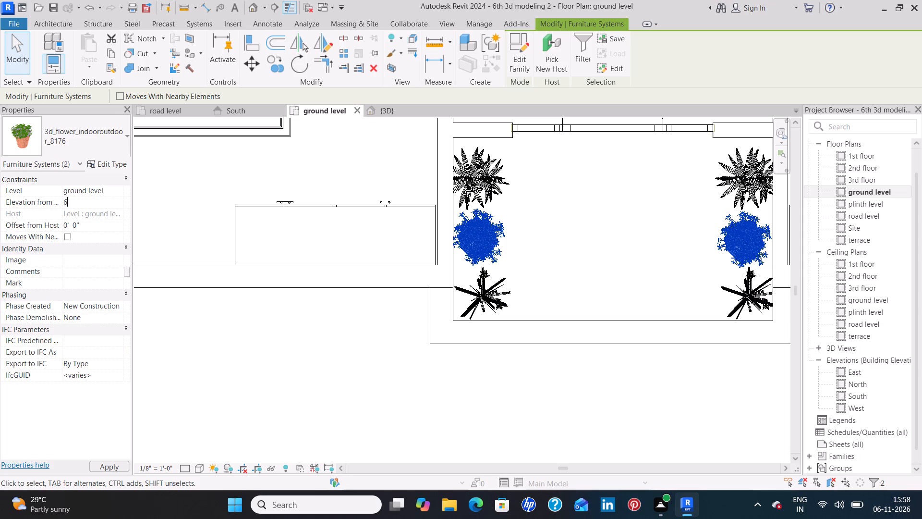
{"action": "key", "text": "shift+quotedbl"}
{"action": "left_click", "coordinate": [125, 466]}
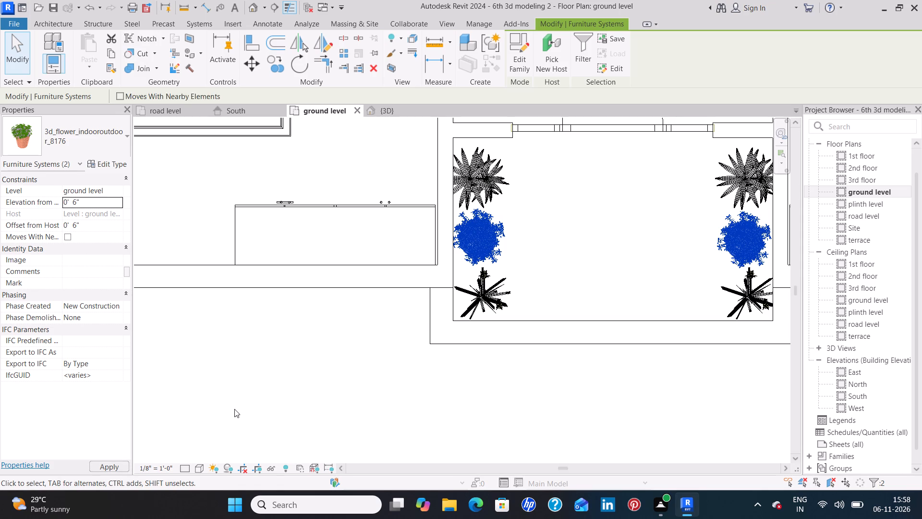
{"action": "left_click", "coordinate": [234, 409]}
Set the elevation from level of both Plant_1_13792 plants beside the entrance door to 6".
{"action": "left_click", "coordinate": [469, 183]}
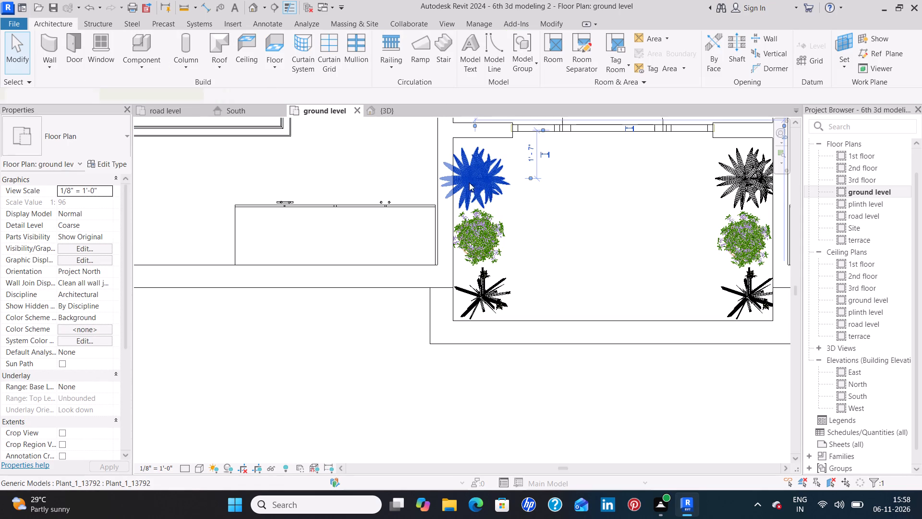
{"action": "left_click", "coordinate": [729, 175], "text": "ctrl"}
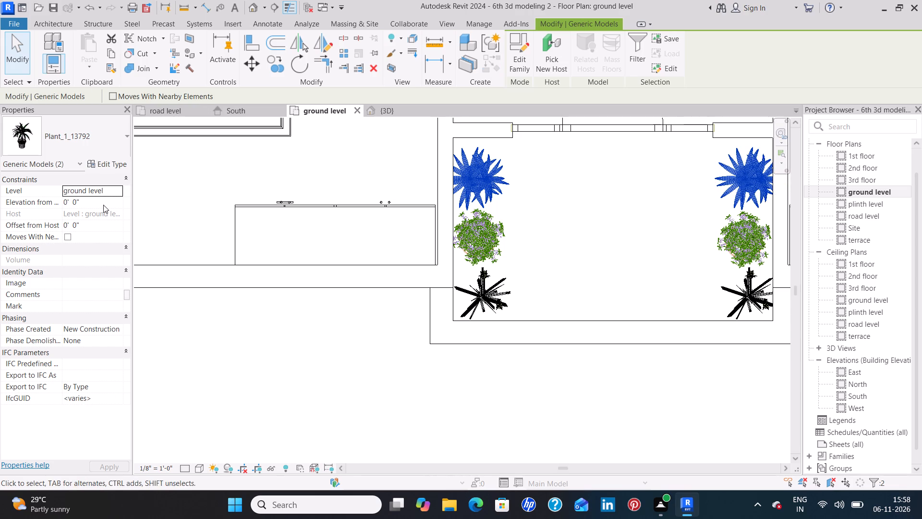
{"action": "left_click", "coordinate": [103, 205]}
{"action": "key", "text": "BackSpace"}
{"action": "key", "text": "BackSpace"}
{"action": "key", "text": "6"}
{"action": "key", "text": "apostrophe"}
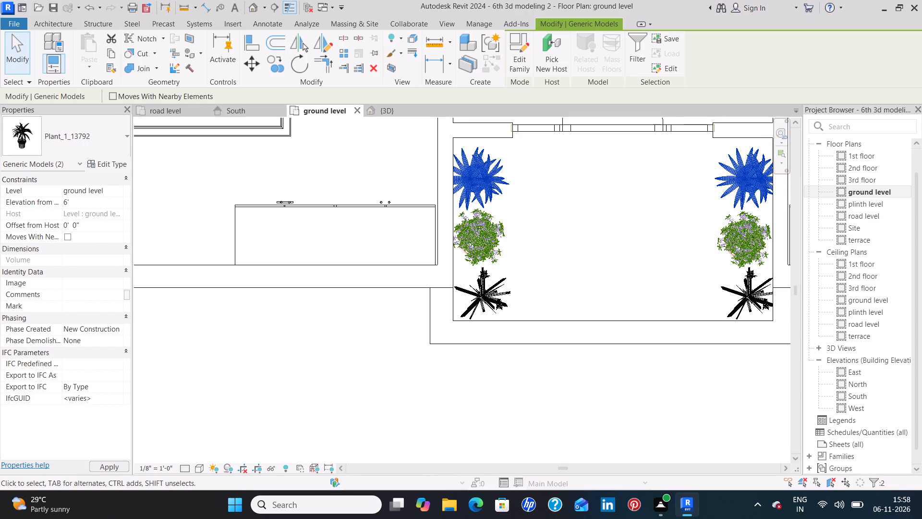
{"action": "key", "text": "BackSpace"}
{"action": "key", "text": "shift+quotedbl"}
{"action": "left_click", "coordinate": [102, 470]}
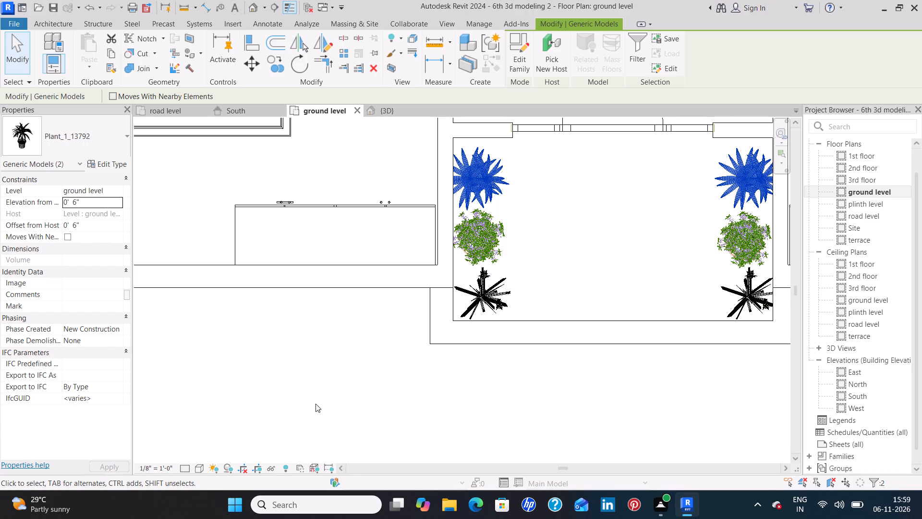
{"action": "left_click", "coordinate": [333, 400]}
Examine the full ground level plan and the whole house model in 3D.
{"action": "scroll", "coordinate": [338, 401], "scroll_direction": "down", "scroll_amount": 4}
{"action": "scroll", "coordinate": [391, 411], "scroll_direction": "down", "scroll_amount": 4}
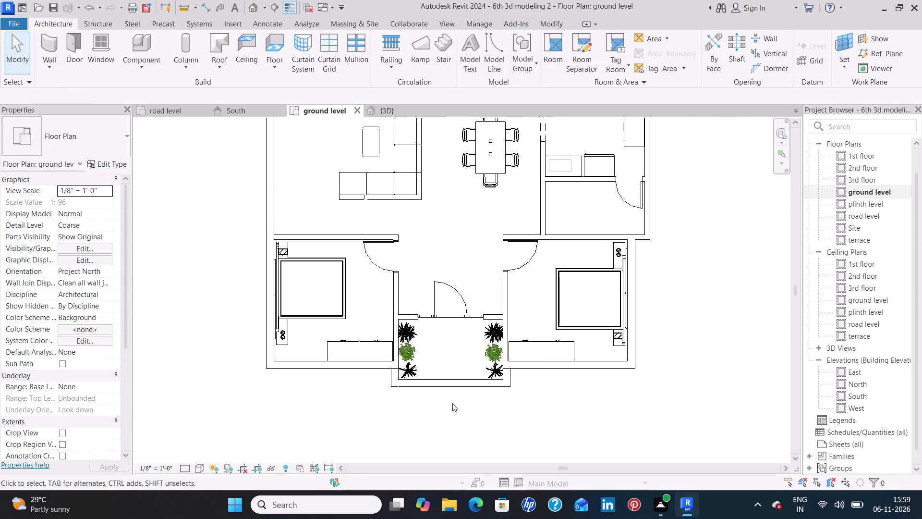
{"action": "scroll", "coordinate": [620, 406], "scroll_direction": "down", "scroll_amount": 1}
{"action": "middle_click_drag", "start_coordinate": [655, 365], "coordinate": [648, 439]}
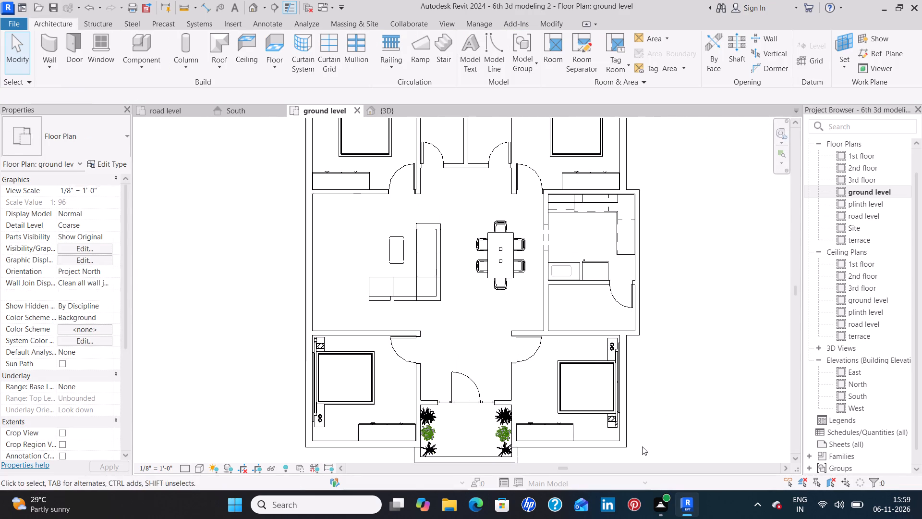
{"action": "middle_click_drag", "start_coordinate": [430, 311], "coordinate": [451, 394]}
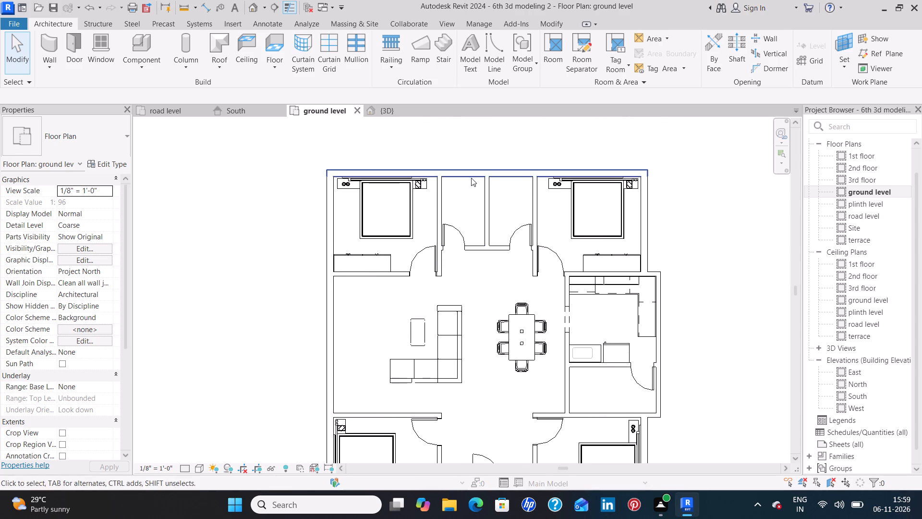
{"action": "left_click", "coordinate": [388, 116]}
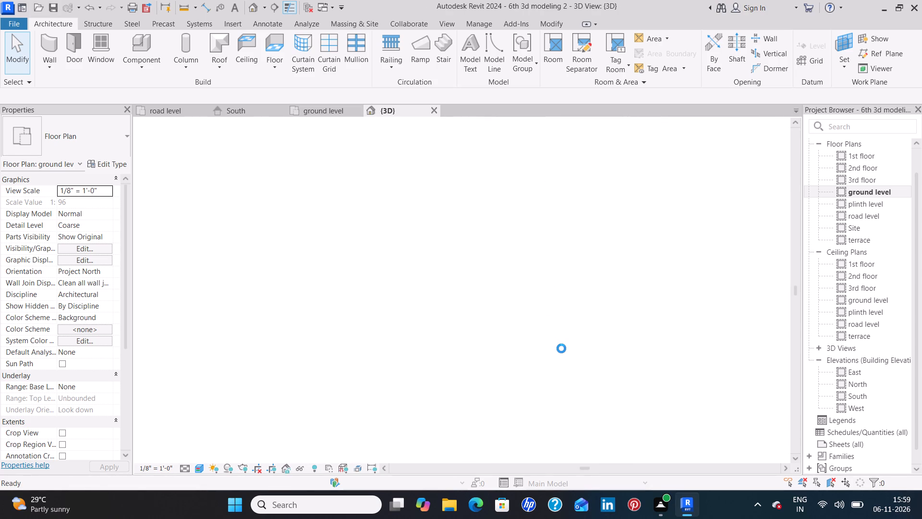
{"action": "scroll", "coordinate": [568, 348], "scroll_direction": "down", "scroll_amount": 4}
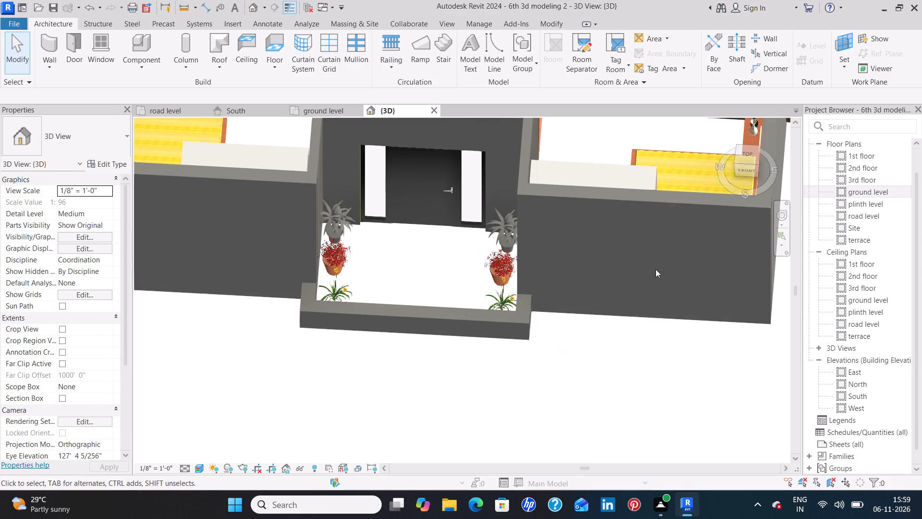
{"action": "scroll", "coordinate": [652, 268], "scroll_direction": "down", "scroll_amount": 4}
{"action": "scroll", "coordinate": [647, 349], "scroll_direction": "down", "scroll_amount": 3}
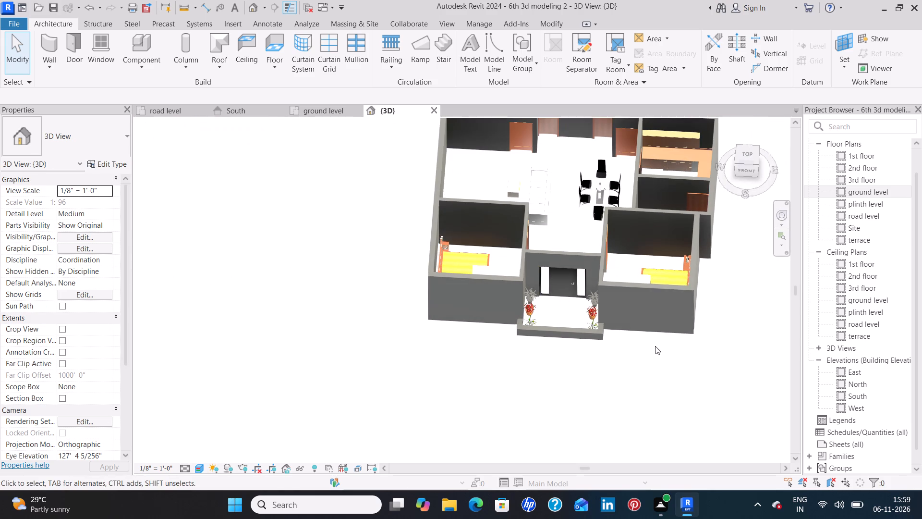
{"action": "scroll", "coordinate": [714, 279], "scroll_direction": "down", "scroll_amount": 3}
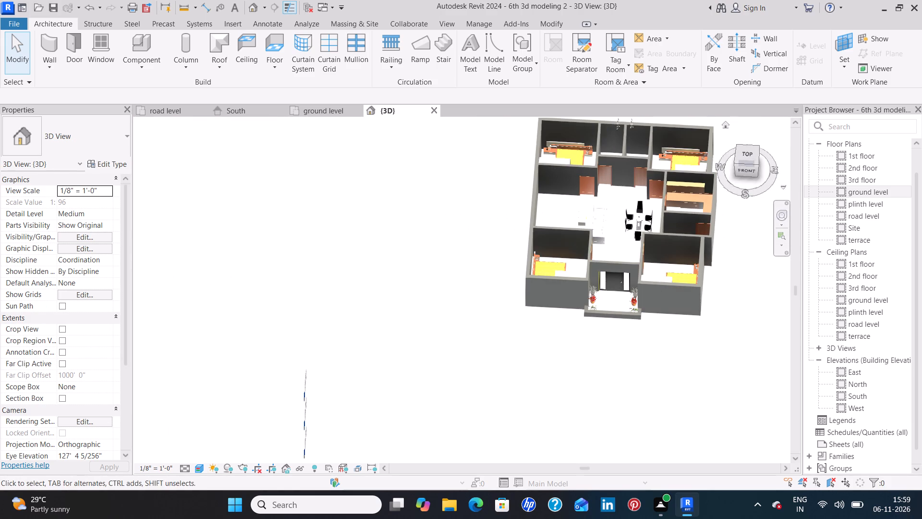
{"action": "left_click", "coordinate": [723, 128]}
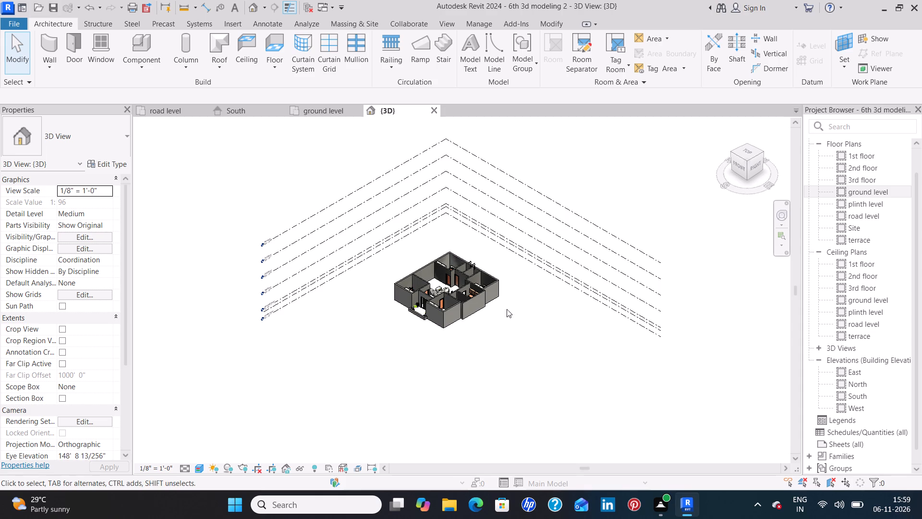
Set the elevation from level of both Shower_columns_15486 fixtures in the two bathrooms to 6'.
{"action": "scroll", "coordinate": [469, 278], "scroll_direction": "up", "scroll_amount": 20}
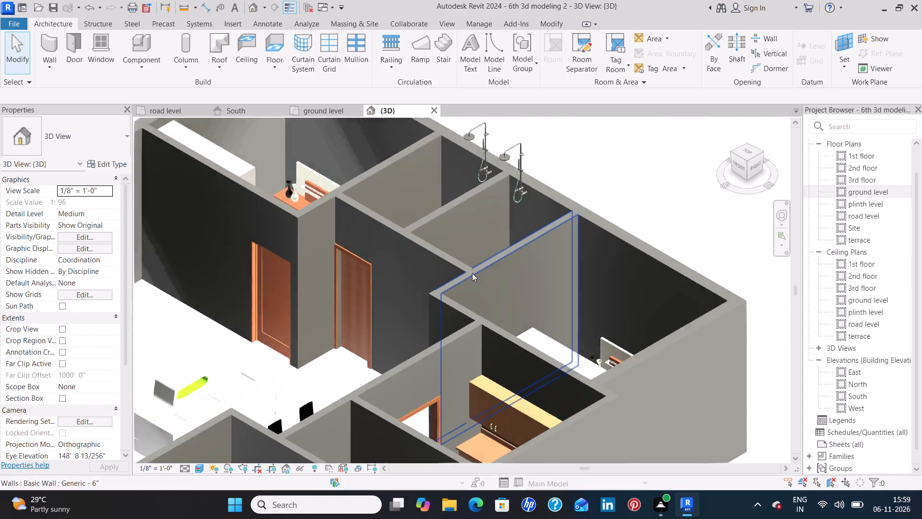
{"action": "middle_click_drag", "start_coordinate": [512, 187], "coordinate": [512, 305]}
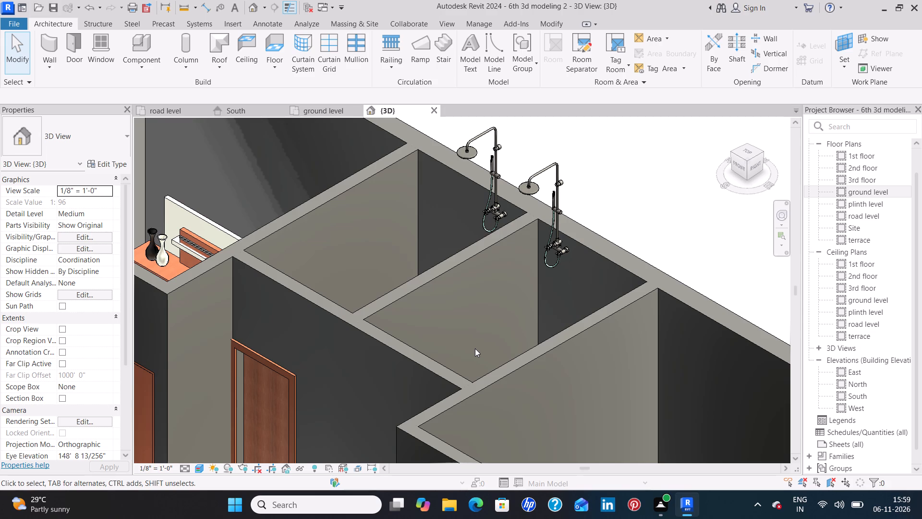
{"action": "left_click", "coordinate": [558, 246]}
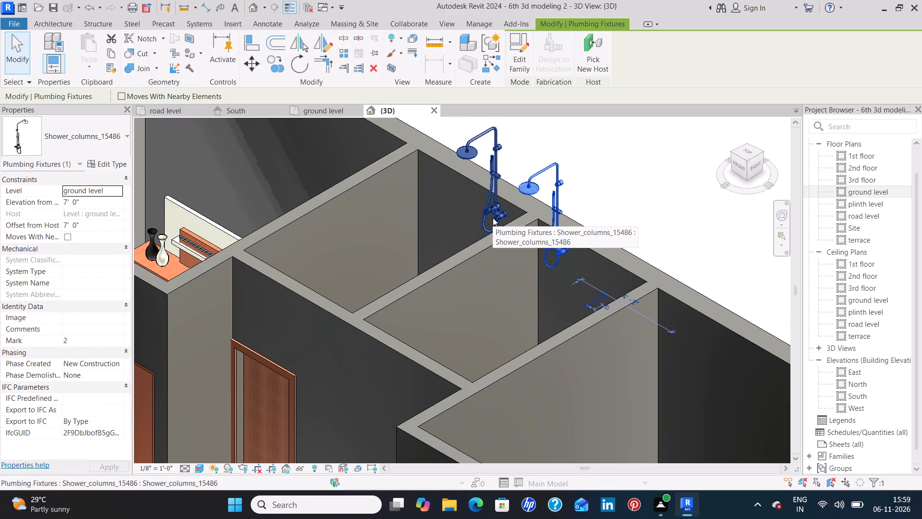
{"action": "left_click", "coordinate": [493, 218], "text": "ctrl"}
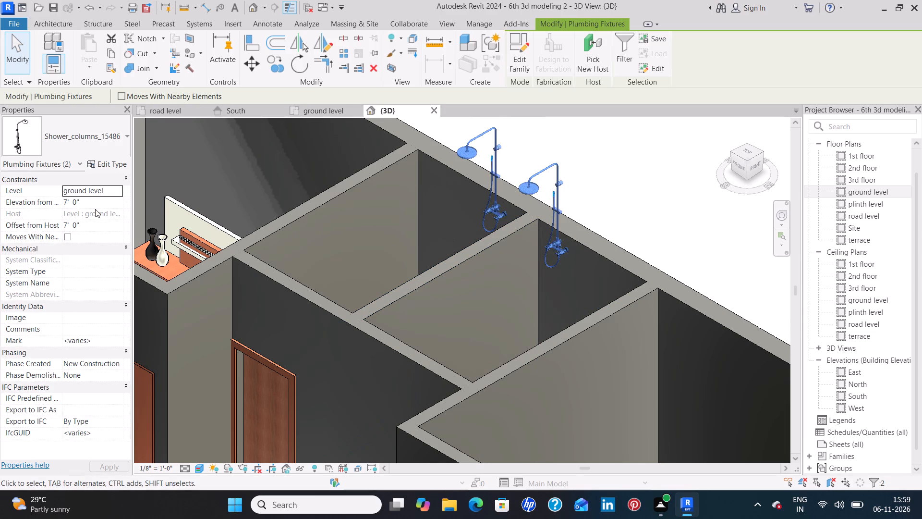
{"action": "left_click", "coordinate": [88, 201]}
{"action": "key", "text": "BackSpace"}
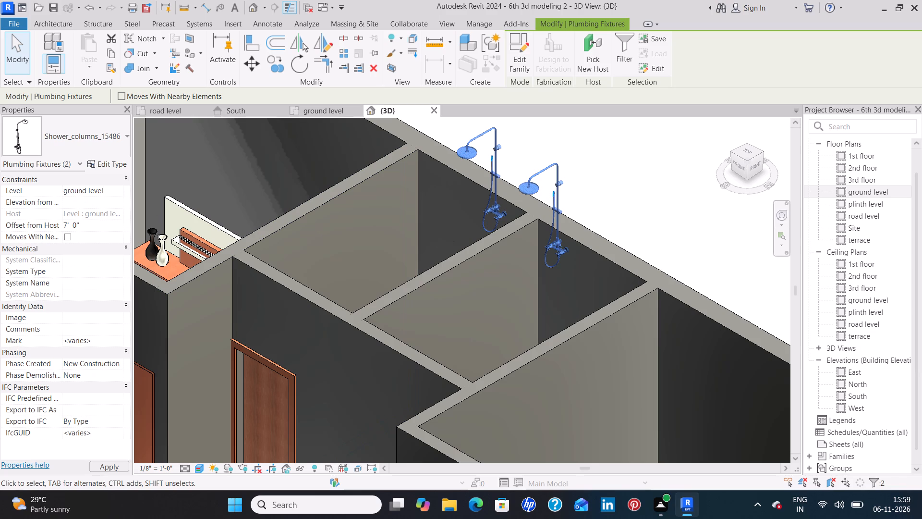
{"action": "key", "text": "6"}
{"action": "key", "text": "apostrophe"}
{"action": "left_click", "coordinate": [95, 465]}
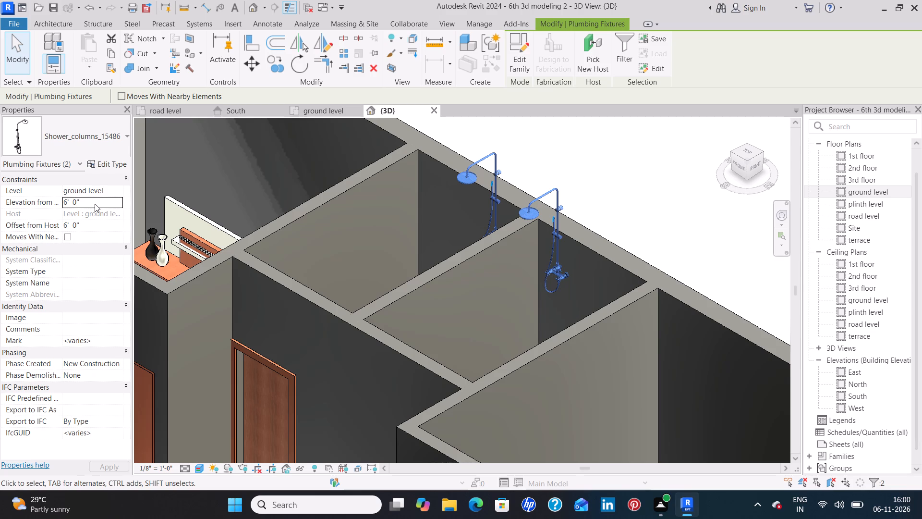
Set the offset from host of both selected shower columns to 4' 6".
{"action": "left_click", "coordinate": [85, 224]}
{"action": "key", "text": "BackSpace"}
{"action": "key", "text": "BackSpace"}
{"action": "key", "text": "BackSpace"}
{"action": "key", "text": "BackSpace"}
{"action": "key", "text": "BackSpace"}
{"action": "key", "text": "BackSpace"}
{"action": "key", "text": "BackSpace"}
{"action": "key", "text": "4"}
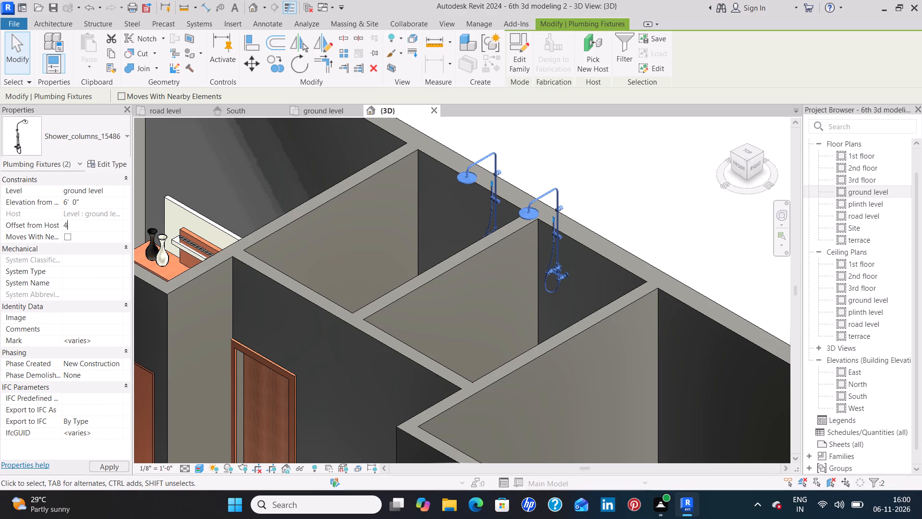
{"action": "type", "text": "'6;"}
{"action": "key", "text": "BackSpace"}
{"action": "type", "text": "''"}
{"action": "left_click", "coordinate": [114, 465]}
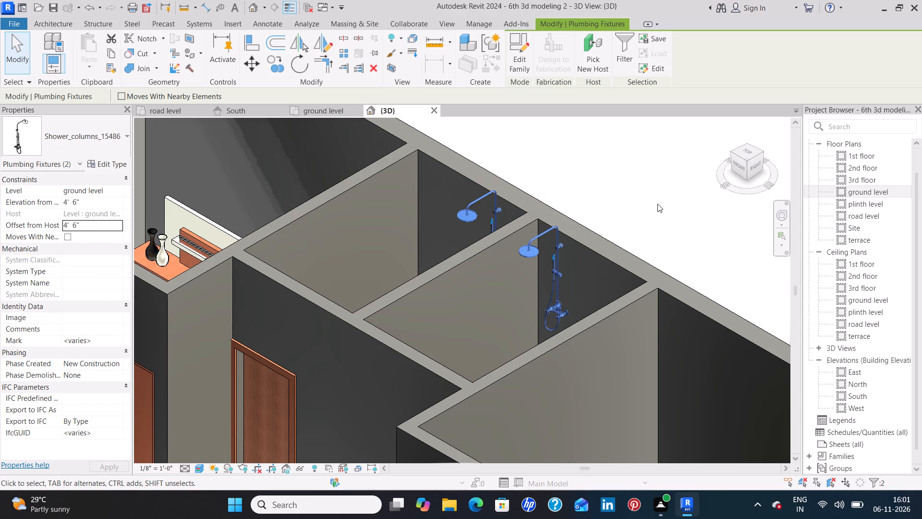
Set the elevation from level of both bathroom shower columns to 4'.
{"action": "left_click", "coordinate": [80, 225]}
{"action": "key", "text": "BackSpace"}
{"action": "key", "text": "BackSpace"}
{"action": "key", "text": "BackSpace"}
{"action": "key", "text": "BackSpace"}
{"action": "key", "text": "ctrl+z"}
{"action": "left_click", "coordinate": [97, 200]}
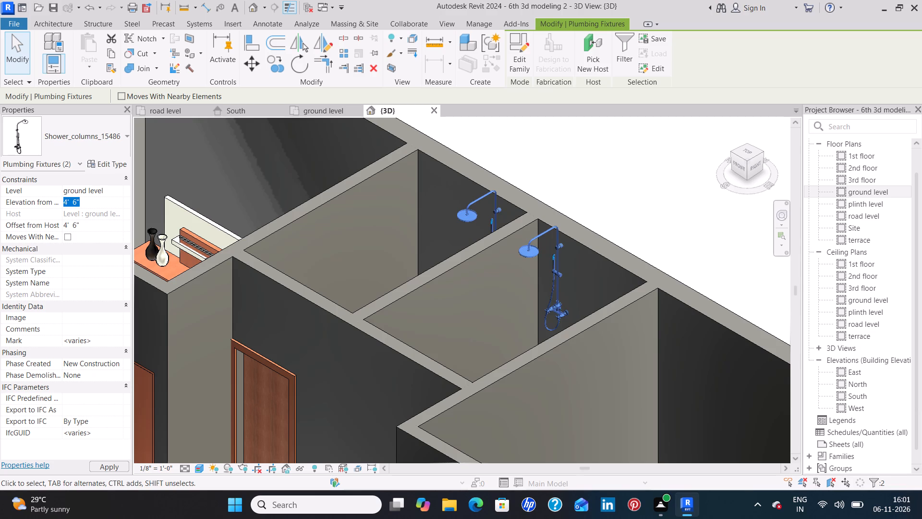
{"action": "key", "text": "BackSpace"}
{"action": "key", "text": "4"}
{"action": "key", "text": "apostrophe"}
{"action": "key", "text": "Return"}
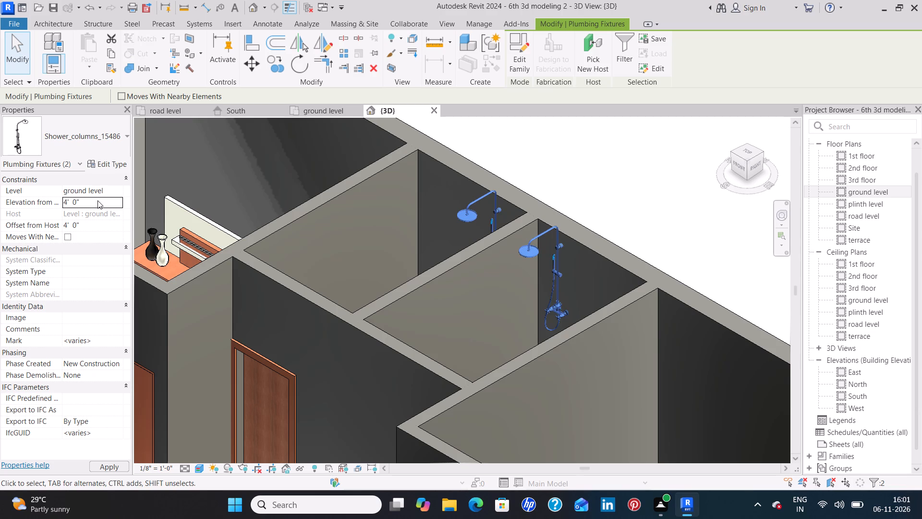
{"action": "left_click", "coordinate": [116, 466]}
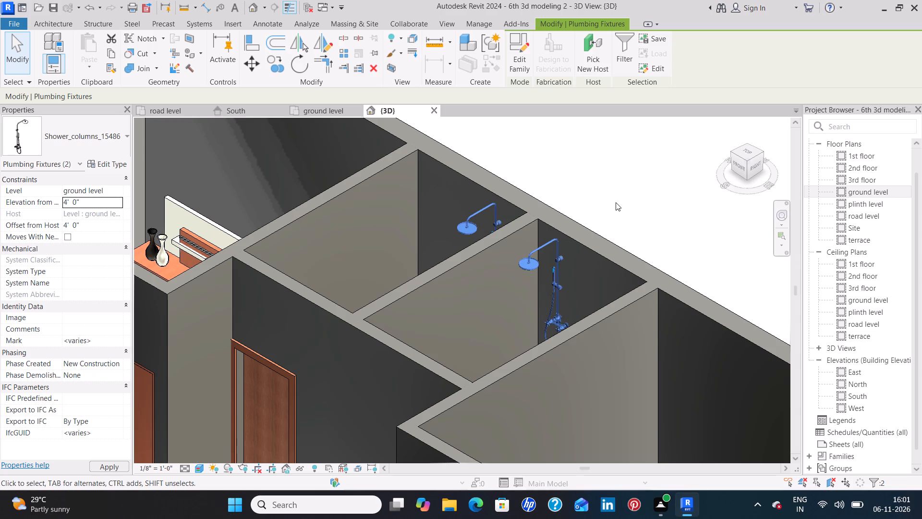
Set the elevation from level of both bathroom shower columns to 3' 6" and clear the selection.
{"action": "left_click", "coordinate": [108, 207]}
{"action": "key", "text": "BackSpace"}
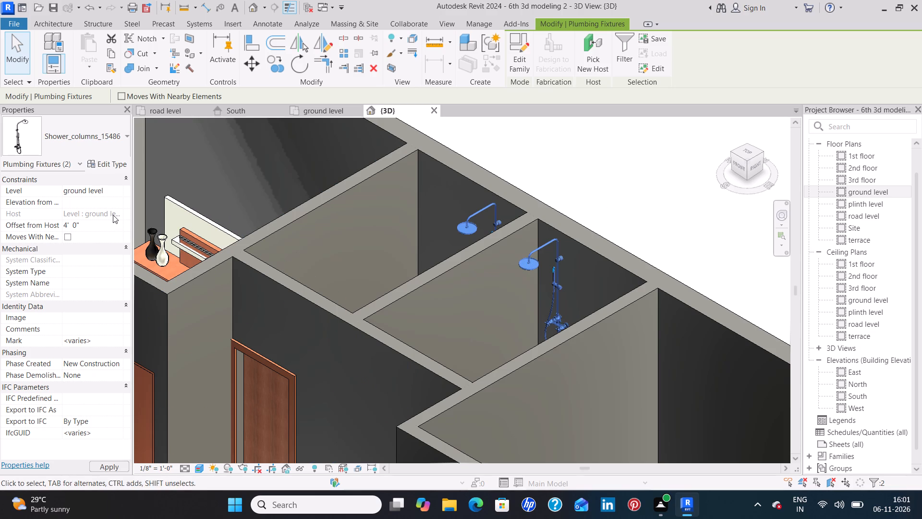
{"action": "type", "text": "3'6\""}
{"action": "key", "text": "Return"}
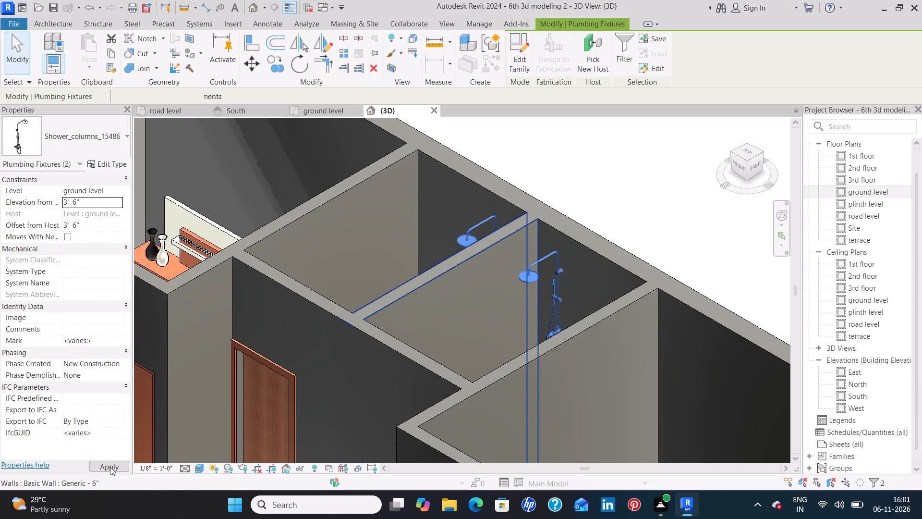
{"action": "left_click", "coordinate": [666, 176]}
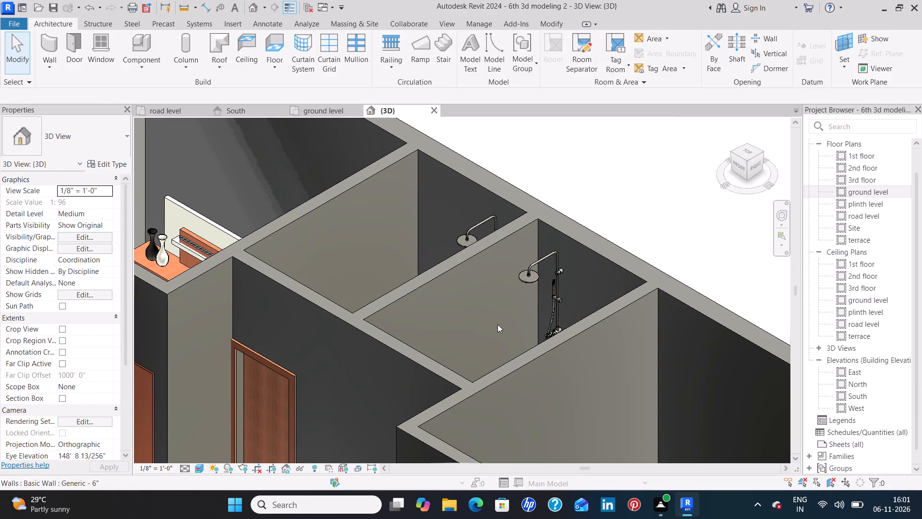
Set all walls in the ground level plan, except the three outer porch walls, to an Unconnected top constraint with a 5' height.
{"action": "scroll", "coordinate": [497, 324], "scroll_direction": "down", "scroll_amount": 3}
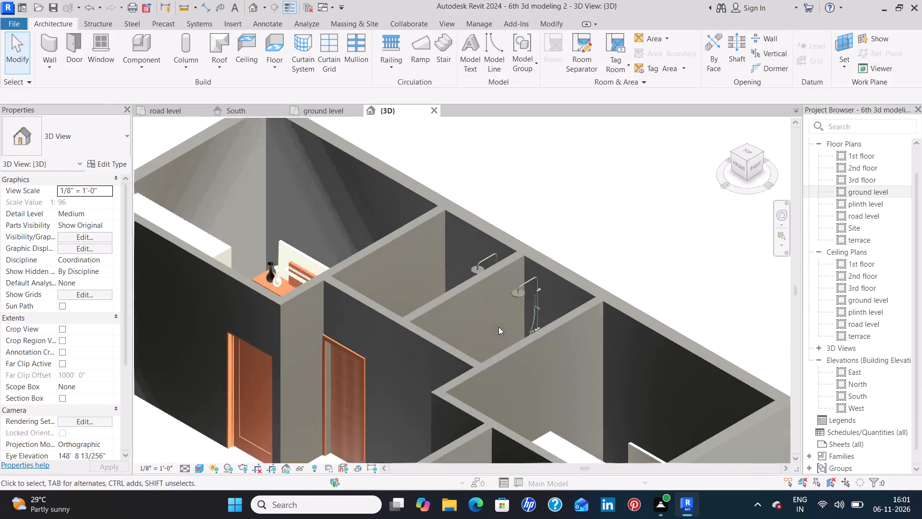
{"action": "scroll", "coordinate": [498, 327], "scroll_direction": "down", "scroll_amount": 1}
{"action": "scroll", "coordinate": [643, 256], "scroll_direction": "down", "scroll_amount": 7}
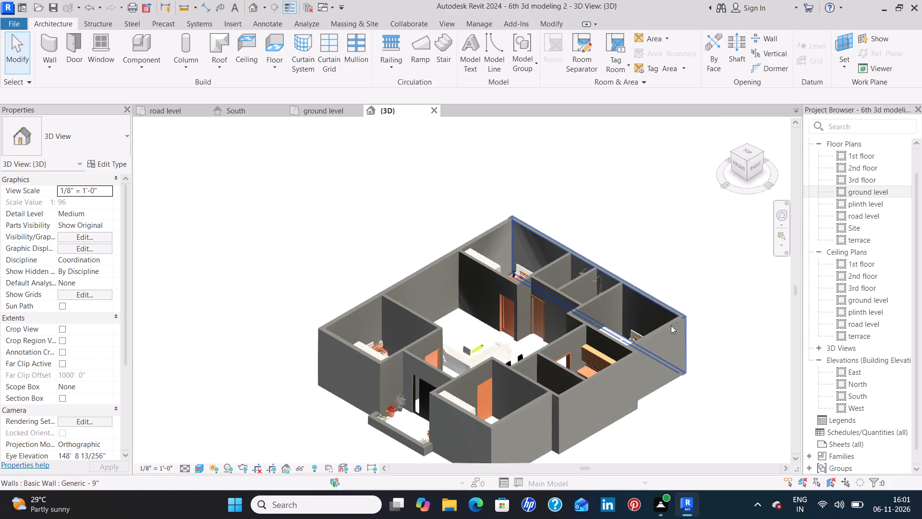
{"action": "left_click", "coordinate": [322, 111]}
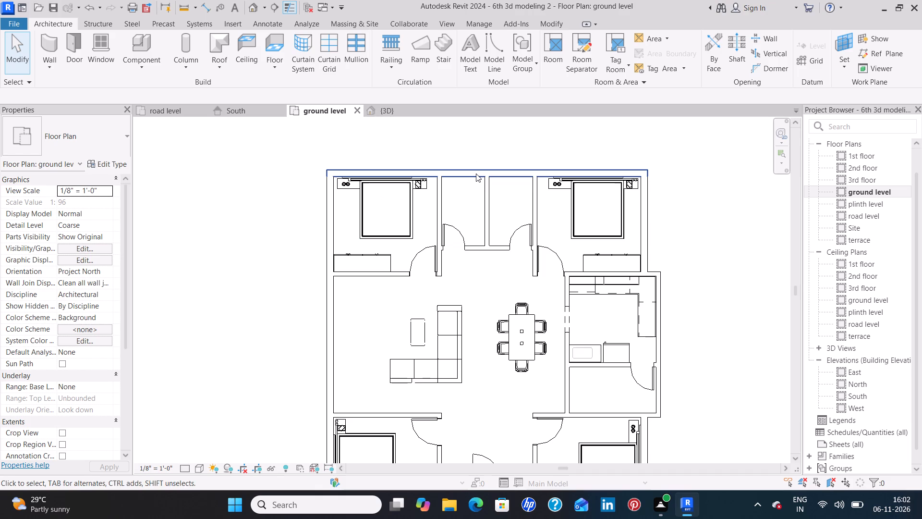
{"action": "left_click", "coordinate": [476, 173]}
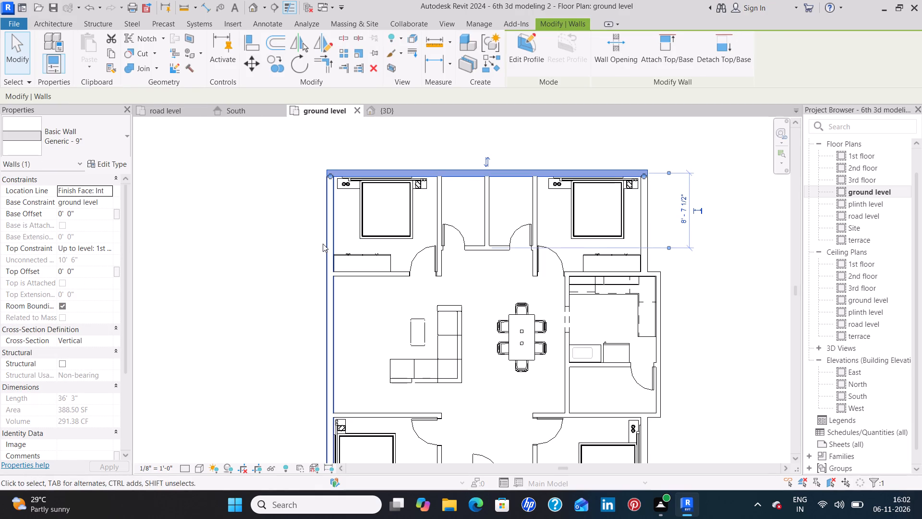
{"action": "left_click", "coordinate": [328, 243], "text": "ctrl"}
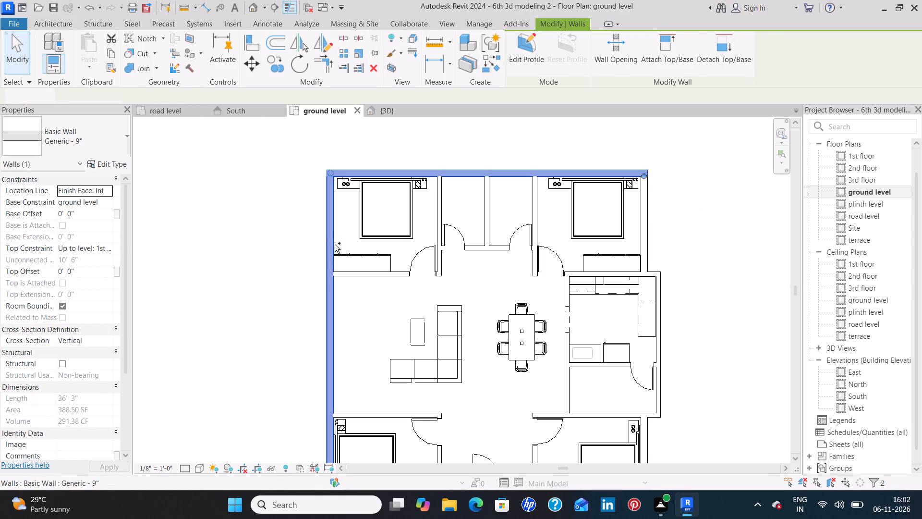
{"action": "left_click", "coordinate": [439, 212], "text": "ctrl"}
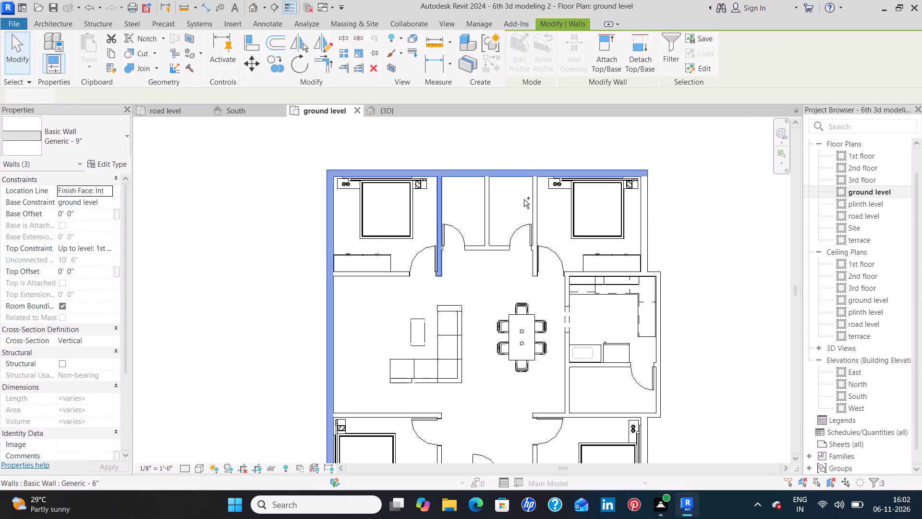
{"action": "left_click", "coordinate": [488, 201], "text": "ctrl"}
{"action": "left_click", "coordinate": [475, 249], "text": "ctrl"}
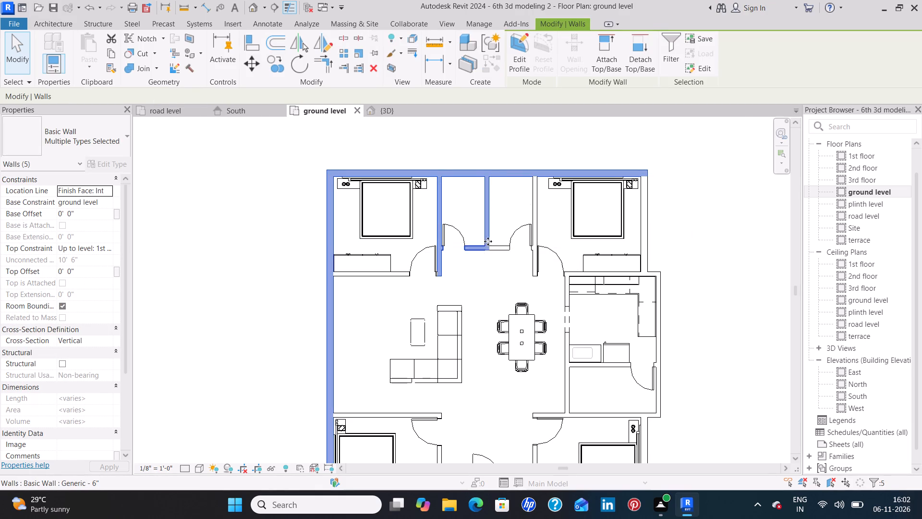
{"action": "left_click", "coordinate": [534, 207], "text": "ctrl"}
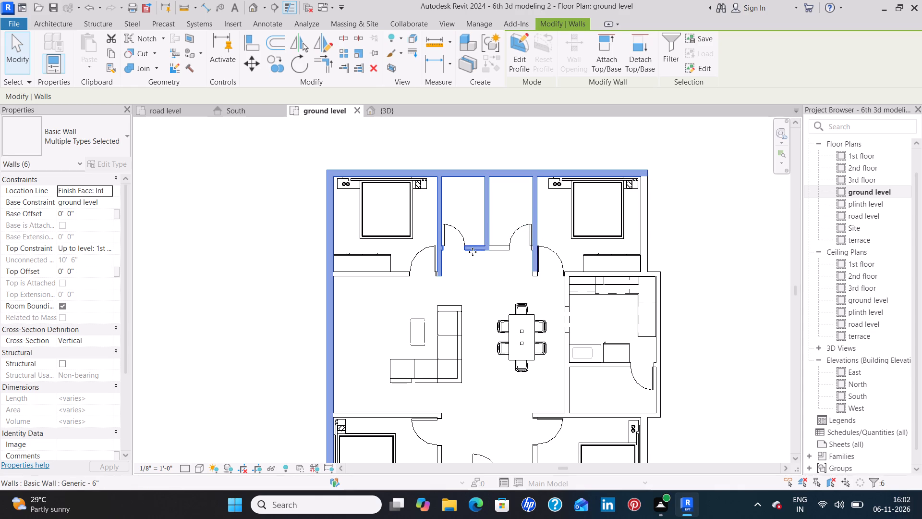
{"action": "type", "text": "sa"}
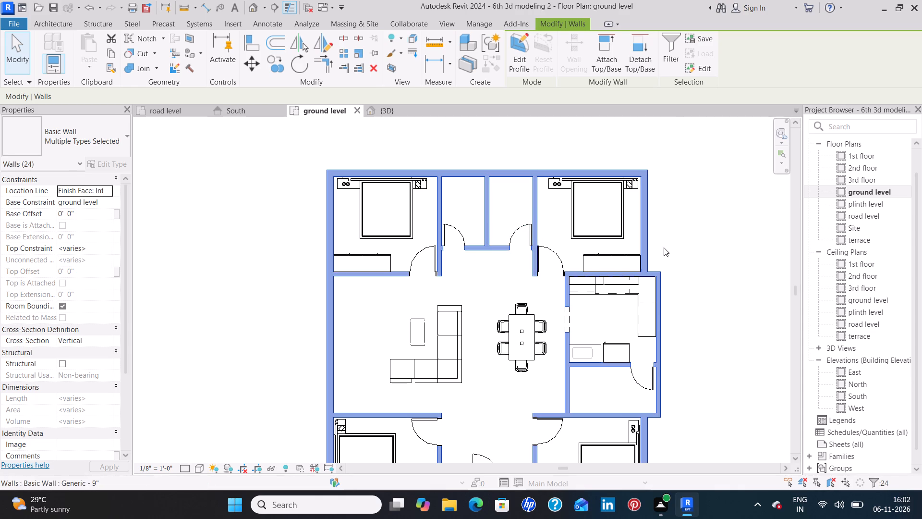
{"action": "scroll", "coordinate": [679, 254], "scroll_direction": "down", "scroll_amount": 3}
{"action": "middle_click_drag", "start_coordinate": [694, 277], "coordinate": [668, 224]}
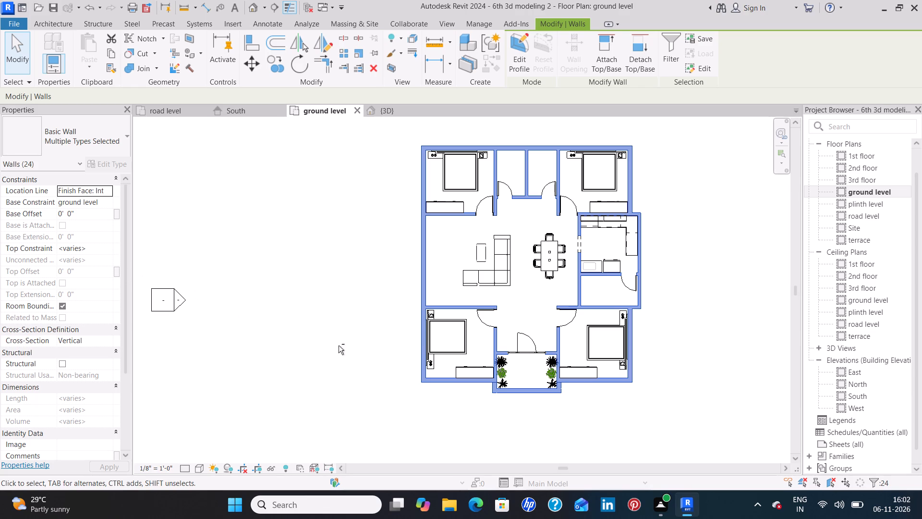
{"action": "left_click", "coordinate": [535, 391], "text": "shift"}
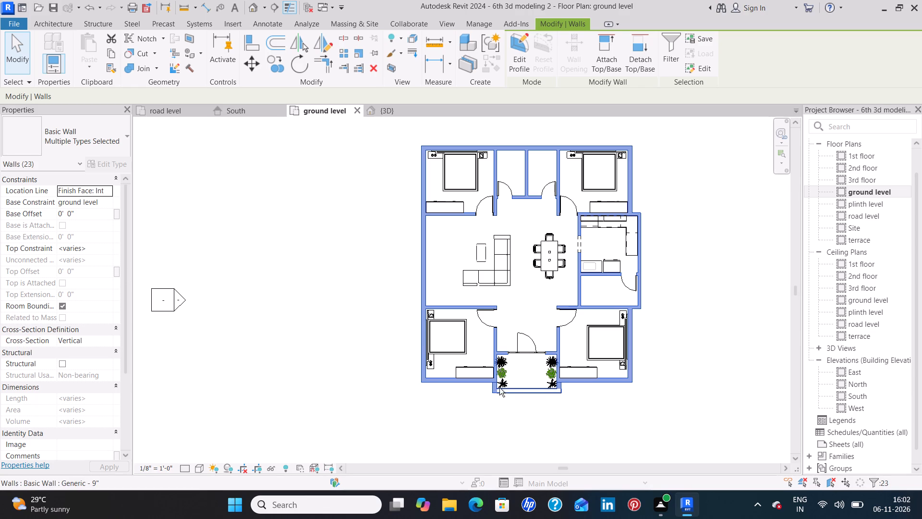
{"action": "left_click", "coordinate": [492, 390], "text": "shift"}
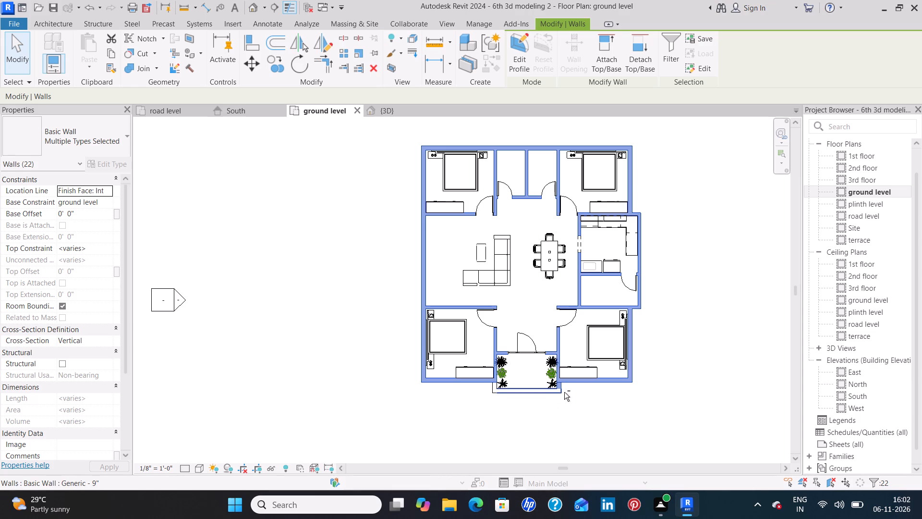
{"action": "left_click", "coordinate": [560, 387], "text": "shift"}
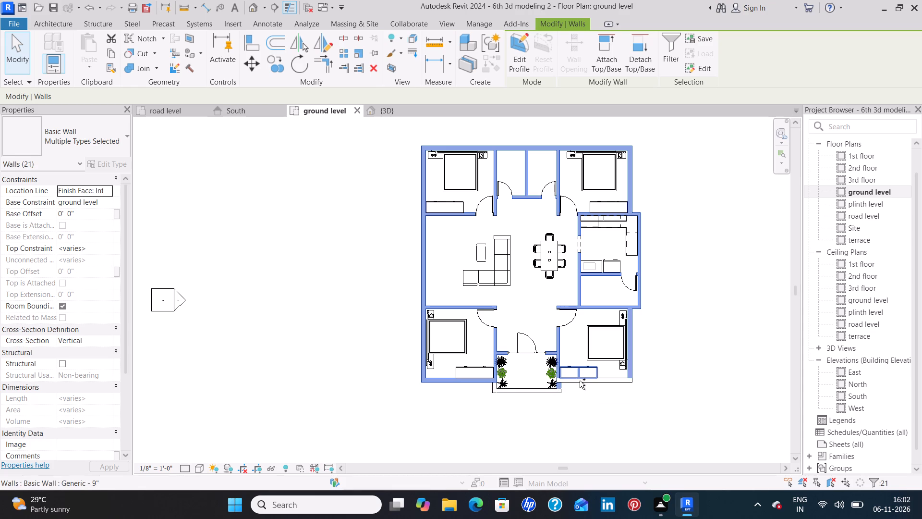
{"action": "left_click", "coordinate": [603, 383], "text": "ctrl"}
{"action": "scroll", "coordinate": [562, 395], "scroll_direction": "up", "scroll_amount": 1, "text": "ctrl"}
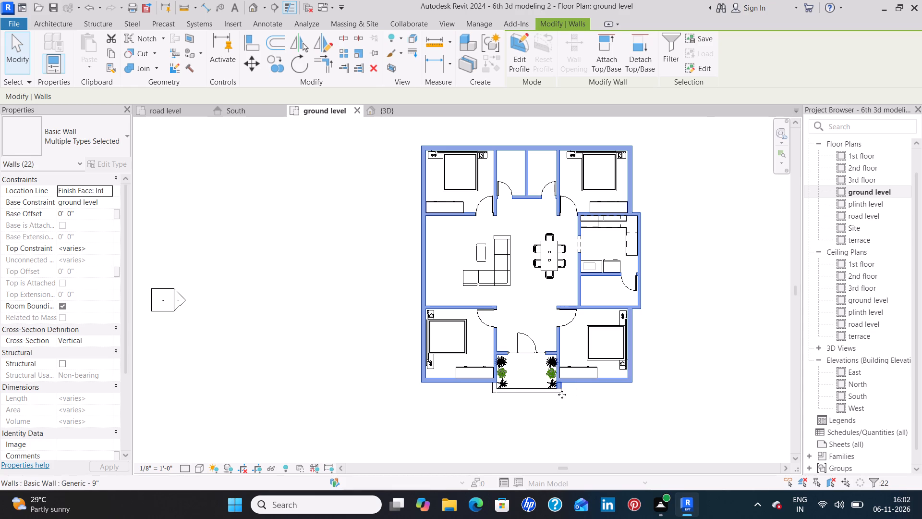
{"action": "scroll", "coordinate": [562, 395], "scroll_direction": "up", "scroll_amount": 4, "text": "ctrl"}
{"action": "scroll", "coordinate": [563, 388], "scroll_direction": "up", "scroll_amount": 7}
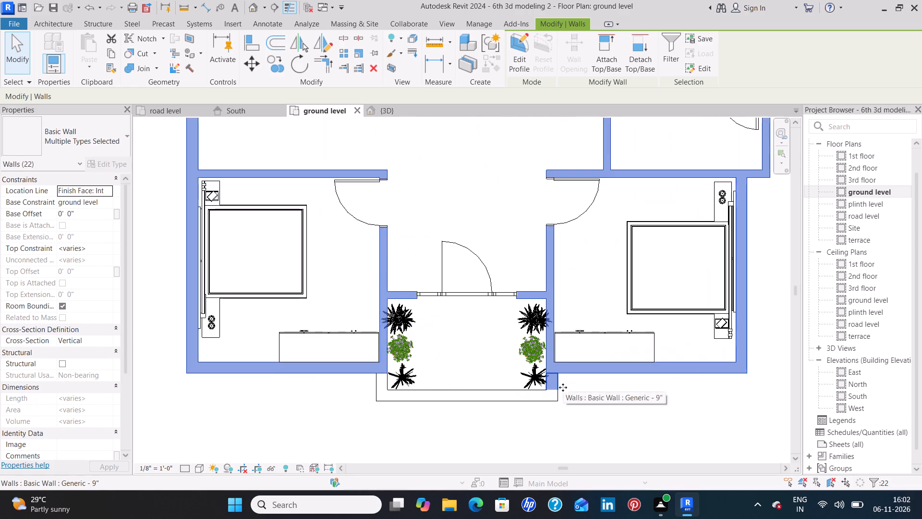
{"action": "scroll", "coordinate": [563, 387], "scroll_direction": "up", "scroll_amount": 3}
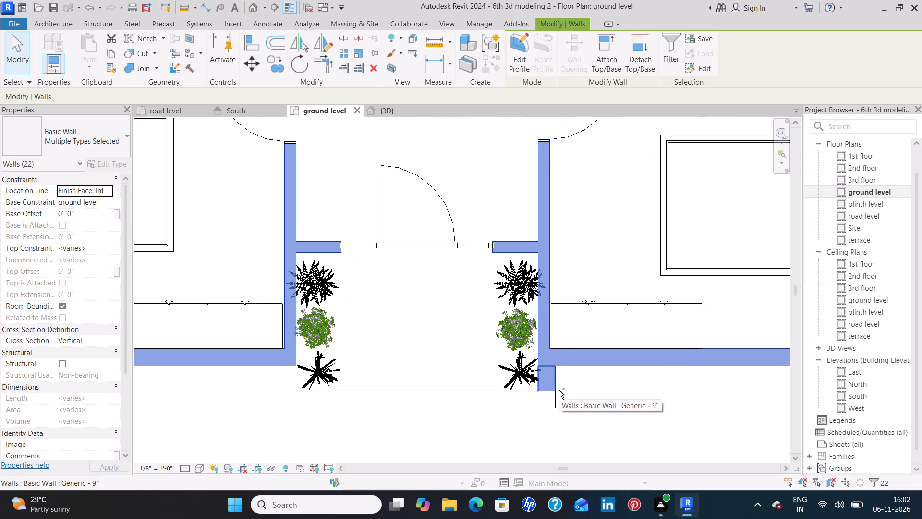
{"action": "left_click", "coordinate": [554, 383], "text": "shift"}
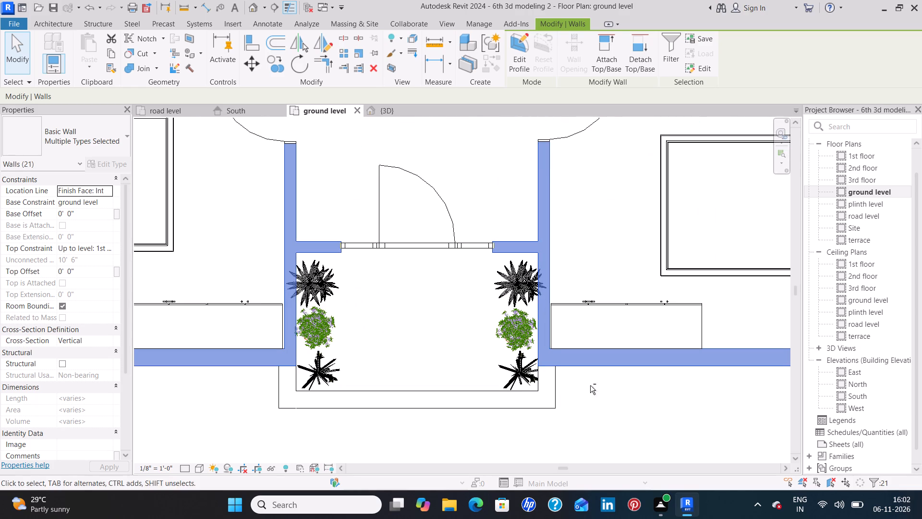
{"action": "scroll", "coordinate": [597, 385], "scroll_direction": "down", "scroll_amount": 9}
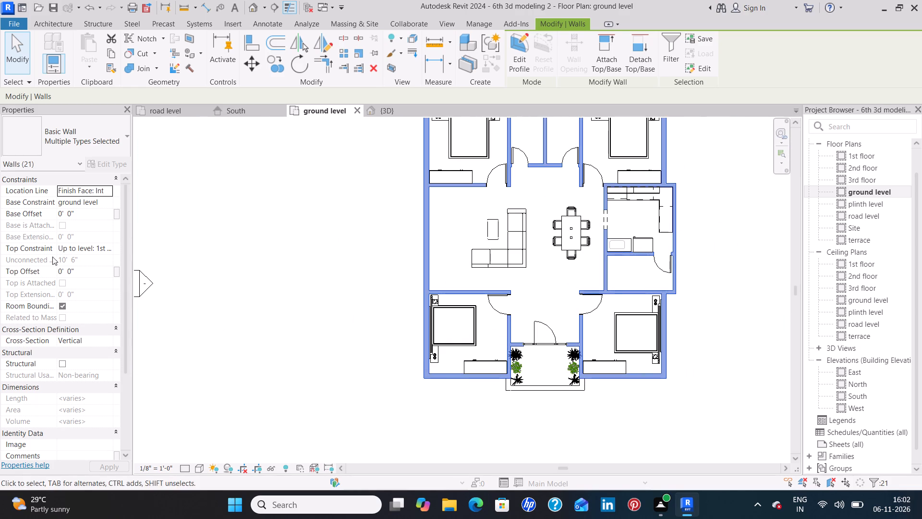
{"action": "left_click", "coordinate": [108, 251]}
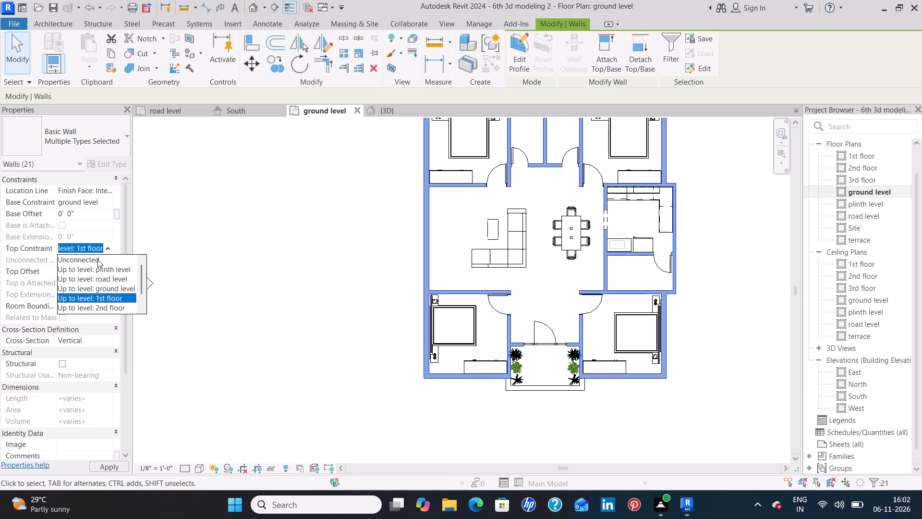
{"action": "left_click", "coordinate": [97, 259]}
{"action": "left_click", "coordinate": [88, 262]}
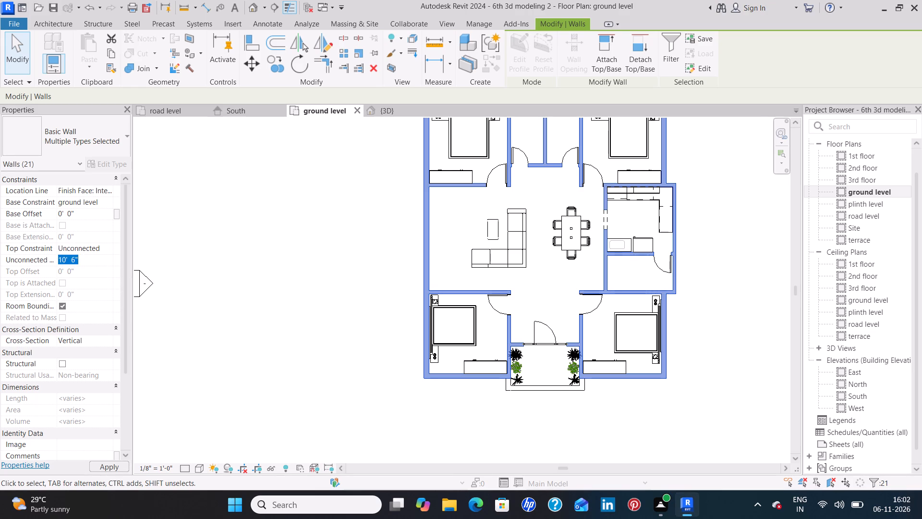
{"action": "key", "text": "BackSpace"}
{"action": "key", "text": "5"}
{"action": "key", "text": "apostrophe"}
{"action": "key", "text": "Return"}
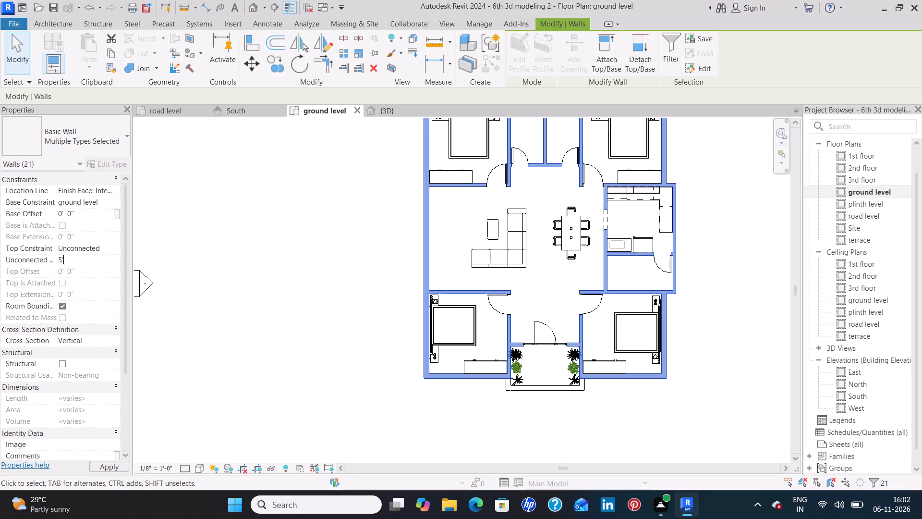
Apply the 5' unconnected height to the selected ground level walls and clear the selection.
{"action": "left_click", "coordinate": [104, 464]}
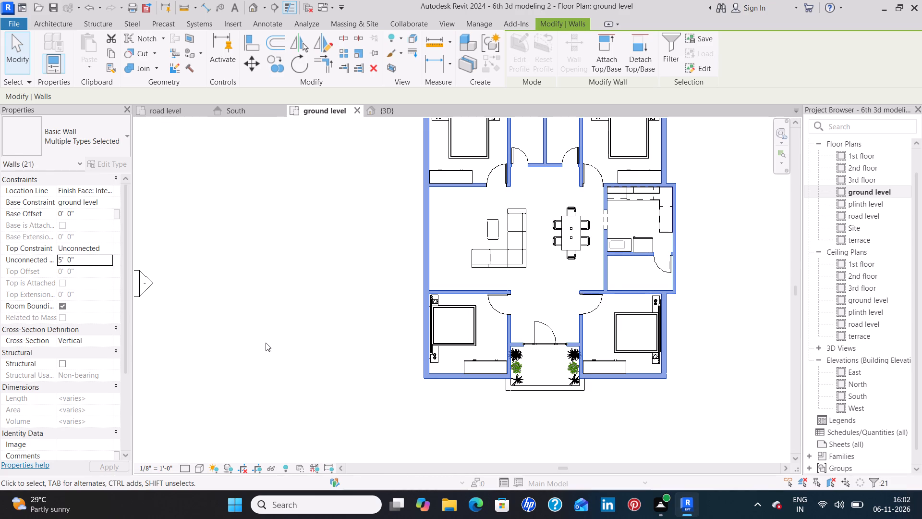
{"action": "left_click", "coordinate": [266, 343]}
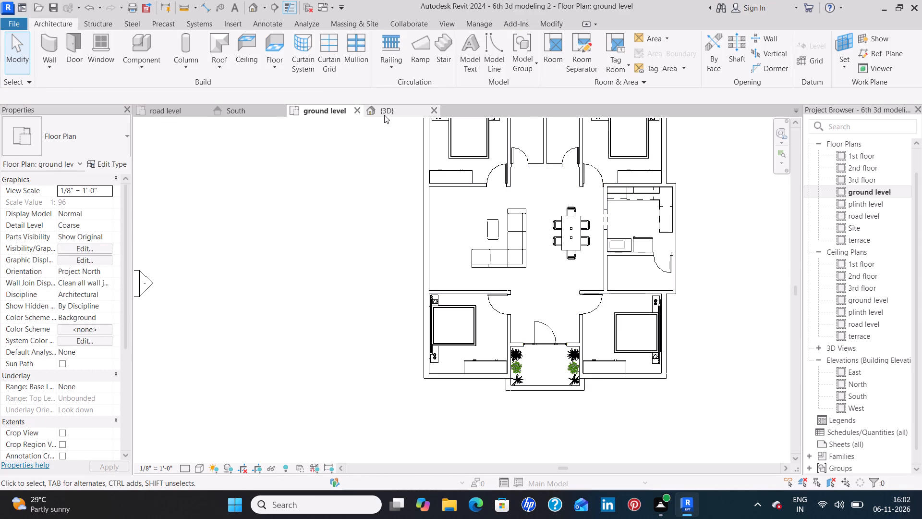
Examine the lowered walls around the bedrooms and bathrooms in the 3D view.
{"action": "left_click", "coordinate": [384, 115]}
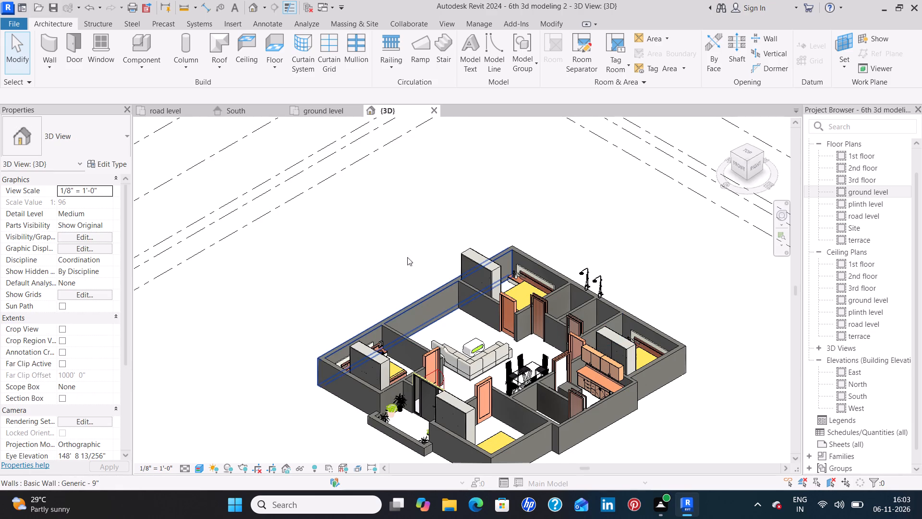
{"action": "middle_click_drag", "start_coordinate": [620, 235], "coordinate": [625, 259], "text": "shift"}
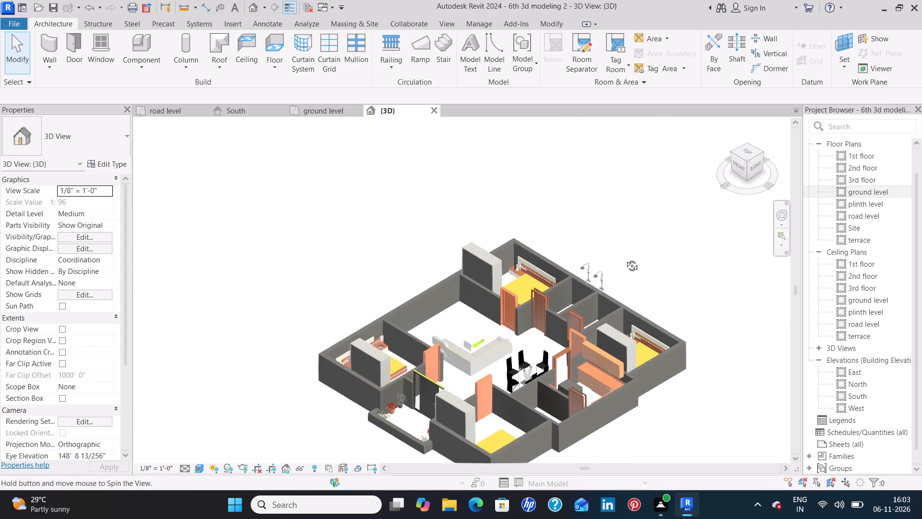
{"action": "middle_click_drag", "start_coordinate": [625, 259], "coordinate": [668, 326], "text": "shift"}
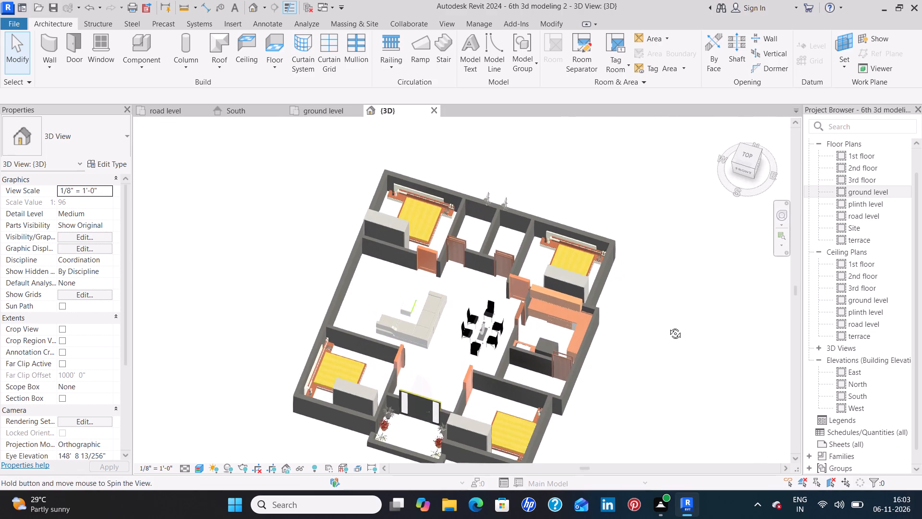
{"action": "middle_click_drag", "start_coordinate": [668, 326], "coordinate": [662, 317], "text": "shift"}
{"action": "scroll", "coordinate": [543, 247], "scroll_direction": "up", "scroll_amount": 13}
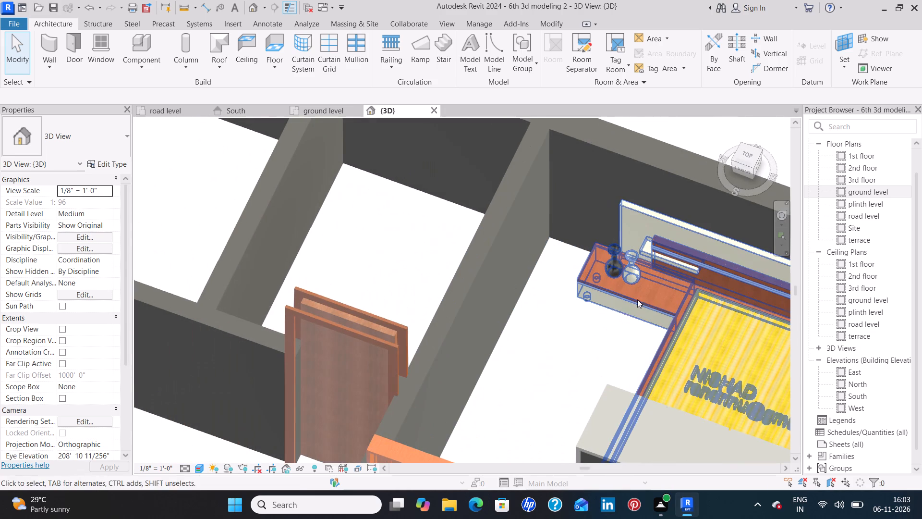
{"action": "middle_click_drag", "start_coordinate": [616, 315], "coordinate": [332, 274]}
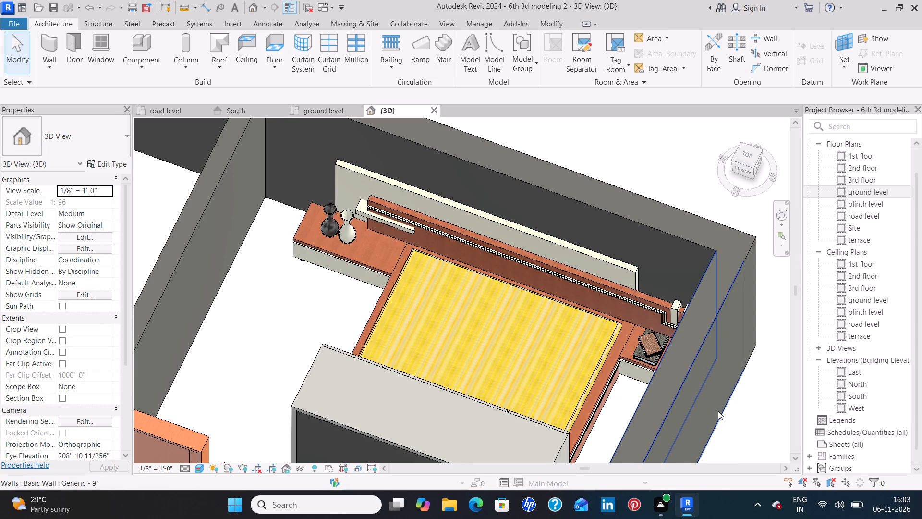
{"action": "middle_click_drag", "start_coordinate": [751, 414], "coordinate": [751, 369], "text": "shift"}
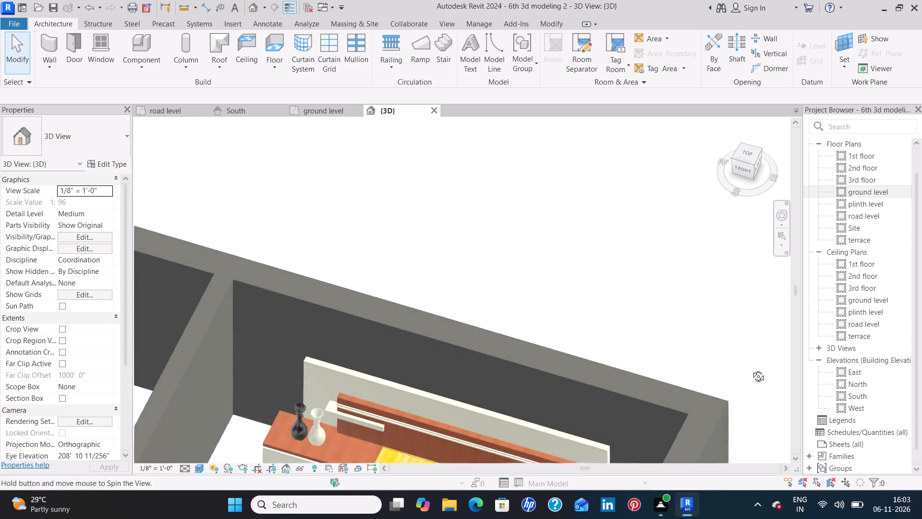
{"action": "middle_click_drag", "start_coordinate": [751, 369], "coordinate": [717, 379], "text": "shift"}
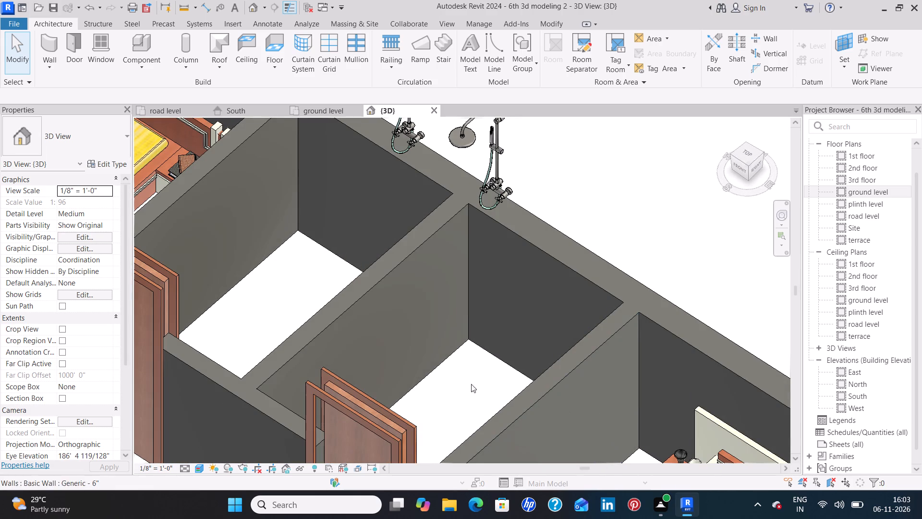
Examine the furnished ground level layout from directly above in the 3D view.
{"action": "left_click", "coordinate": [724, 124]}
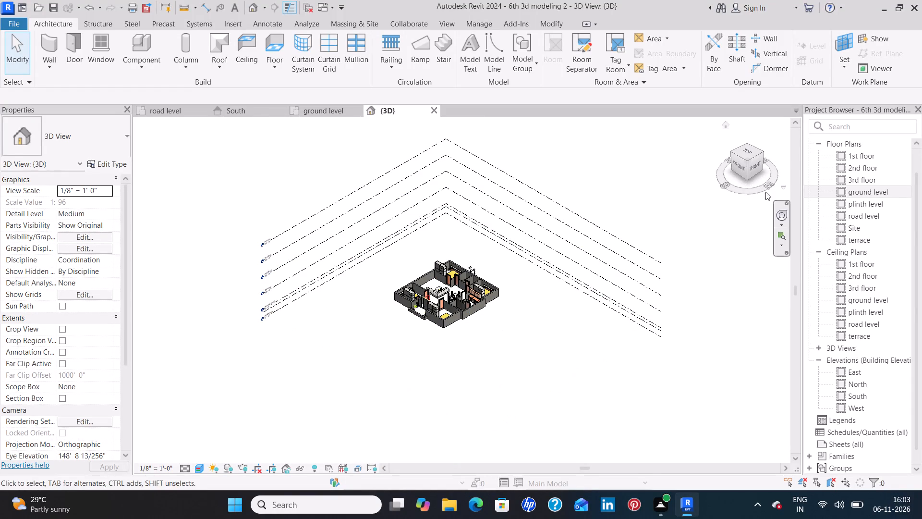
{"action": "left_click", "coordinate": [740, 167]}
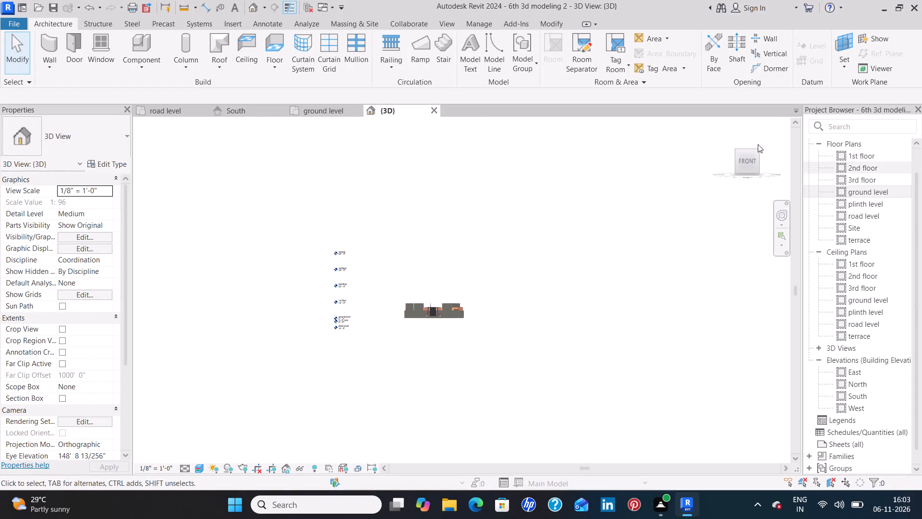
{"action": "left_click", "coordinate": [746, 140]}
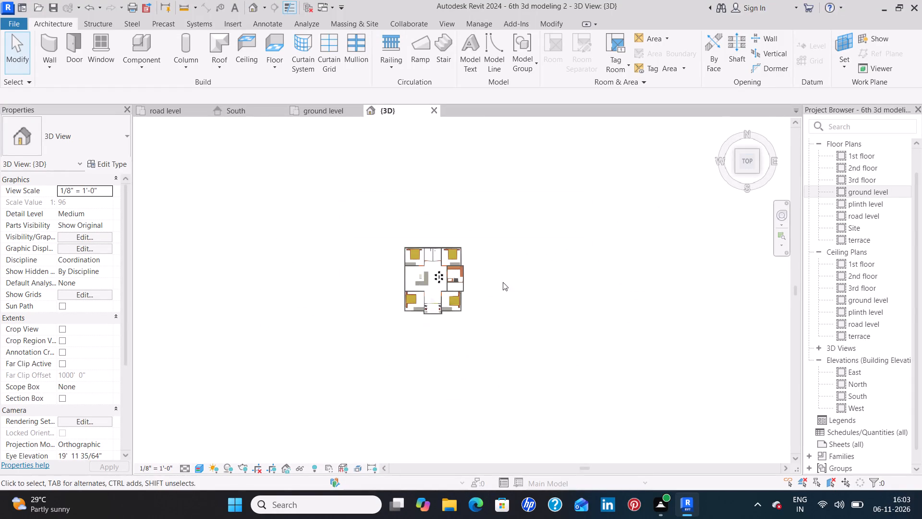
{"action": "scroll", "coordinate": [466, 267], "scroll_direction": "up", "scroll_amount": 15}
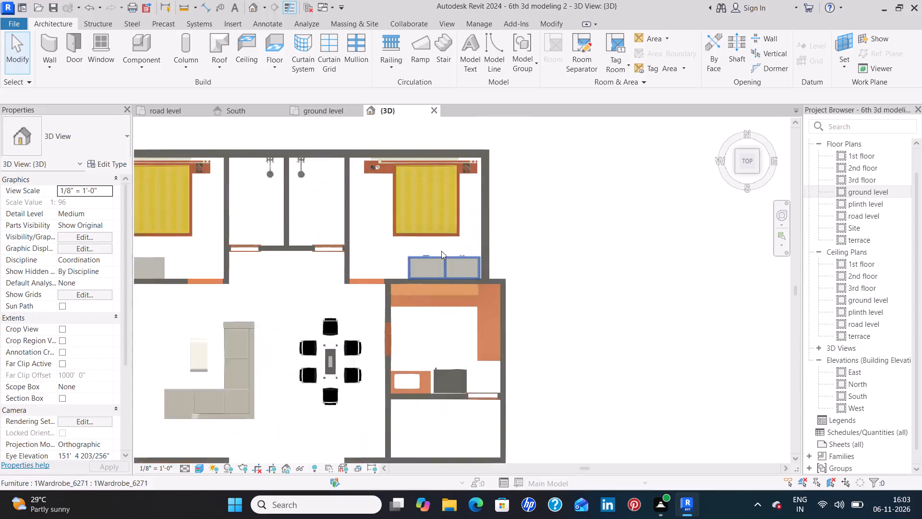
{"action": "scroll", "coordinate": [441, 251], "scroll_direction": "up", "scroll_amount": 2}
{"action": "middle_click_drag", "start_coordinate": [589, 233], "coordinate": [697, 312]}
{"action": "scroll", "coordinate": [622, 254], "scroll_direction": "up", "scroll_amount": 2}
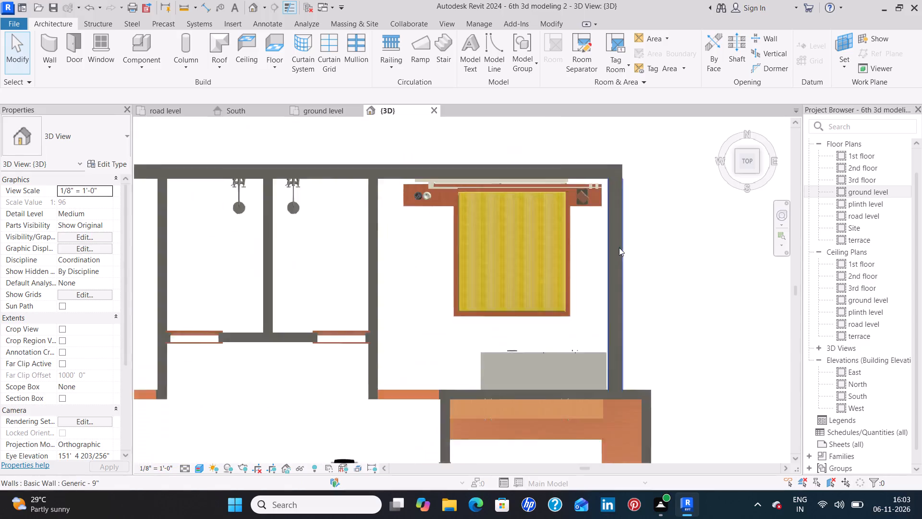
{"action": "scroll", "coordinate": [619, 247], "scroll_direction": "up", "scroll_amount": 2}
{"action": "scroll", "coordinate": [551, 196], "scroll_direction": "up", "scroll_amount": 7}
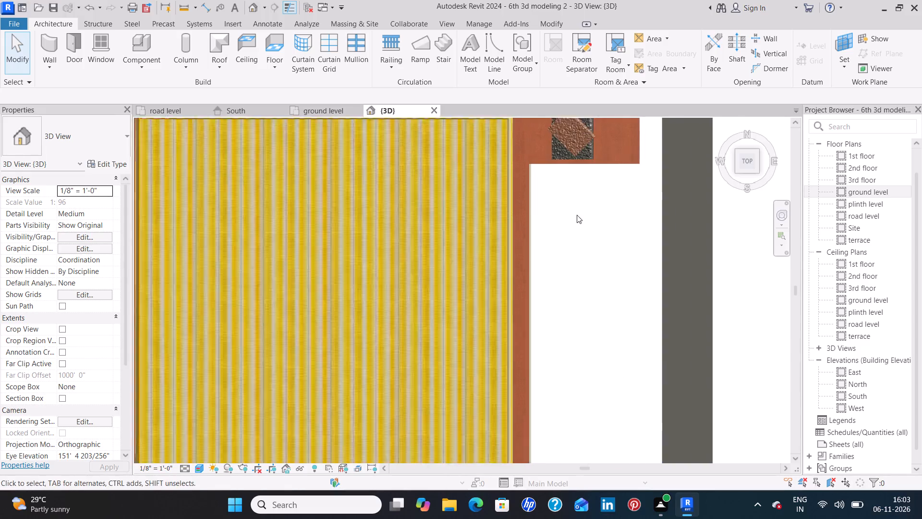
{"action": "scroll", "coordinate": [578, 216], "scroll_direction": "down", "scroll_amount": 17}
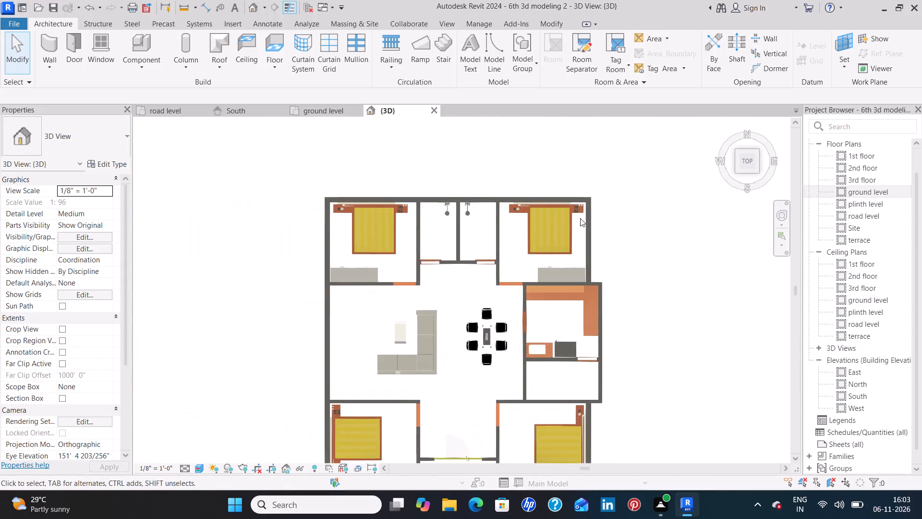
{"action": "scroll", "coordinate": [646, 206], "scroll_direction": "down", "scroll_amount": 5}
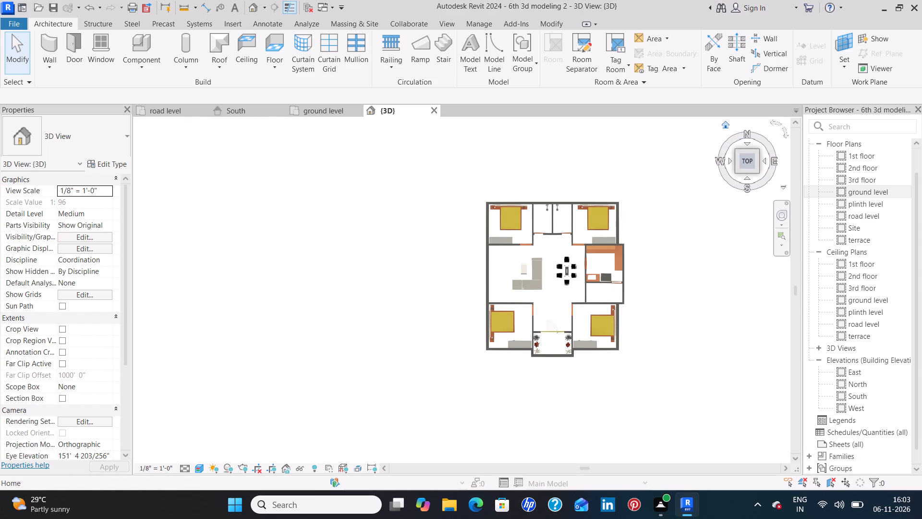
Inspect the whole house in 3D from its front corners, including the porch, entrance door and room interiors.
{"action": "left_click", "coordinate": [723, 124]}
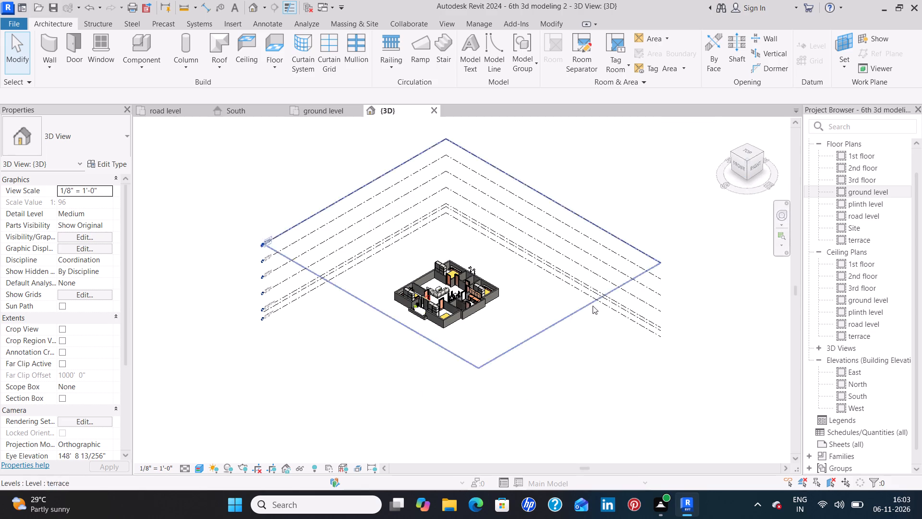
{"action": "middle_click_drag", "start_coordinate": [490, 366], "coordinate": [619, 345]}
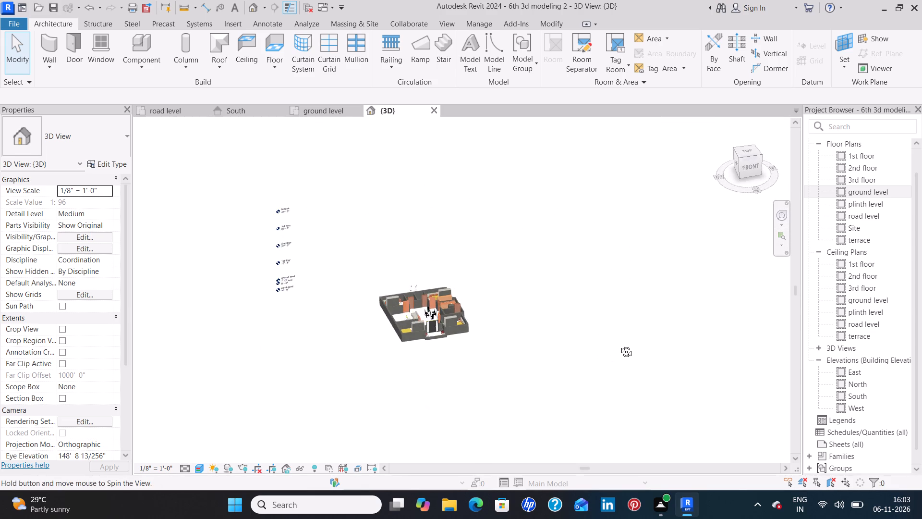
{"action": "middle_click_drag", "start_coordinate": [619, 345], "coordinate": [627, 419]}
{"action": "scroll", "coordinate": [472, 374], "scroll_direction": "up", "scroll_amount": 8}
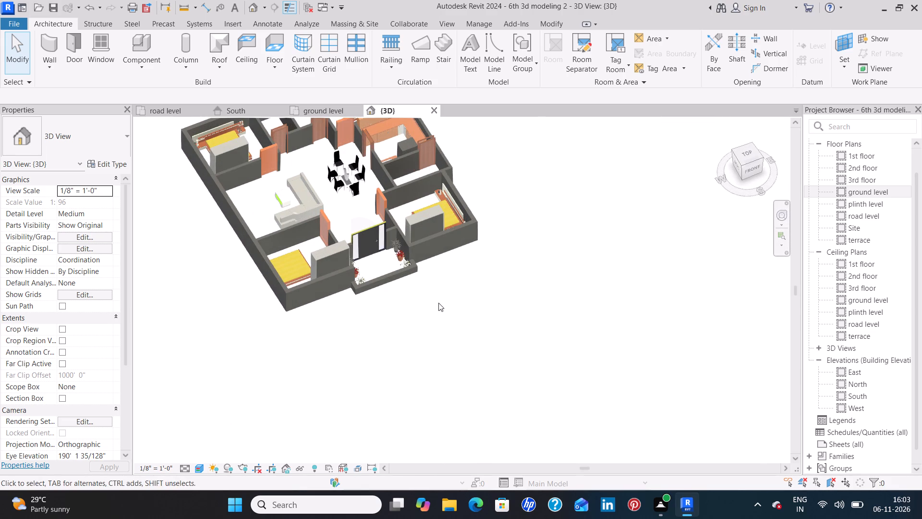
{"action": "middle_click_drag", "start_coordinate": [438, 303], "coordinate": [504, 408]}
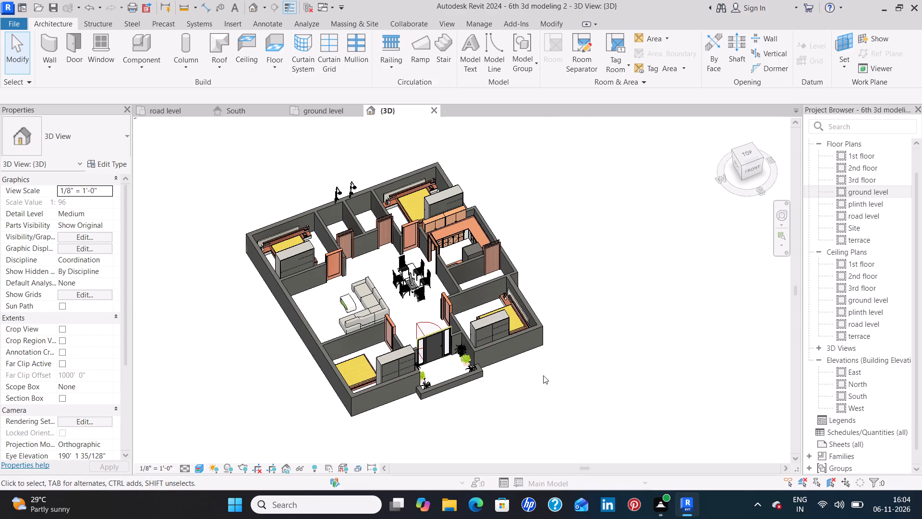
{"action": "middle_click_drag", "start_coordinate": [543, 375], "coordinate": [576, 418], "text": "shift"}
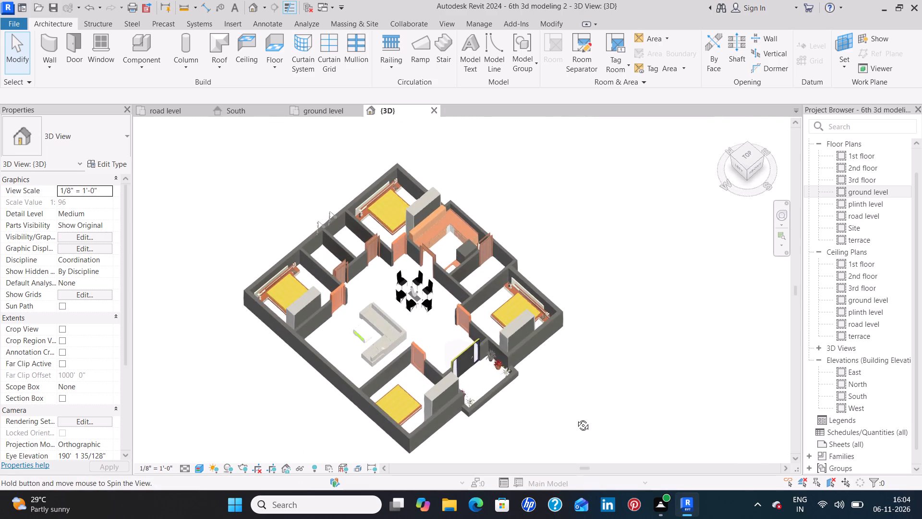
{"action": "middle_click_drag", "start_coordinate": [576, 418], "coordinate": [574, 424], "text": "shift"}
{"action": "scroll", "coordinate": [535, 396], "scroll_direction": "up", "scroll_amount": 6}
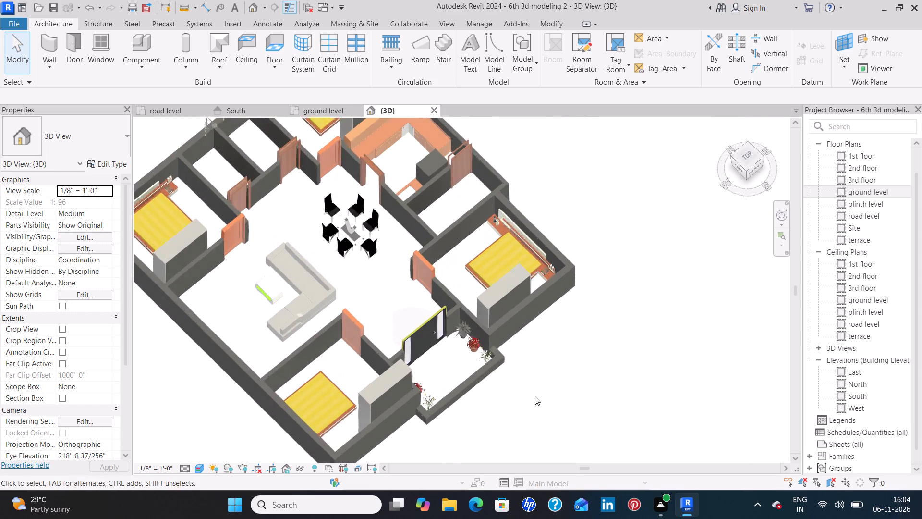
{"action": "middle_click_drag", "start_coordinate": [523, 321], "coordinate": [617, 415]}
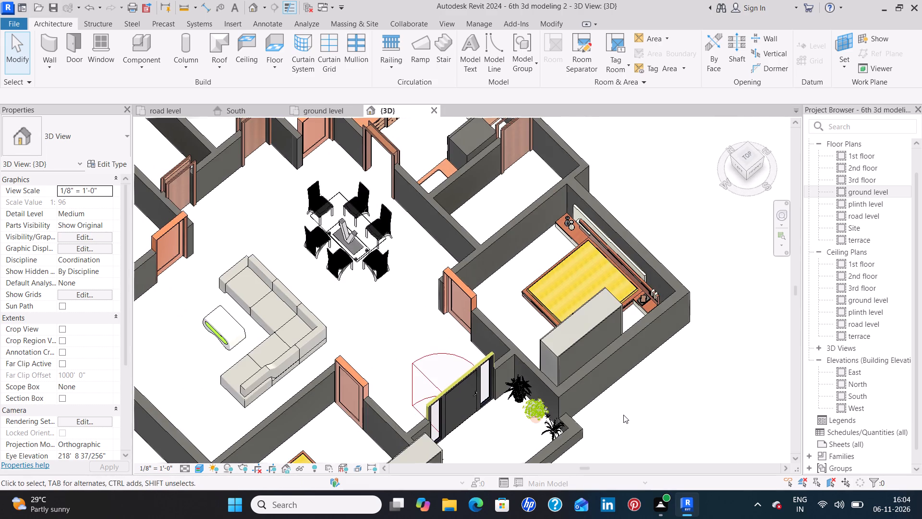
{"action": "scroll", "coordinate": [623, 415], "scroll_direction": "down", "scroll_amount": 3}
{"action": "middle_click_drag", "start_coordinate": [646, 410], "coordinate": [649, 360]}
{"action": "scroll", "coordinate": [649, 359], "scroll_direction": "down", "scroll_amount": 2}
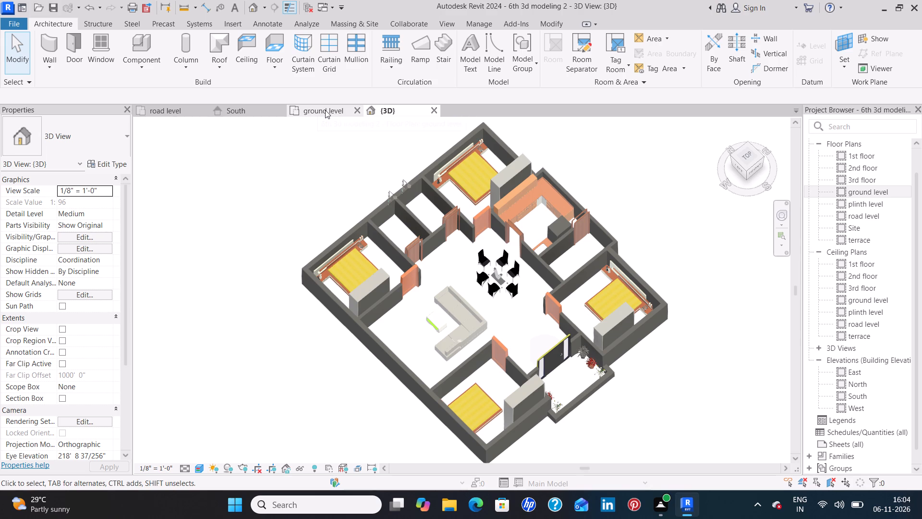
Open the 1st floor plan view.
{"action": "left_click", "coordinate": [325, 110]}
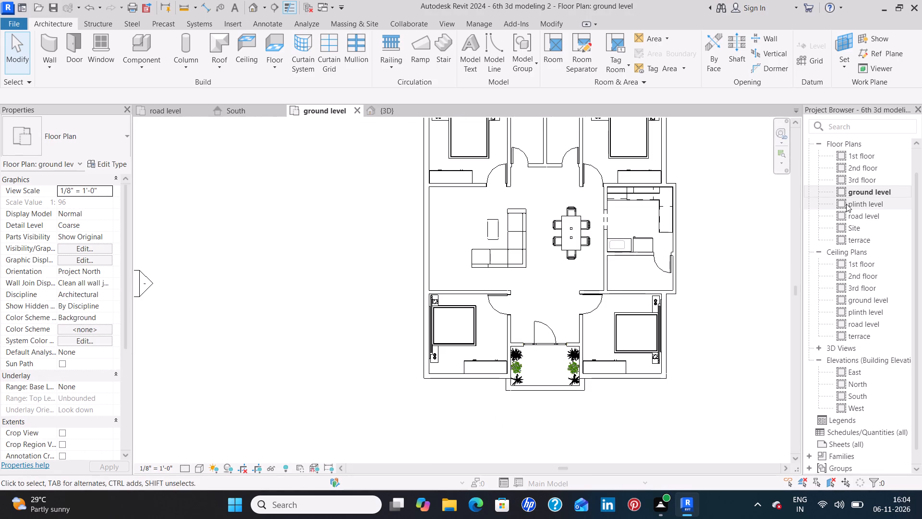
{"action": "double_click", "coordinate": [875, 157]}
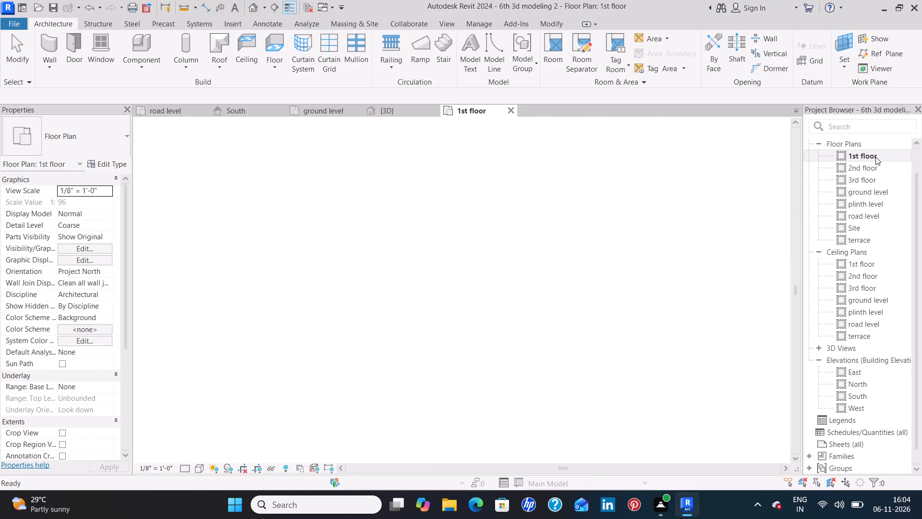
Place a perspective camera southwest of the house in the ground level plan, aimed northeast across the house.
{"action": "left_click", "coordinate": [316, 110]}
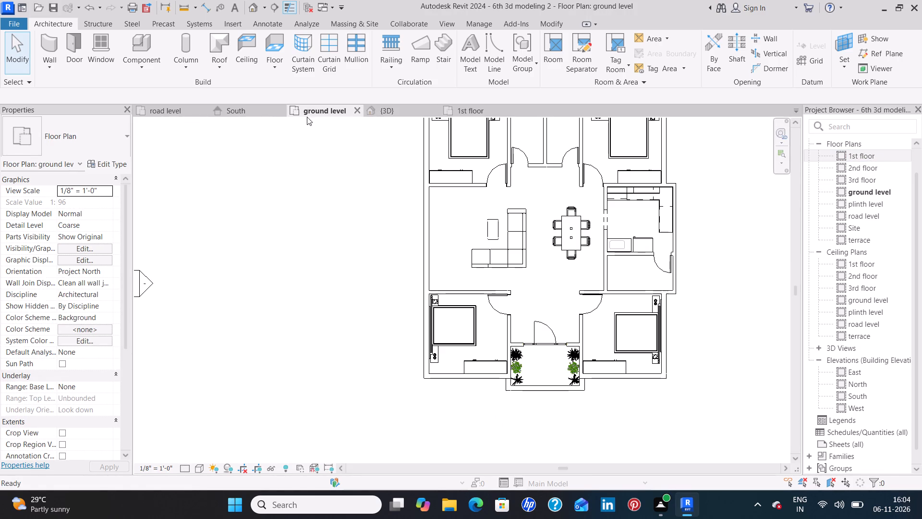
{"action": "scroll", "coordinate": [360, 210], "scroll_direction": "down", "scroll_amount": 6}
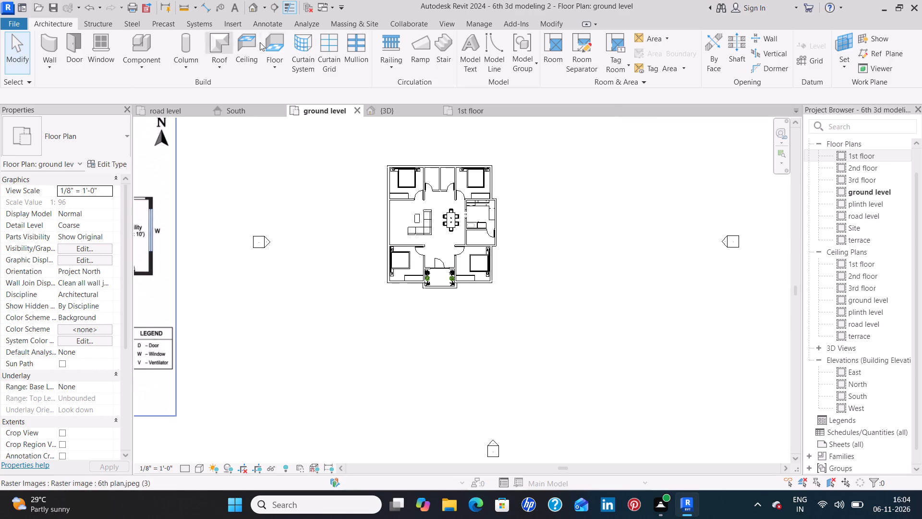
{"action": "left_click", "coordinate": [450, 29]}
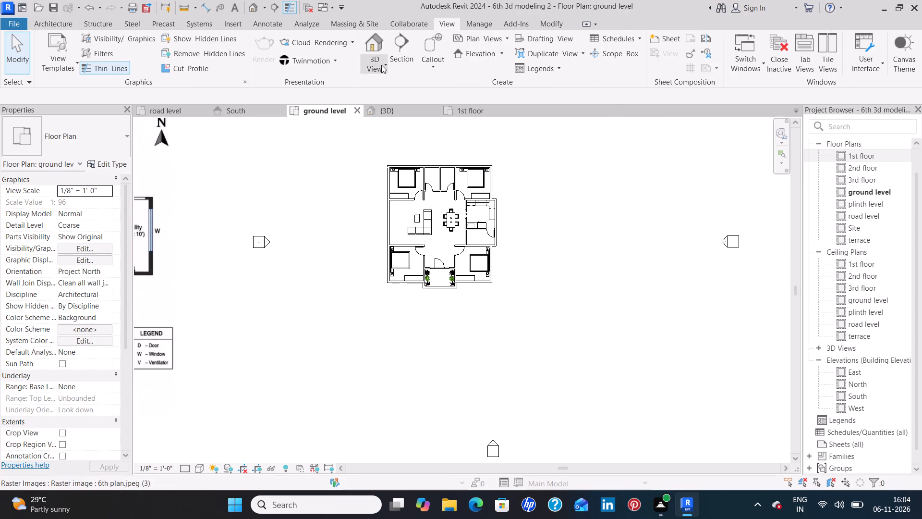
{"action": "left_click", "coordinate": [381, 65]}
{"action": "left_click", "coordinate": [388, 117]}
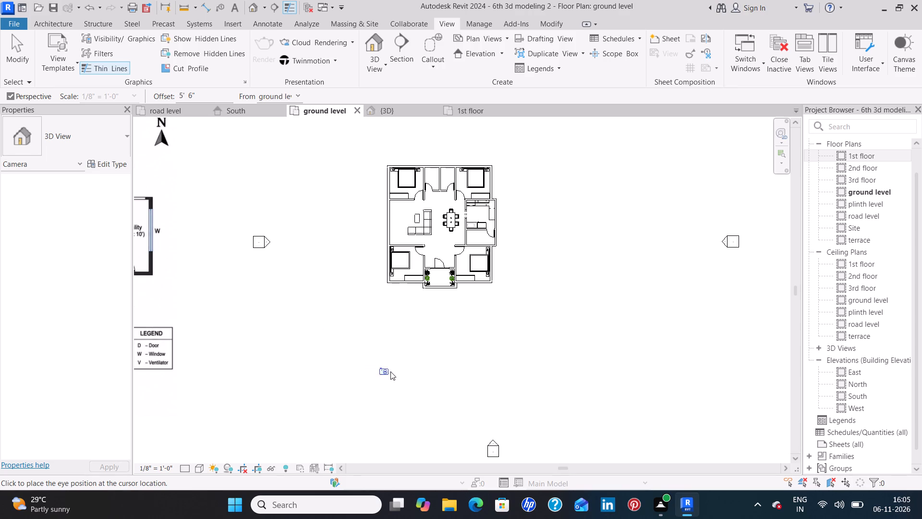
{"action": "left_click", "coordinate": [383, 374]}
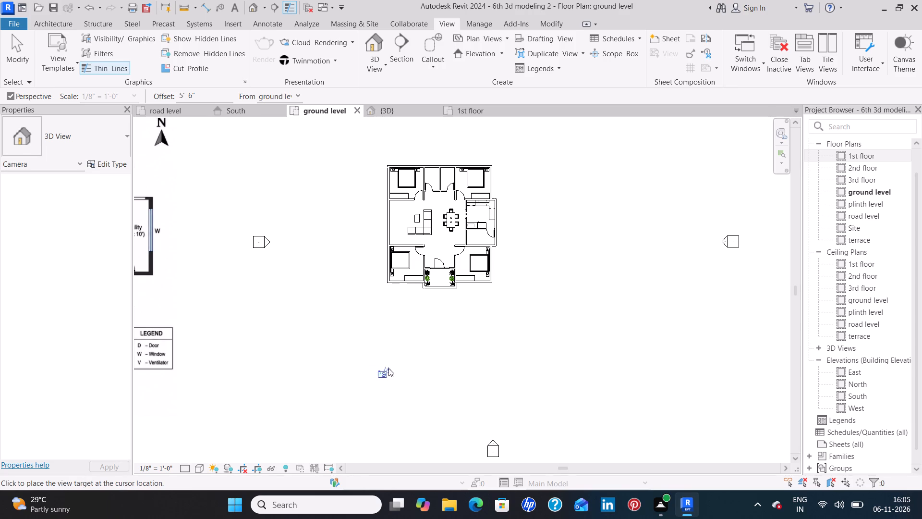
{"action": "left_click", "coordinate": [481, 129]}
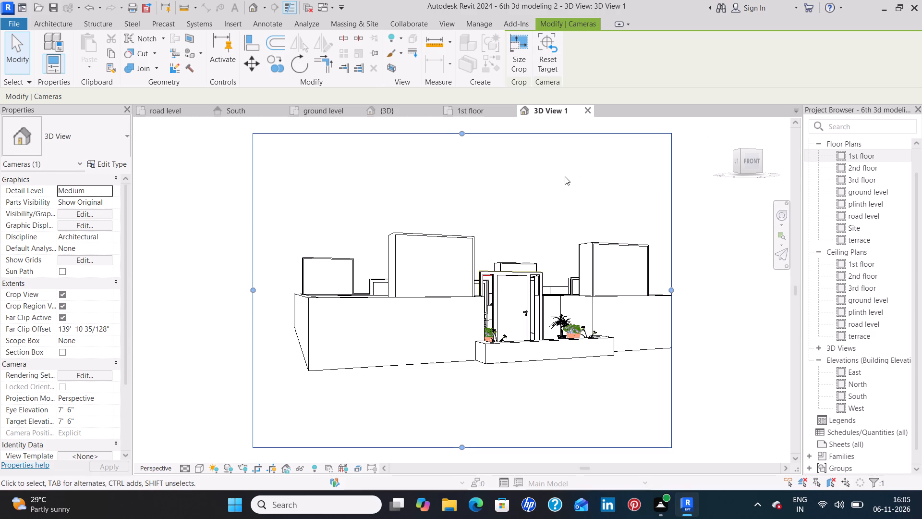
Raise the camera to an eye elevation of about 30' 8", looking down over the house from its front side.
{"action": "right_click_drag", "start_coordinate": [565, 176], "coordinate": [576, 213]}
{"action": "right_click_drag", "start_coordinate": [469, 153], "coordinate": [472, 173]}
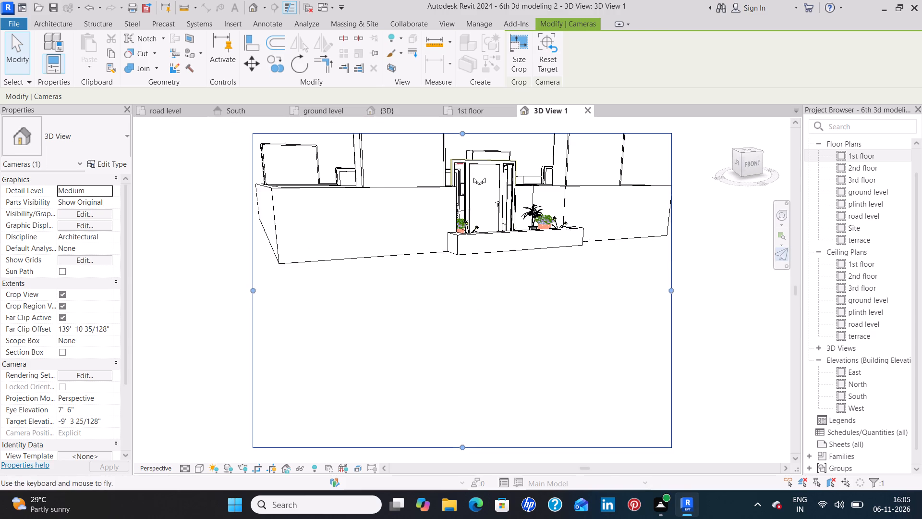
{"action": "right_click_drag", "start_coordinate": [472, 173], "coordinate": [441, 149]}
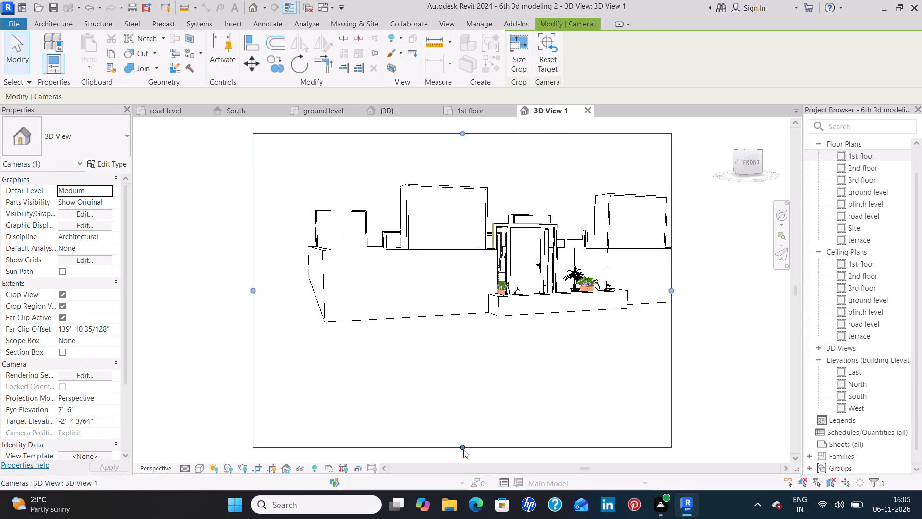
{"action": "left_click_drag", "start_coordinate": [463, 450], "coordinate": [491, 369]}
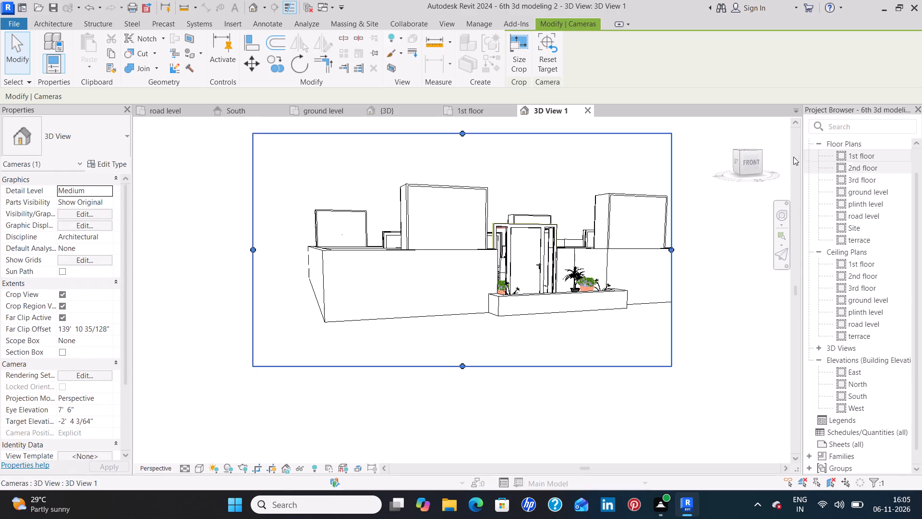
{"action": "left_click_drag", "start_coordinate": [739, 148], "coordinate": [739, 160]}
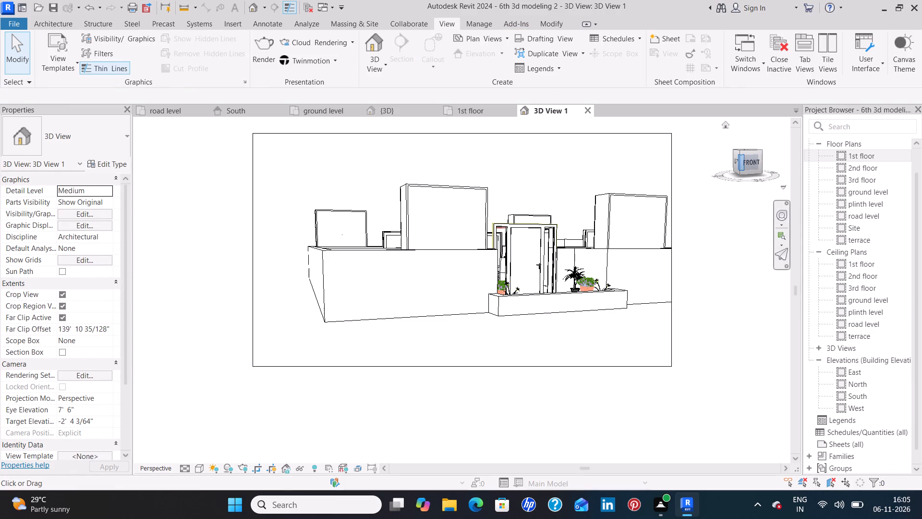
{"action": "left_click", "coordinate": [740, 153]}
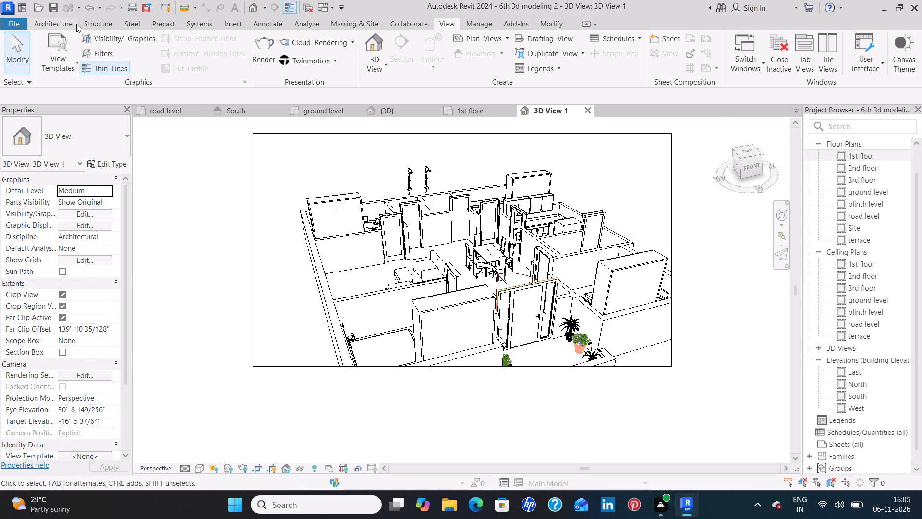
Extend the camera view's crop region at its bottom and right edges until the whole house and porch fit inside.
{"action": "left_click", "coordinate": [476, 365]}
{"action": "left_click_drag", "start_coordinate": [461, 366], "coordinate": [460, 378]}
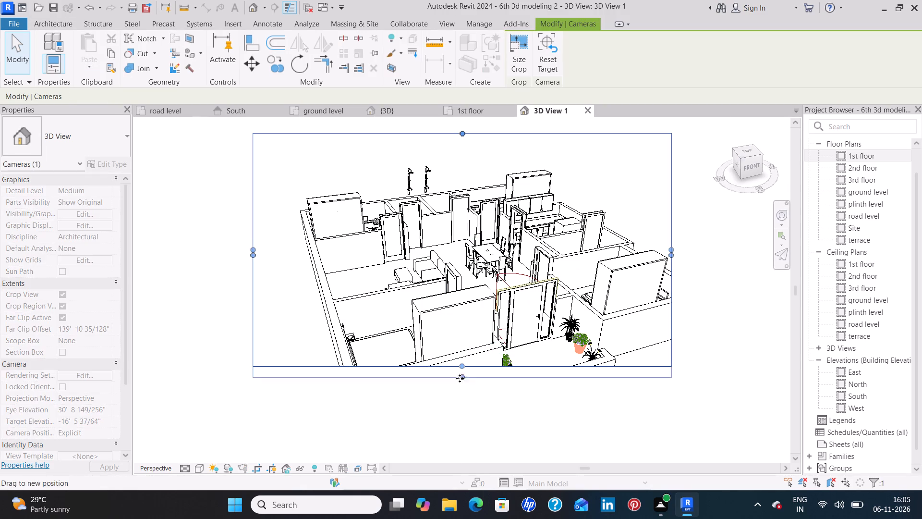
{"action": "left_click_drag", "start_coordinate": [460, 378], "coordinate": [459, 411]}
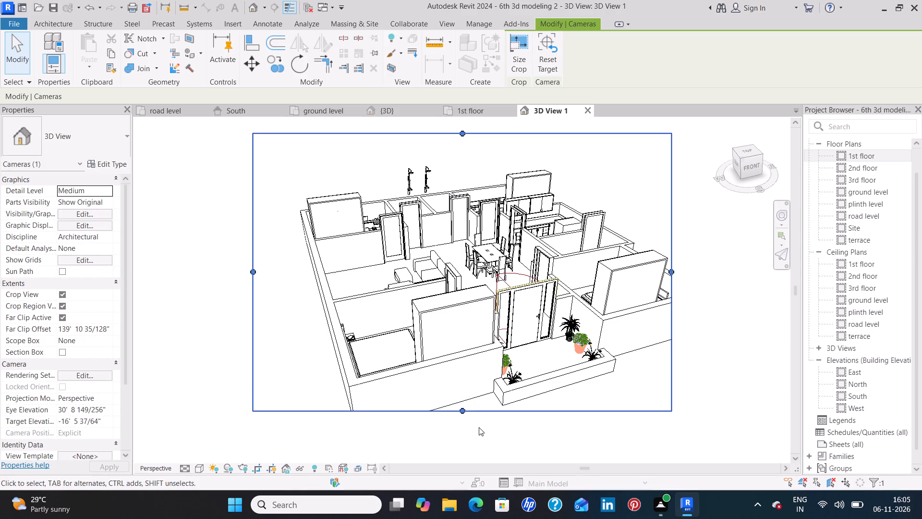
{"action": "left_click_drag", "start_coordinate": [463, 408], "coordinate": [460, 429]}
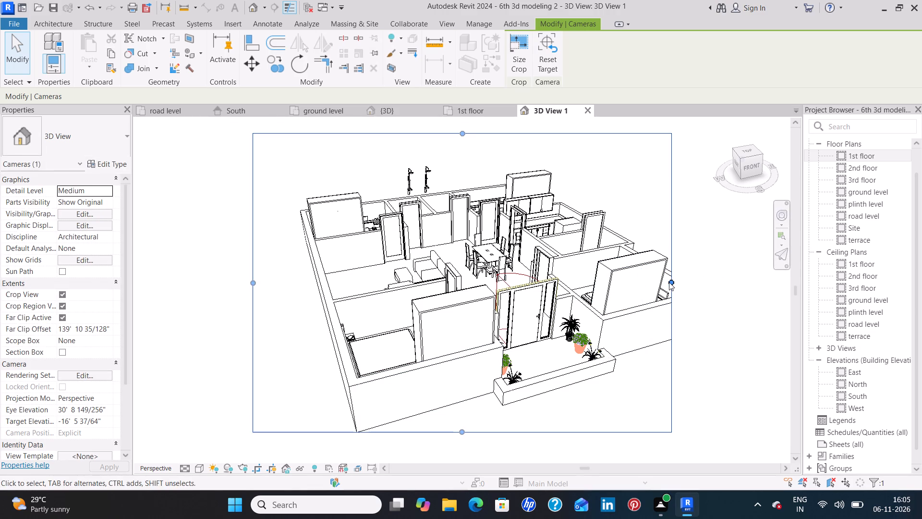
{"action": "left_click_drag", "start_coordinate": [668, 283], "coordinate": [709, 296]}
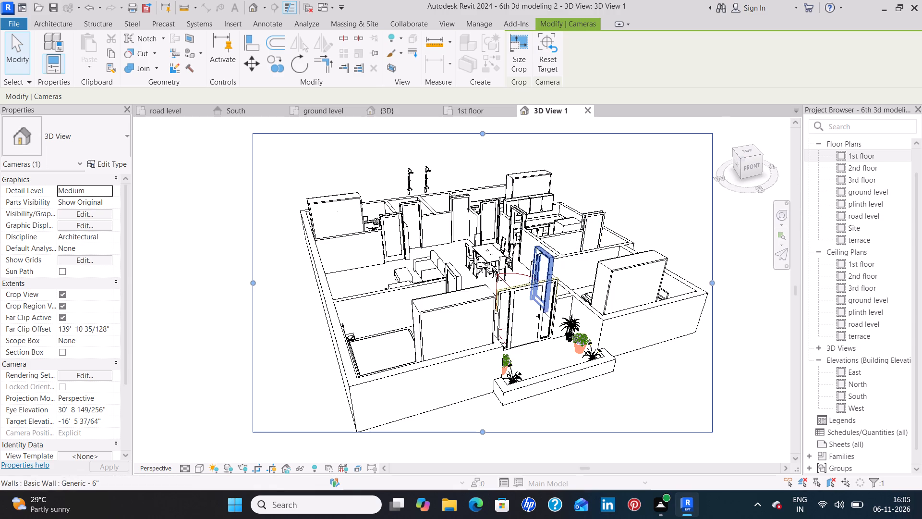
{"action": "middle_click", "coordinate": [647, 379]}
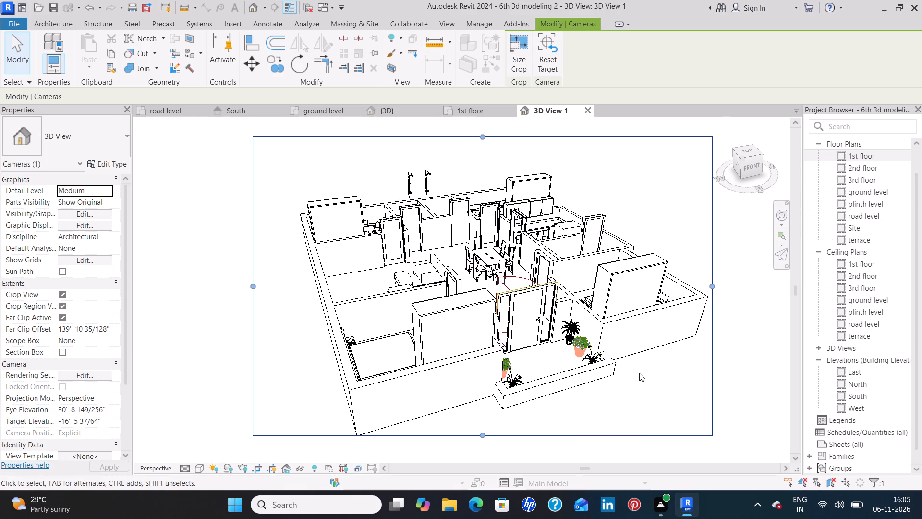
{"action": "left_click_drag", "start_coordinate": [638, 369], "coordinate": [639, 385]}
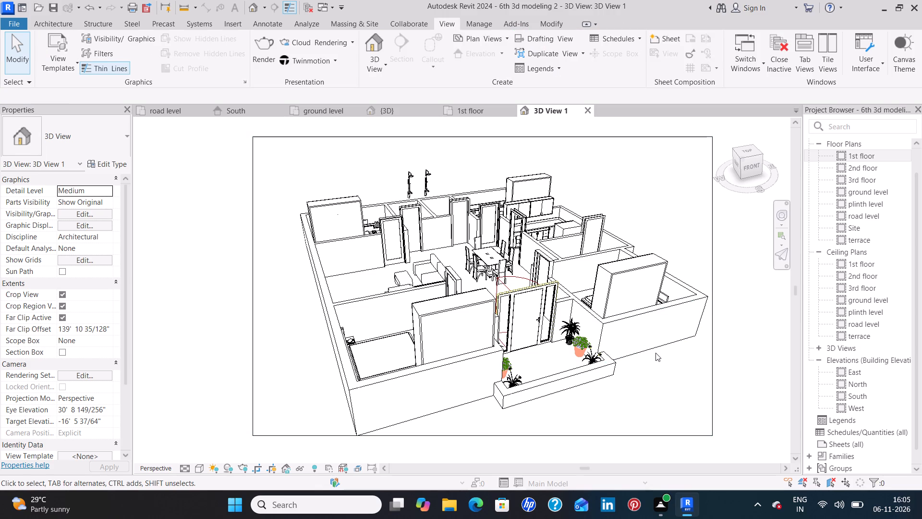
Set the camera view's visual style to Realistic.
{"action": "middle_click_drag", "start_coordinate": [655, 353], "coordinate": [655, 358]}
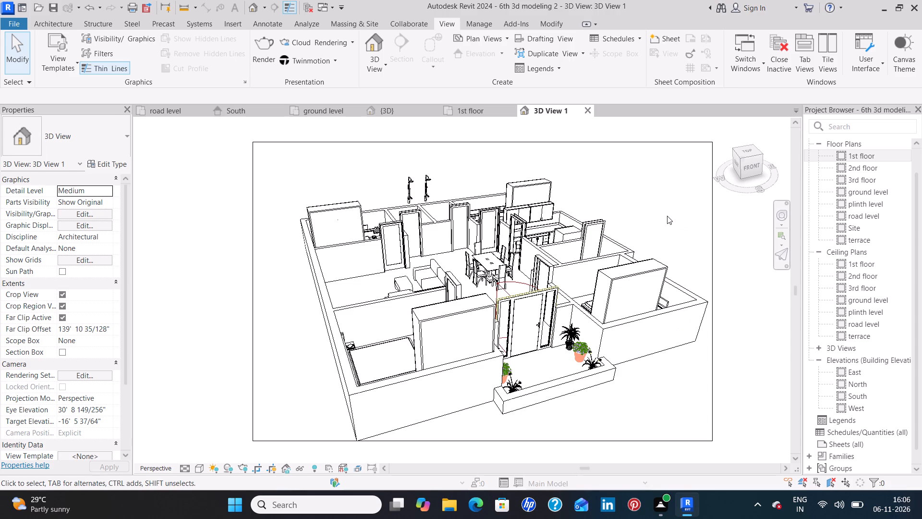
{"action": "middle_click_drag", "start_coordinate": [667, 216], "coordinate": [665, 229]}
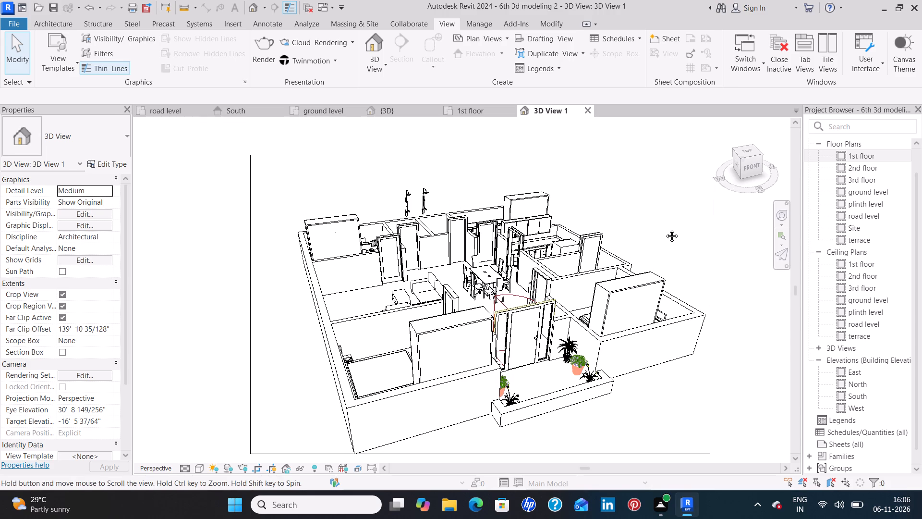
{"action": "middle_click_drag", "start_coordinate": [665, 229], "coordinate": [662, 190]}
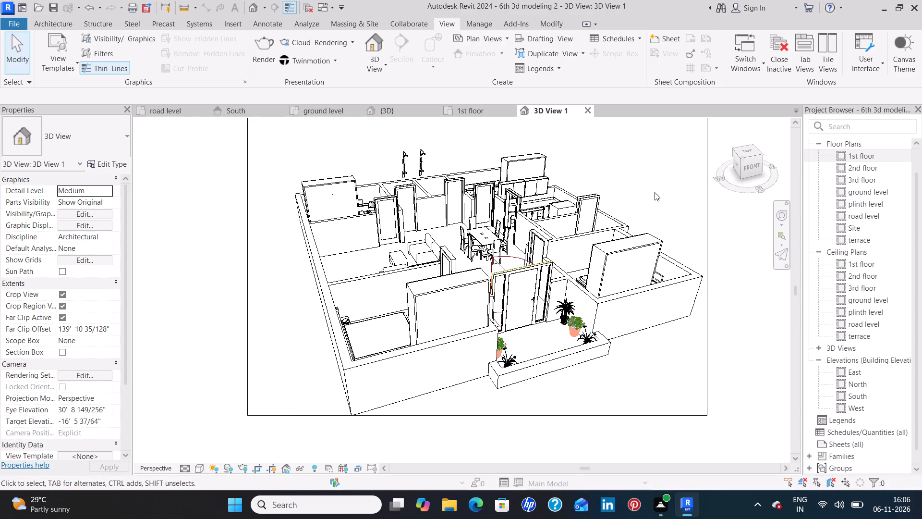
{"action": "scroll", "coordinate": [647, 201], "scroll_direction": "down", "scroll_amount": 1}
{"action": "scroll", "coordinate": [647, 201], "scroll_direction": "up", "scroll_amount": 1}
{"action": "middle_click_drag", "start_coordinate": [644, 203], "coordinate": [640, 227]}
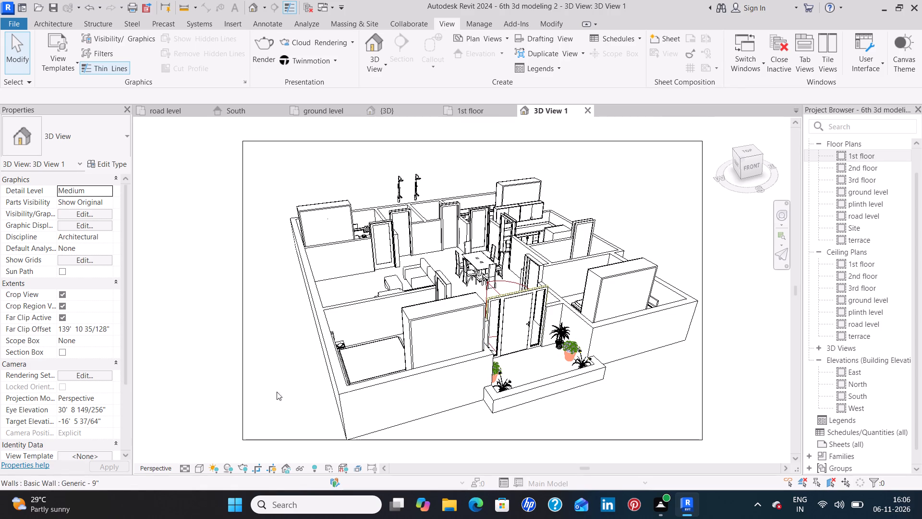
{"action": "left_click", "coordinate": [194, 471]}
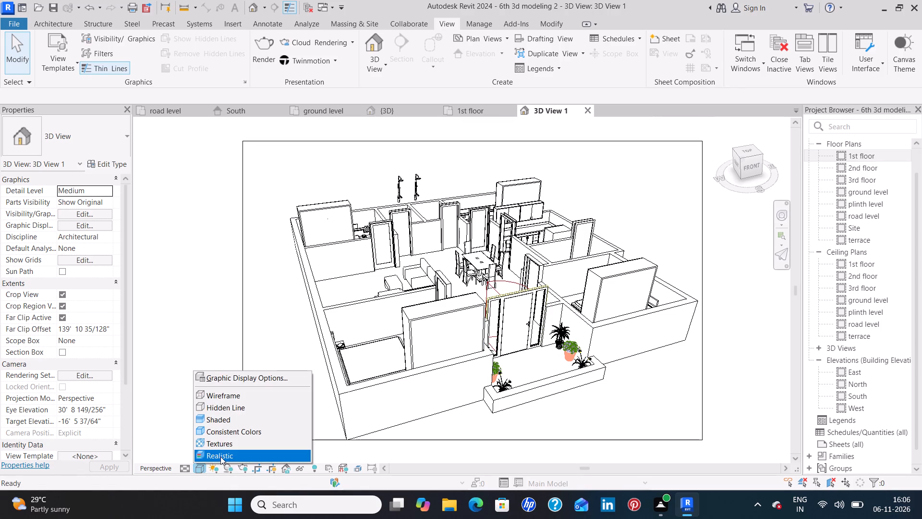
{"action": "left_click", "coordinate": [220, 457]}
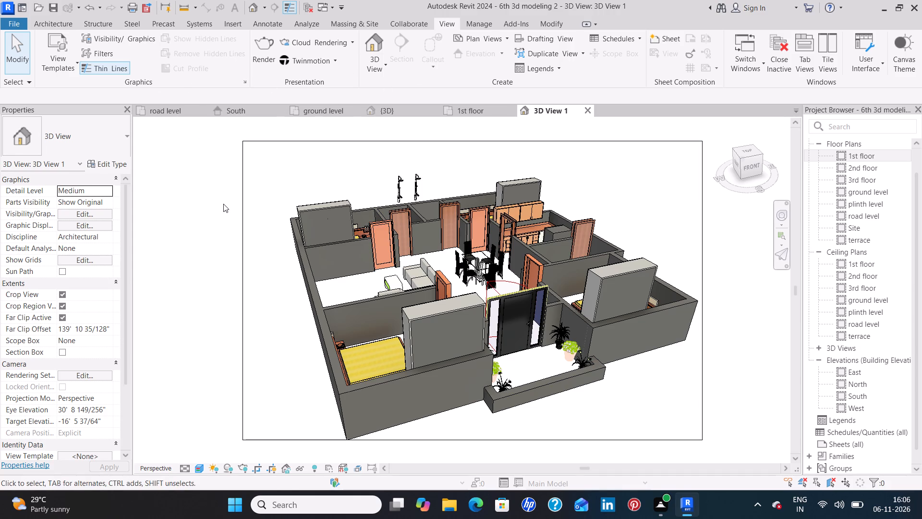
Render the camera view at Medium quality with printer resolution of 300 DPI.
{"action": "key", "text": "r"}
{"action": "key", "text": "r"}
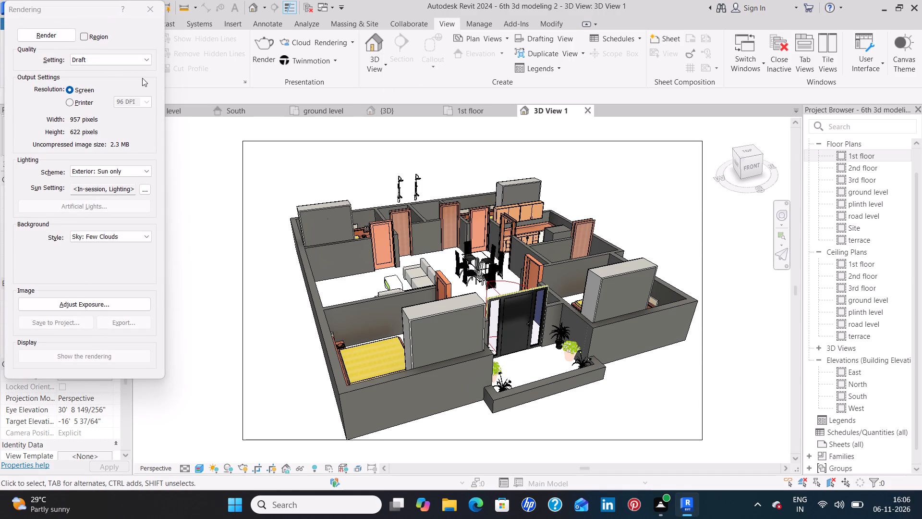
{"action": "left_click", "coordinate": [137, 60]}
{"action": "left_click", "coordinate": [132, 75]}
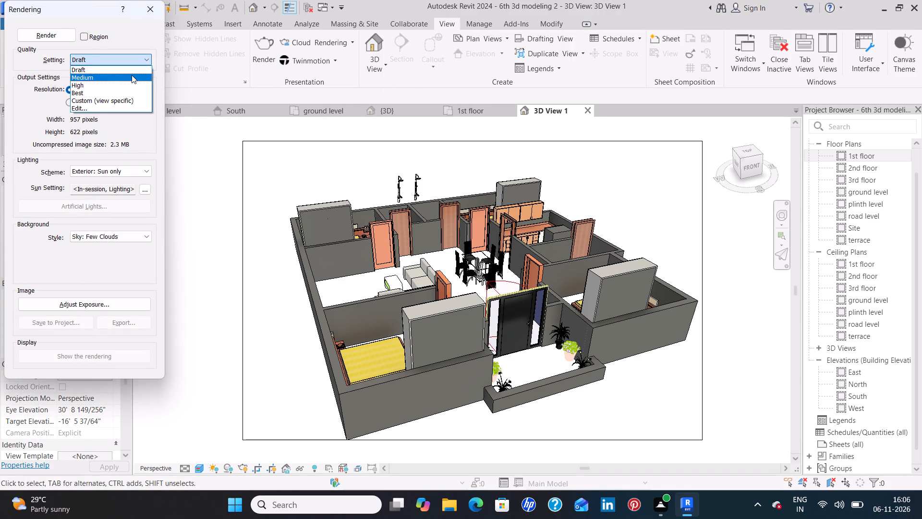
{"action": "left_click", "coordinate": [146, 98]}
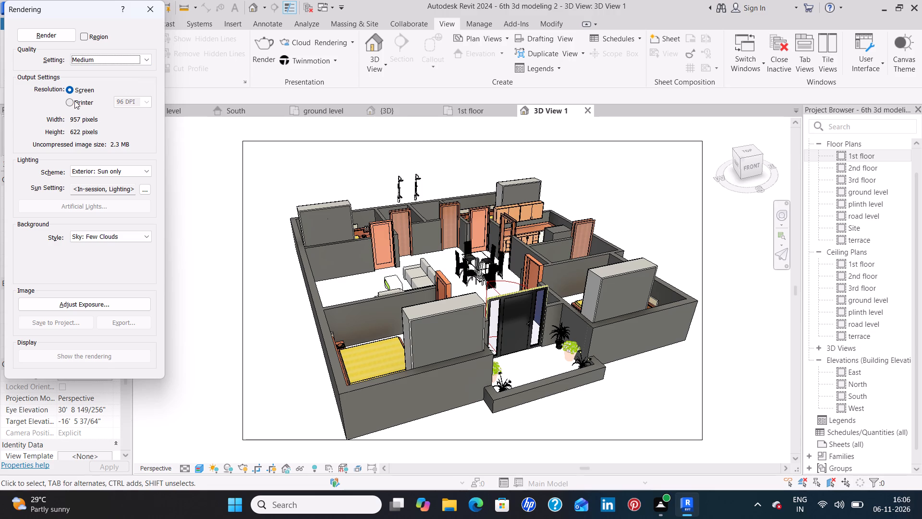
{"action": "left_click", "coordinate": [71, 102]}
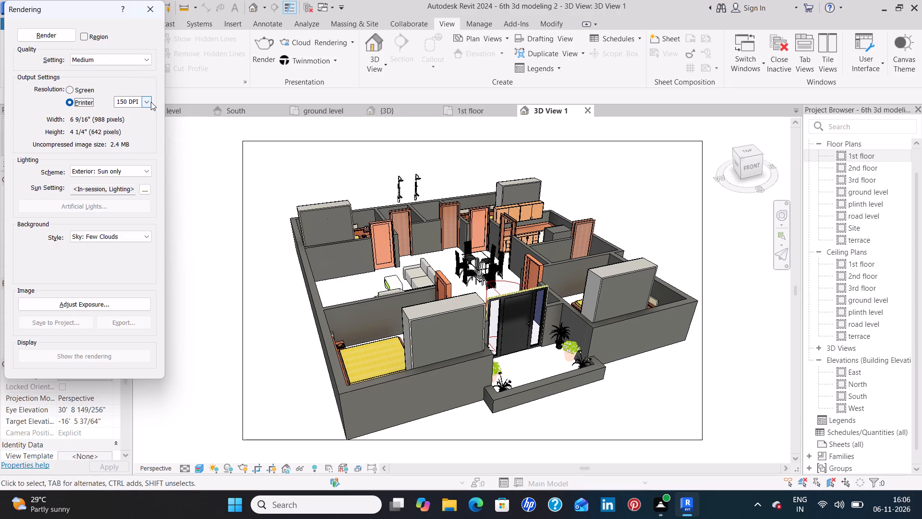
{"action": "left_click", "coordinate": [146, 100]}
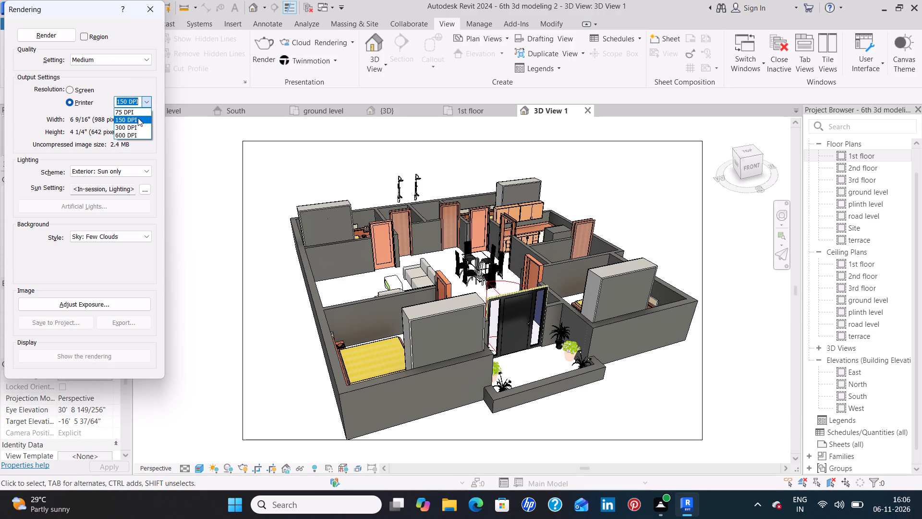
{"action": "left_click", "coordinate": [136, 125]}
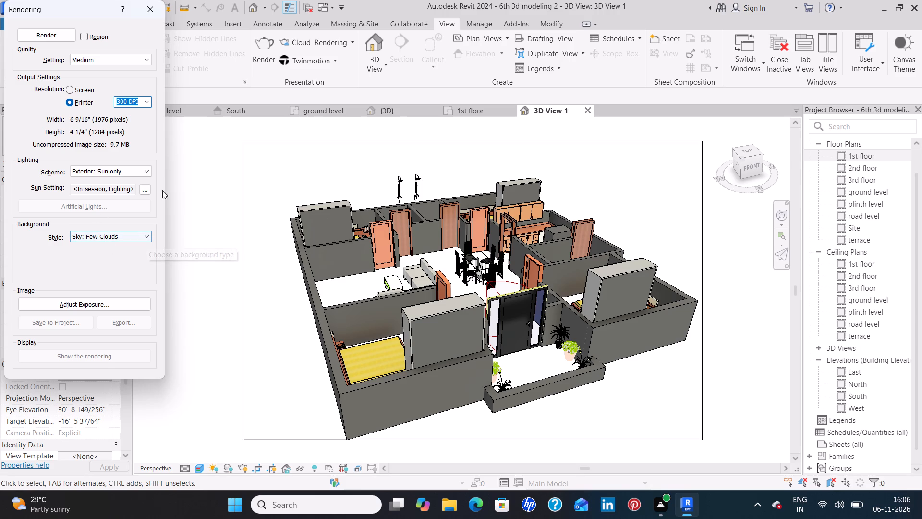
{"action": "left_click", "coordinate": [55, 32]}
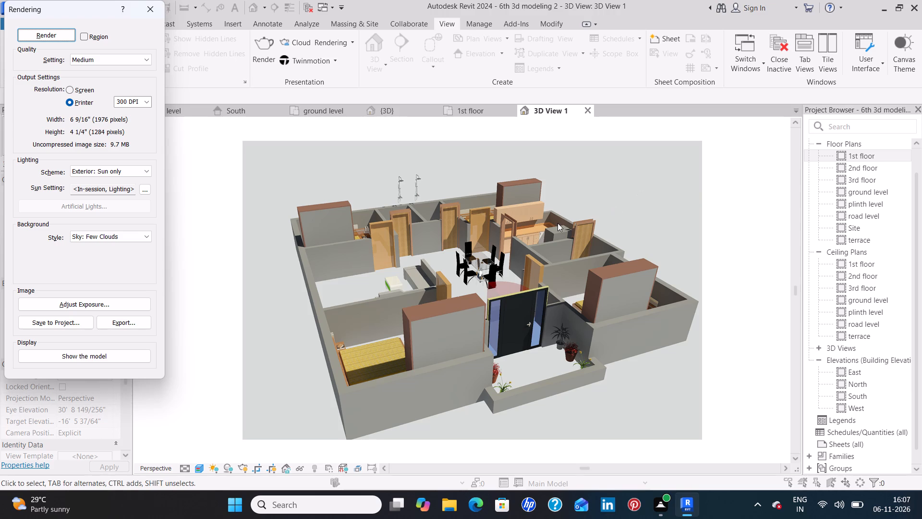
Examine the rendered image up close around the dining area and kitchen, and as a whole.
{"action": "scroll", "coordinate": [556, 223], "scroll_direction": "up", "scroll_amount": 8}
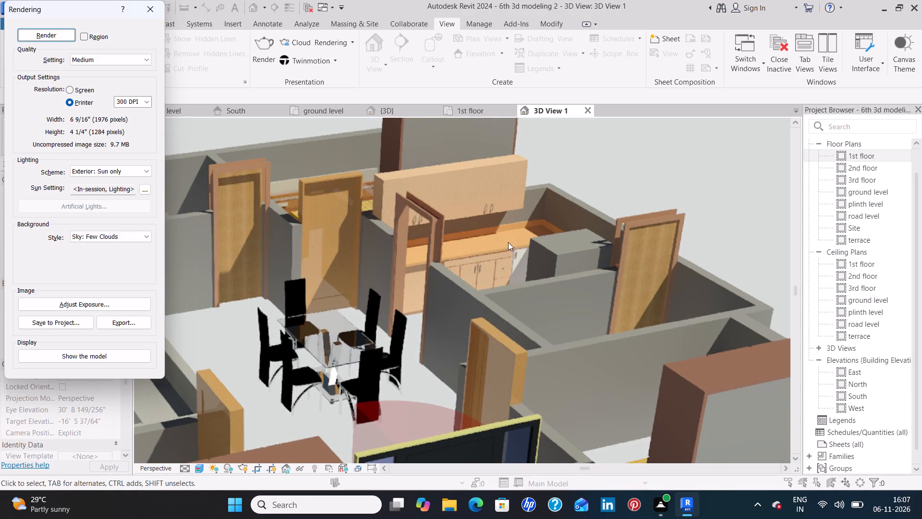
{"action": "scroll", "coordinate": [491, 253], "scroll_direction": "down", "scroll_amount": 1}
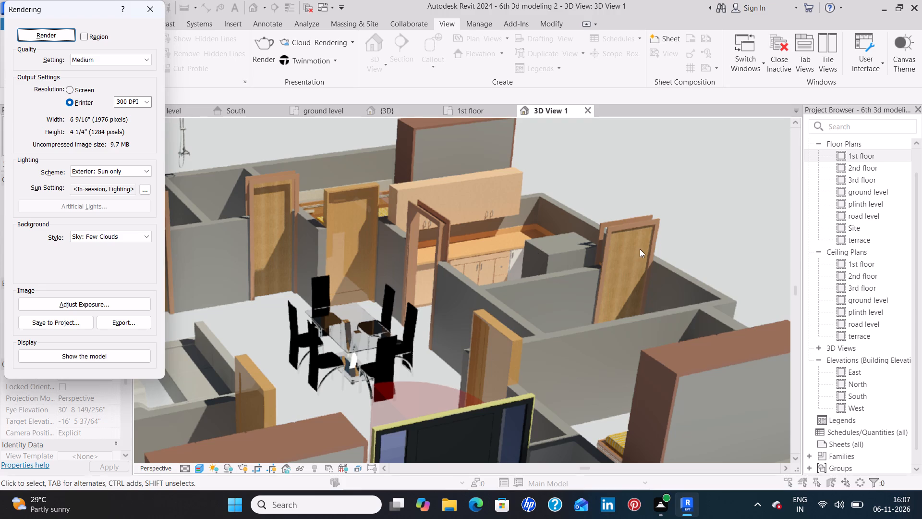
{"action": "scroll", "coordinate": [640, 250], "scroll_direction": "down", "scroll_amount": 5}
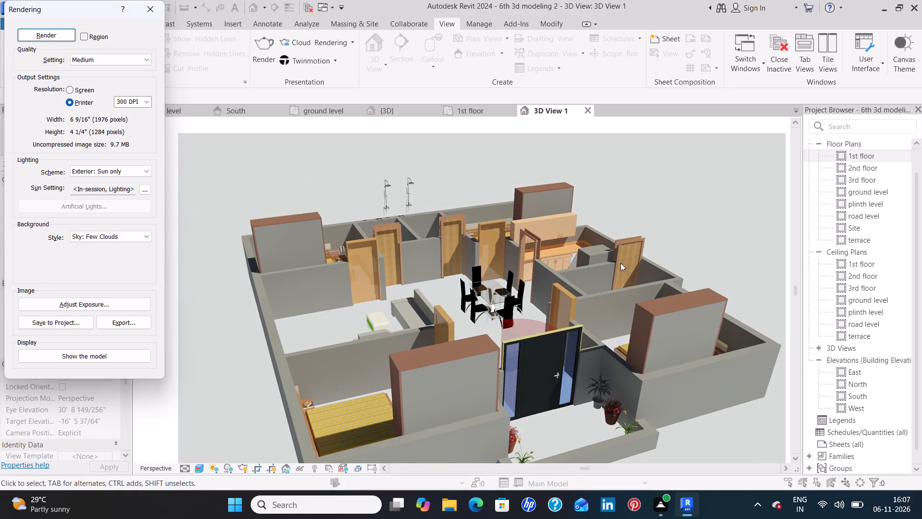
{"action": "scroll", "coordinate": [480, 296], "scroll_direction": "down", "scroll_amount": 1}
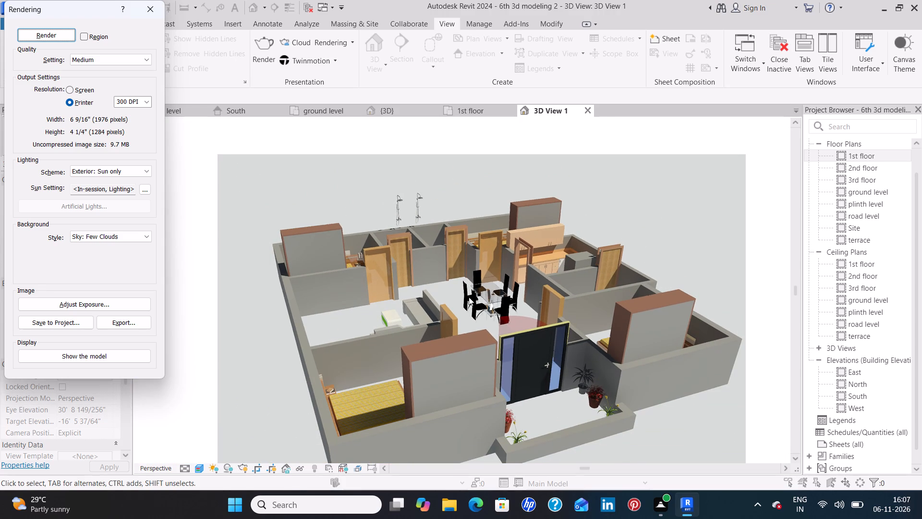
{"action": "middle_click_drag", "start_coordinate": [463, 297], "coordinate": [458, 257]}
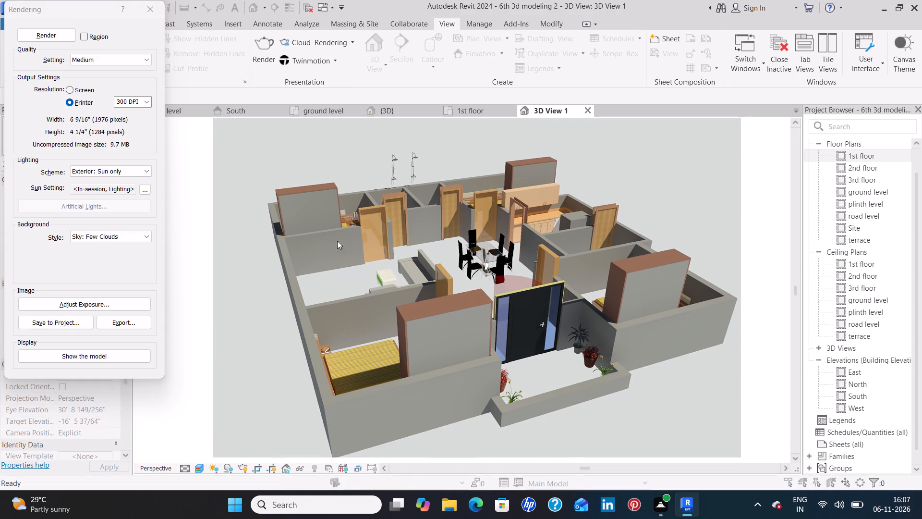
Export the rendered image to the Desktop as a JPEG file named "6th image".
{"action": "left_click", "coordinate": [109, 321]}
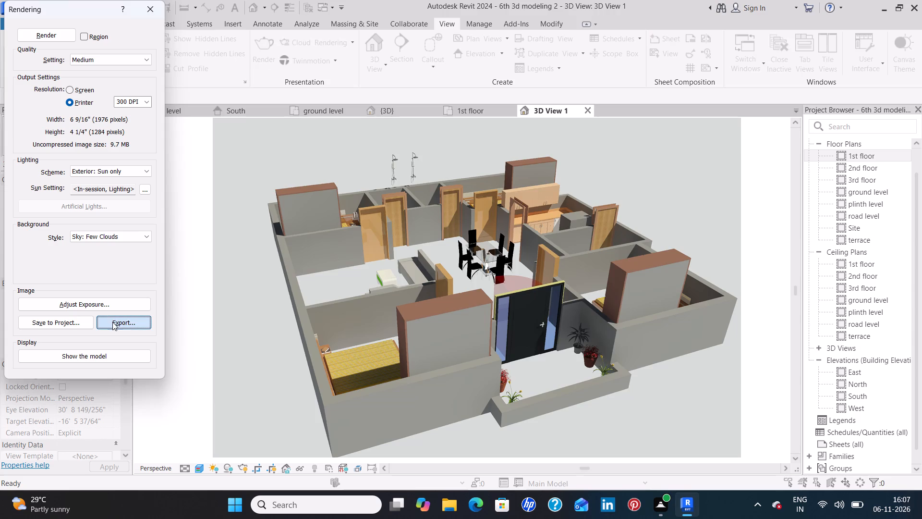
{"action": "left_click", "coordinate": [415, 343]}
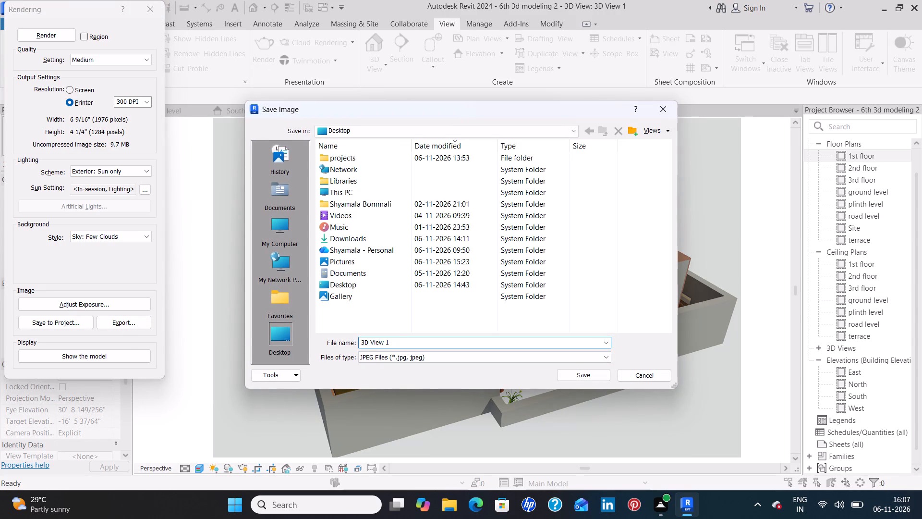
{"action": "key", "text": "BackSpace"}
{"action": "key", "text": "BackSpace"}
{"action": "key", "text": "BackSpace"}
{"action": "key", "text": "BackSpace"}
{"action": "key", "text": "BackSpace"}
{"action": "key", "text": "BackSpace"}
{"action": "key", "text": "BackSpace"}
{"action": "key", "text": "BackSpace"}
{"action": "key", "text": "BackSpace"}
{"action": "key", "text": "BackSpace"}
{"action": "type", "text": "6th imagr"}
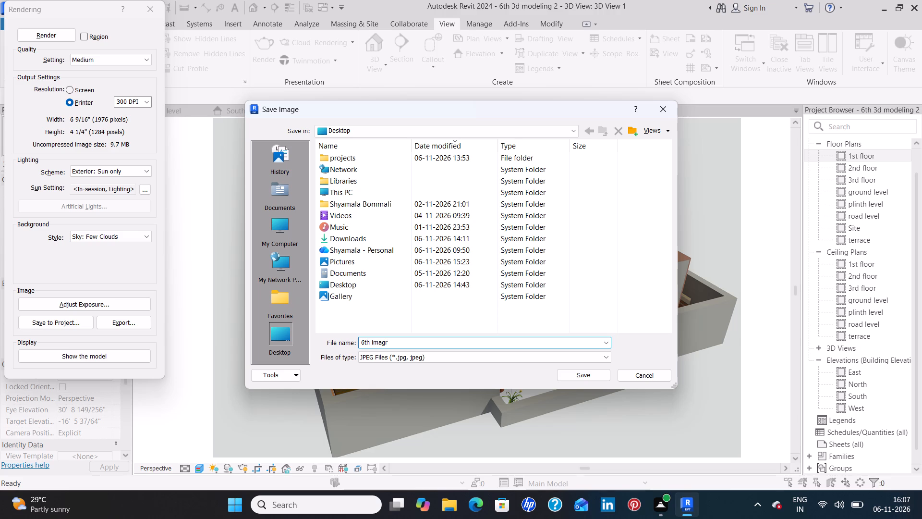
{"action": "key", "text": "BackSpace"}
{"action": "key", "text": "e"}
{"action": "left_click", "coordinate": [568, 377]}
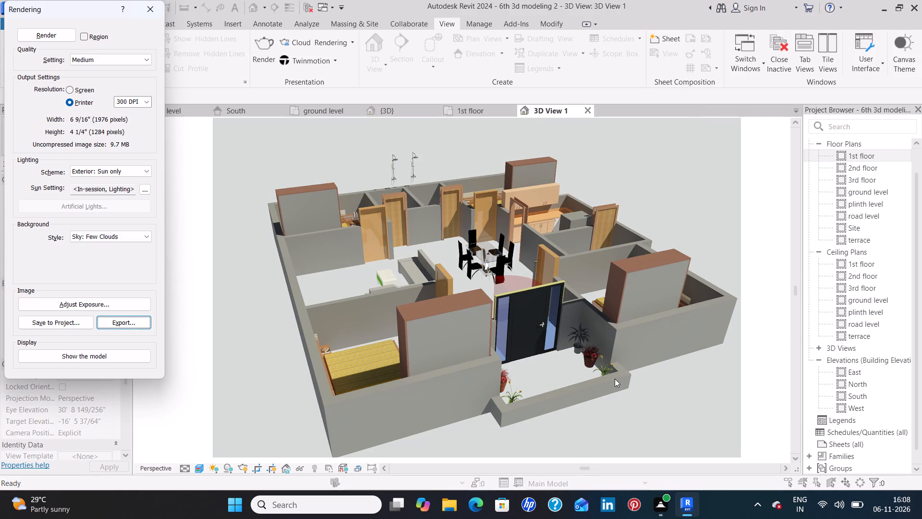
Examine the rendered image around the porch plants, the sofa and the dining table, and close the camera view.
{"action": "scroll", "coordinate": [607, 369], "scroll_direction": "up", "scroll_amount": 12}
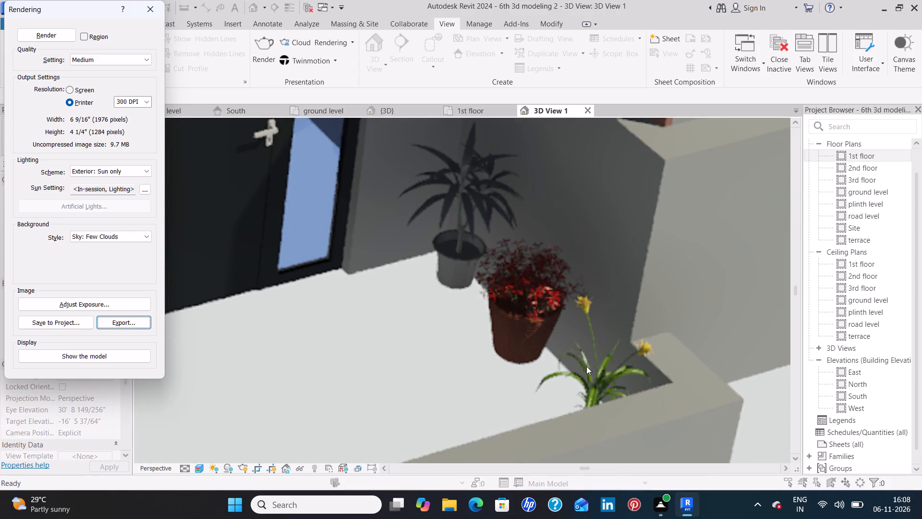
{"action": "scroll", "coordinate": [582, 364], "scroll_direction": "down", "scroll_amount": 12}
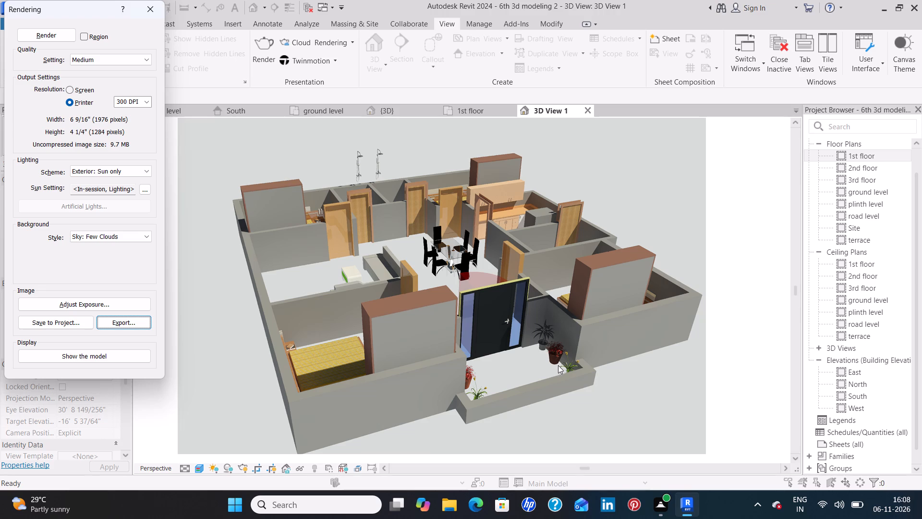
{"action": "scroll", "coordinate": [363, 275], "scroll_direction": "up", "scroll_amount": 9}
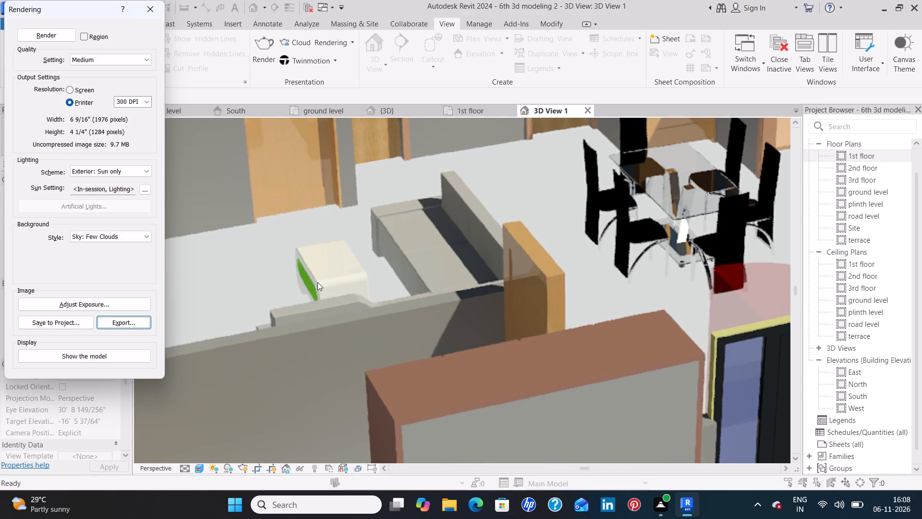
{"action": "scroll", "coordinate": [319, 282], "scroll_direction": "down", "scroll_amount": 8}
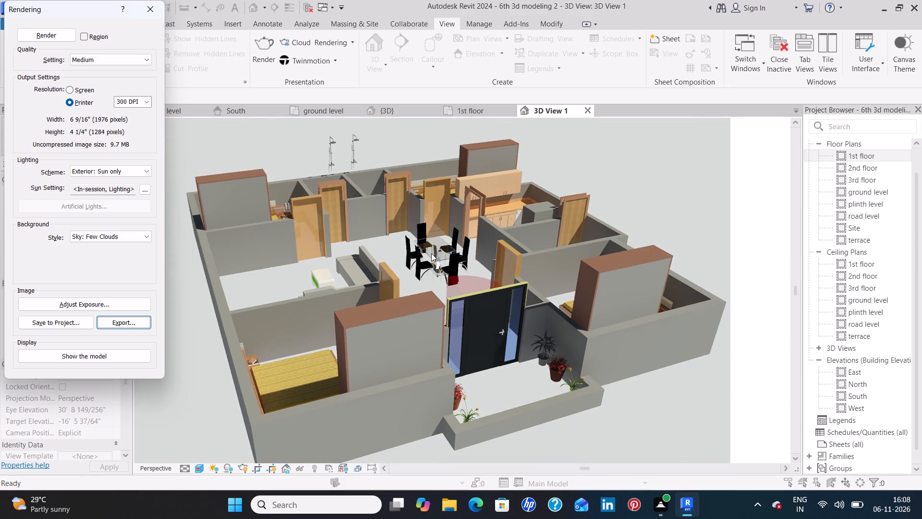
{"action": "scroll", "coordinate": [433, 253], "scroll_direction": "up", "scroll_amount": 10}
{"action": "scroll", "coordinate": [434, 252], "scroll_direction": "down", "scroll_amount": 12}
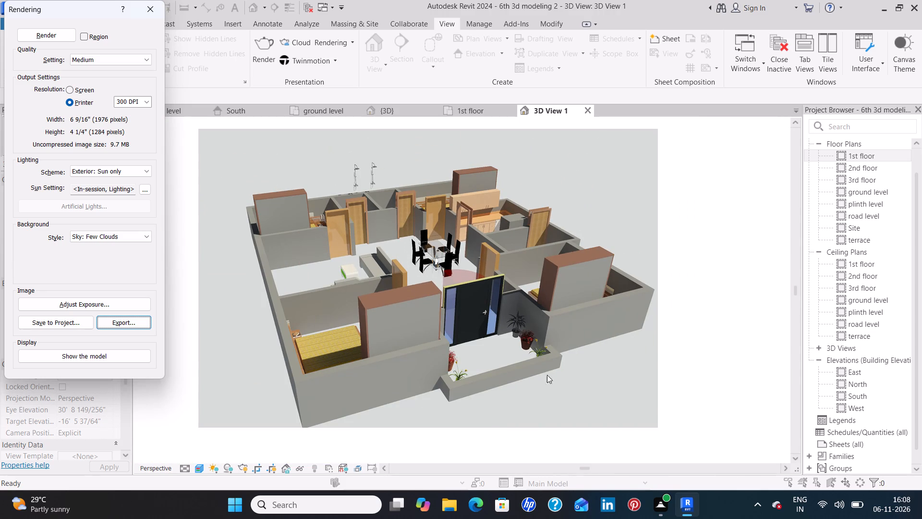
{"action": "left_click", "coordinate": [586, 110]}
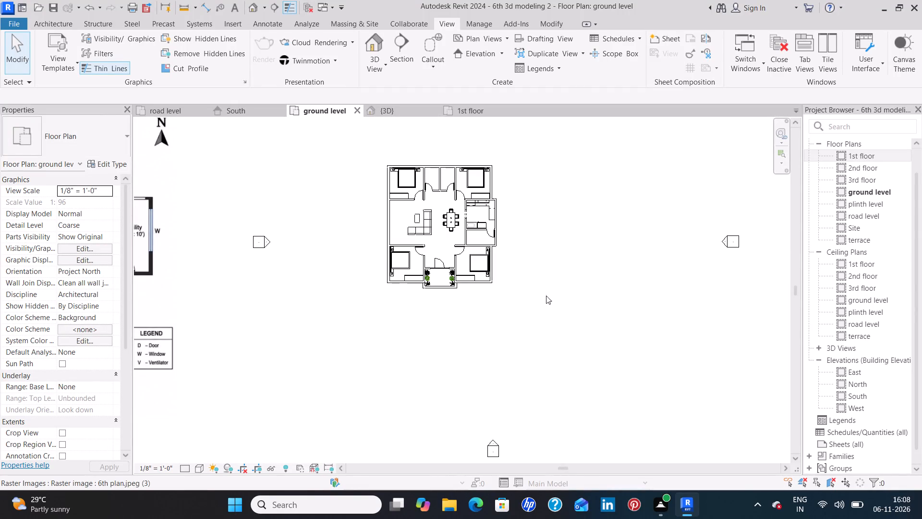
Set the top constraint of all exterior and interior house walls, except the three low porch walls, to Up to level: 1st floor.
{"action": "left_click", "coordinate": [490, 177]}
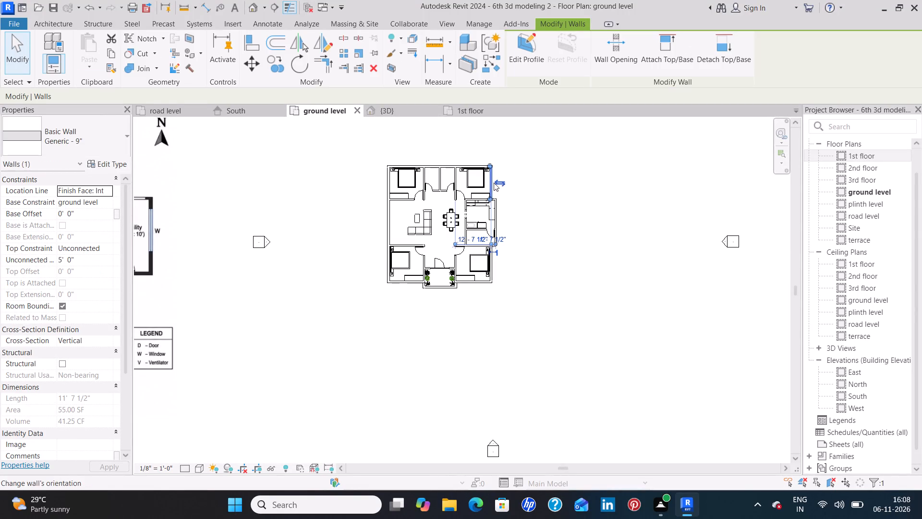
{"action": "key", "text": "s"}
{"action": "key", "text": "a"}
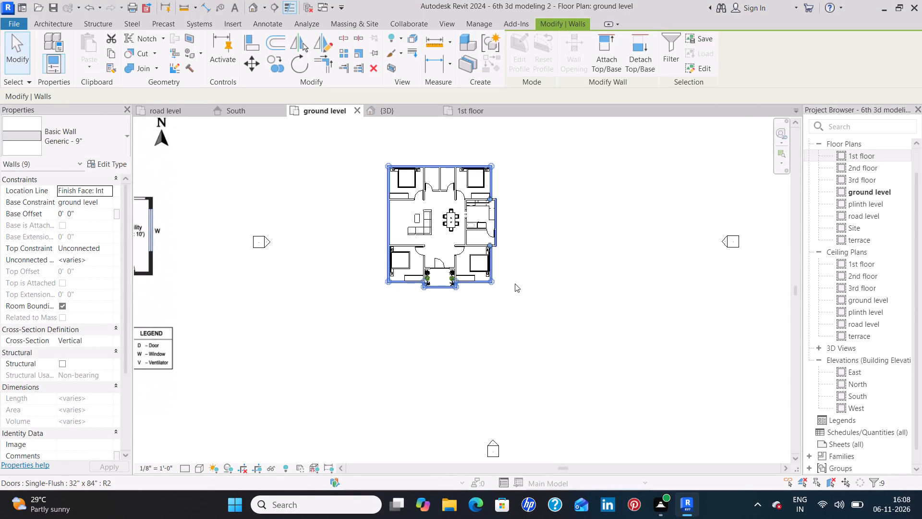
{"action": "left_click", "coordinate": [456, 176], "text": "ctrl"}
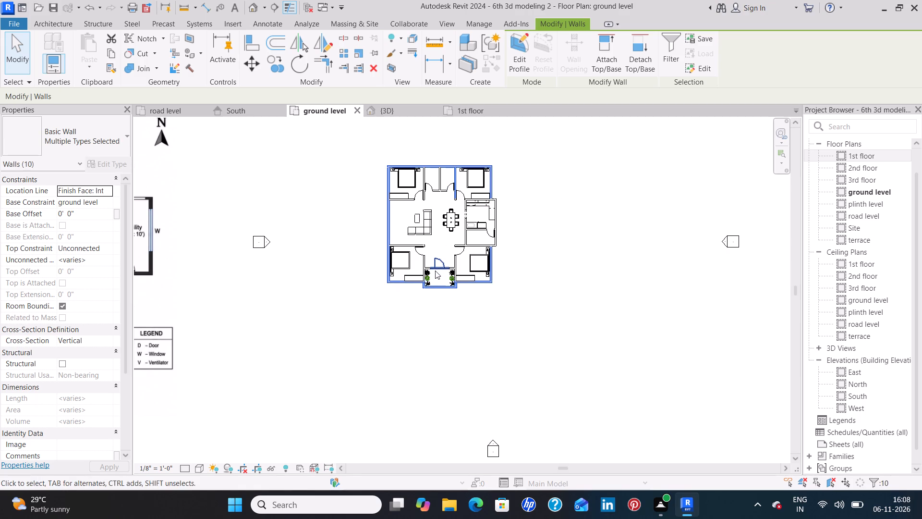
{"action": "key", "text": "s"}
{"action": "key", "text": "a"}
{"action": "scroll", "coordinate": [460, 303], "scroll_direction": "up", "scroll_amount": 3}
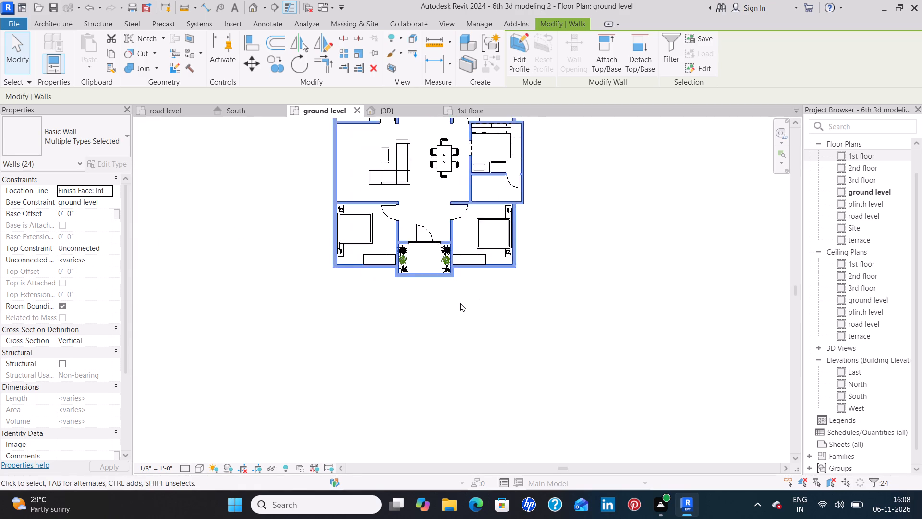
{"action": "scroll", "coordinate": [460, 303], "scroll_direction": "up", "scroll_amount": 6}
{"action": "middle_click_drag", "start_coordinate": [449, 269], "coordinate": [448, 376]}
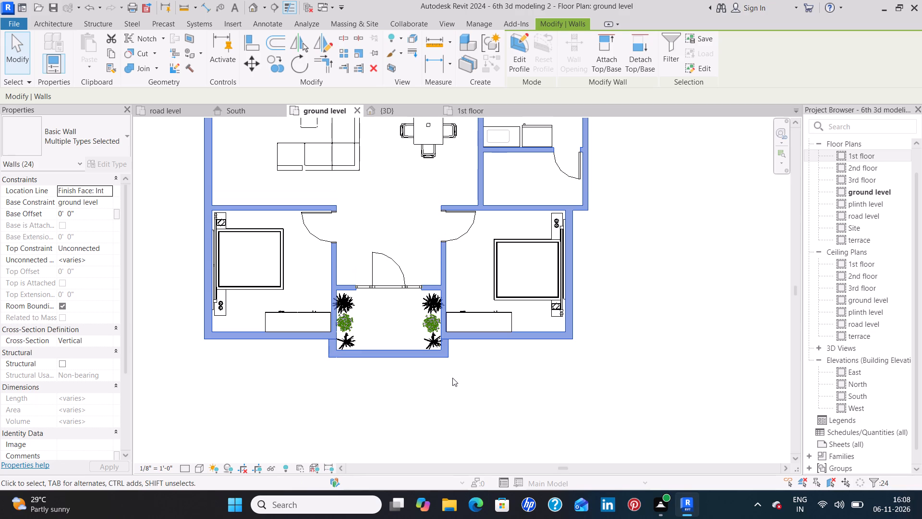
{"action": "left_click", "coordinate": [446, 352], "text": "shift"}
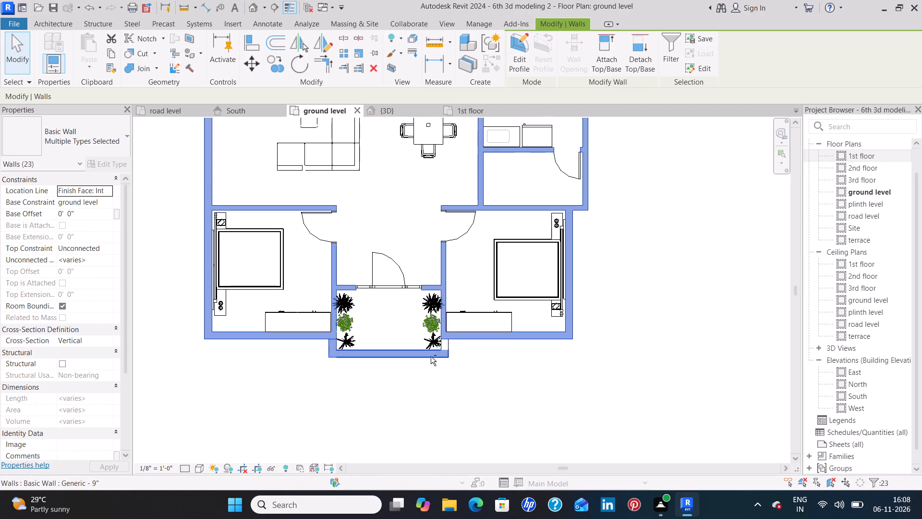
{"action": "left_click", "coordinate": [431, 357], "text": "shift"}
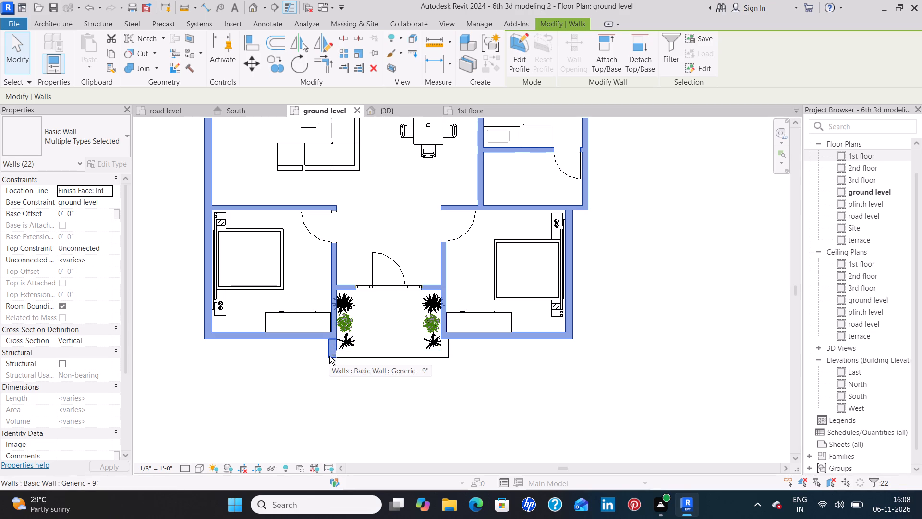
{"action": "left_click", "coordinate": [329, 356], "text": "shift"}
{"action": "scroll", "coordinate": [554, 389], "scroll_direction": "down", "scroll_amount": 4}
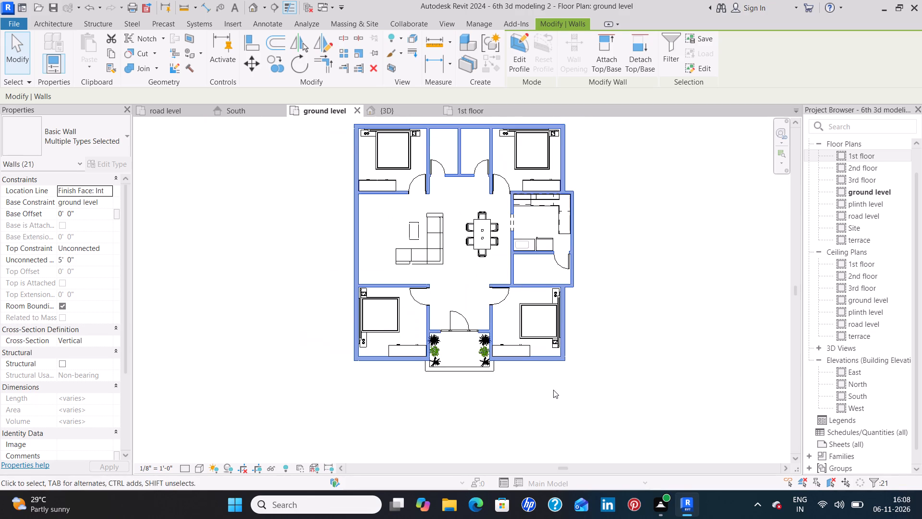
{"action": "left_click", "coordinate": [110, 252]}
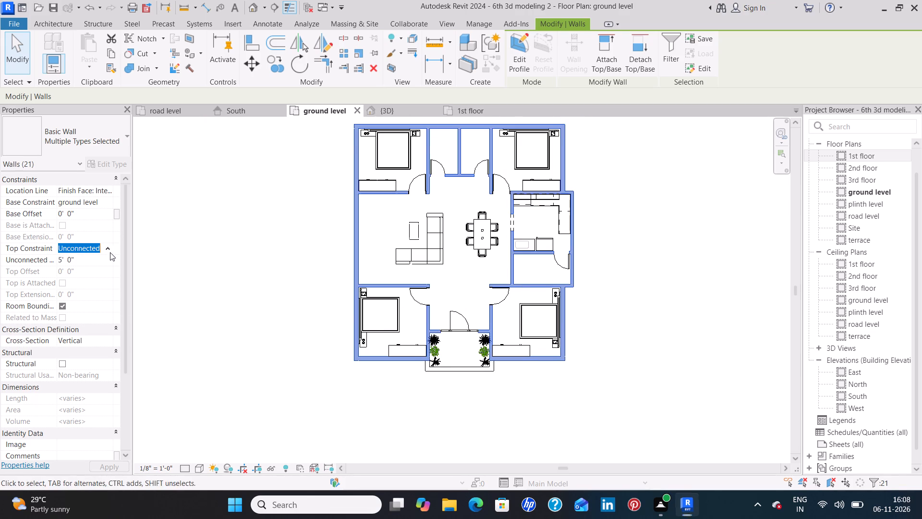
{"action": "left_click", "coordinate": [119, 299]}
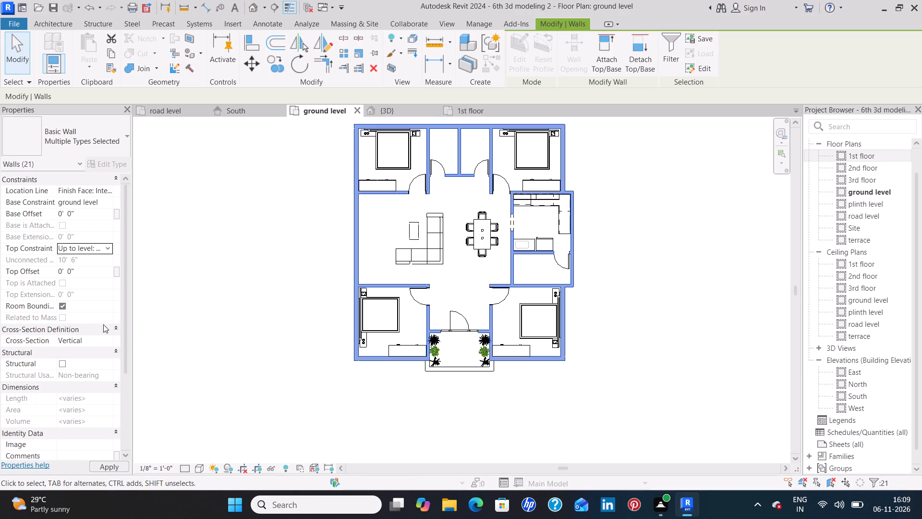
{"action": "left_click", "coordinate": [109, 468]}
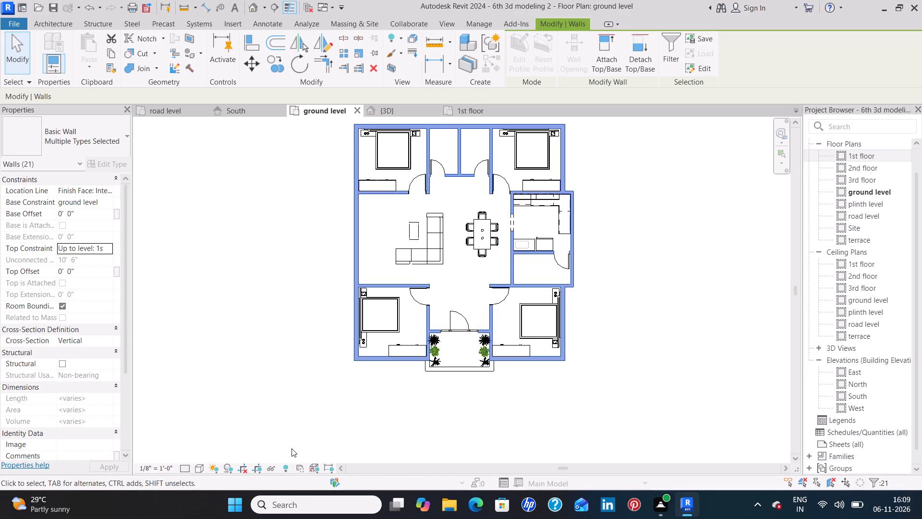
{"action": "left_click", "coordinate": [339, 433]}
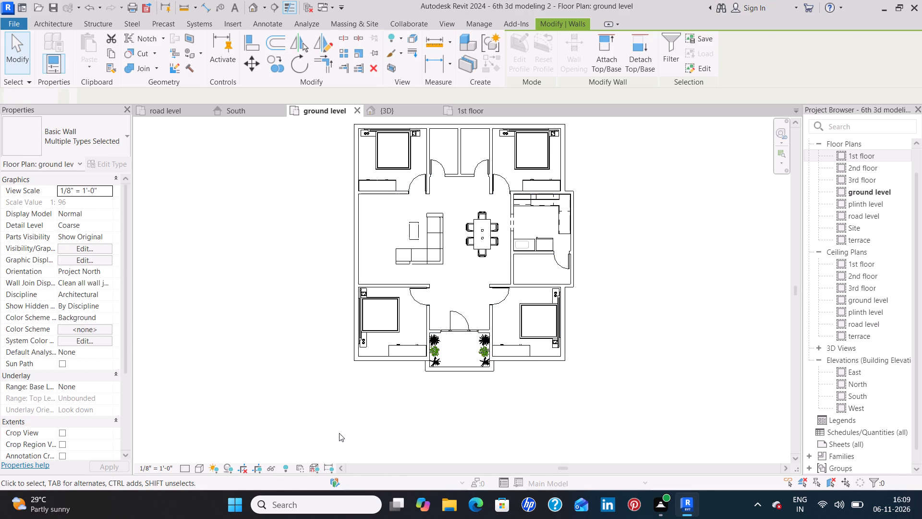
Examine the raised walls of the house in the default 3D view from above and from the front entrance.
{"action": "left_click", "coordinate": [415, 110]}
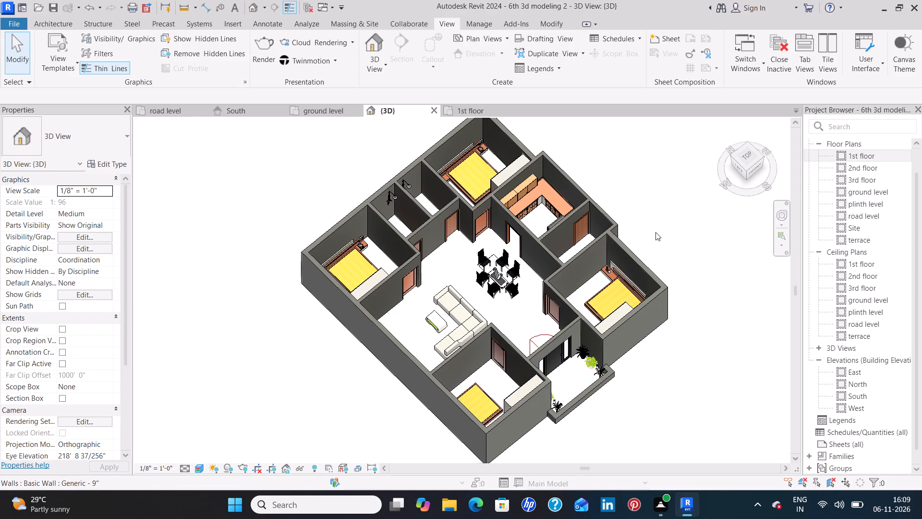
{"action": "middle_click_drag", "start_coordinate": [655, 232], "coordinate": [651, 300], "text": "shift"}
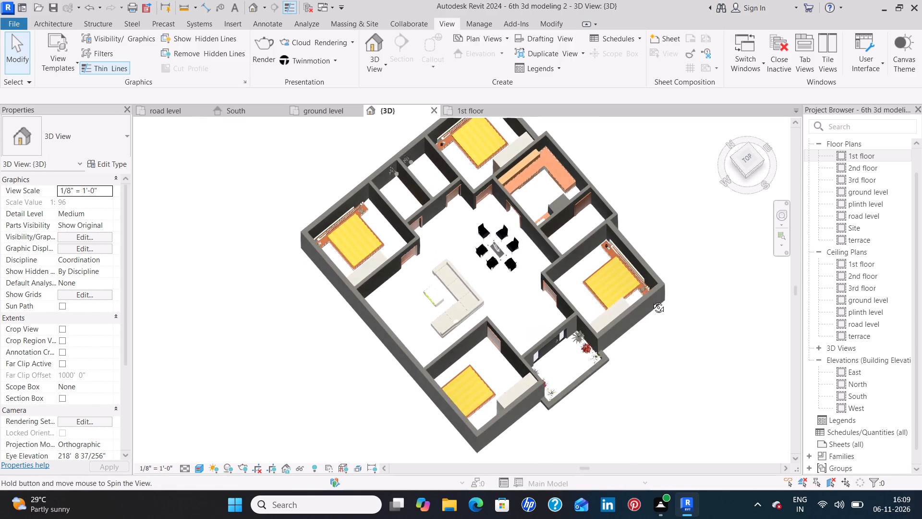
{"action": "middle_click_drag", "start_coordinate": [651, 300], "coordinate": [685, 281], "text": "shift"}
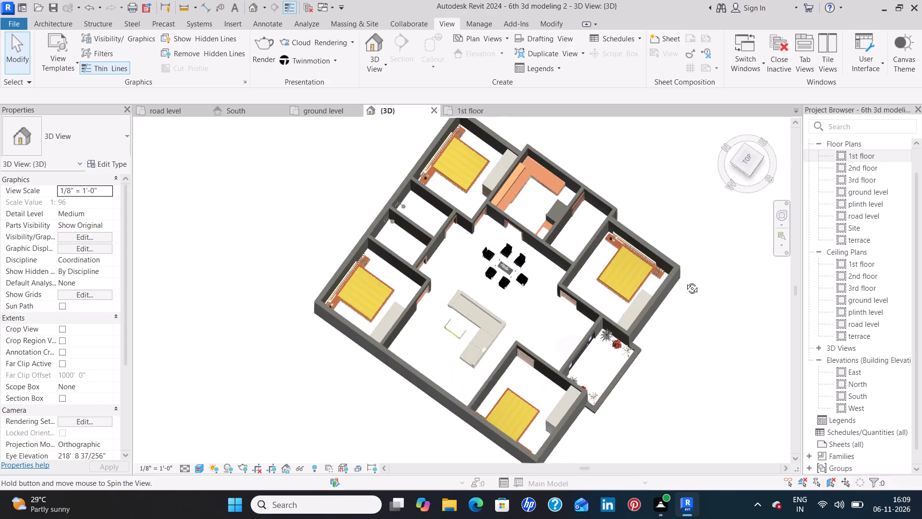
{"action": "middle_click_drag", "start_coordinate": [685, 281], "coordinate": [655, 259], "text": "shift"}
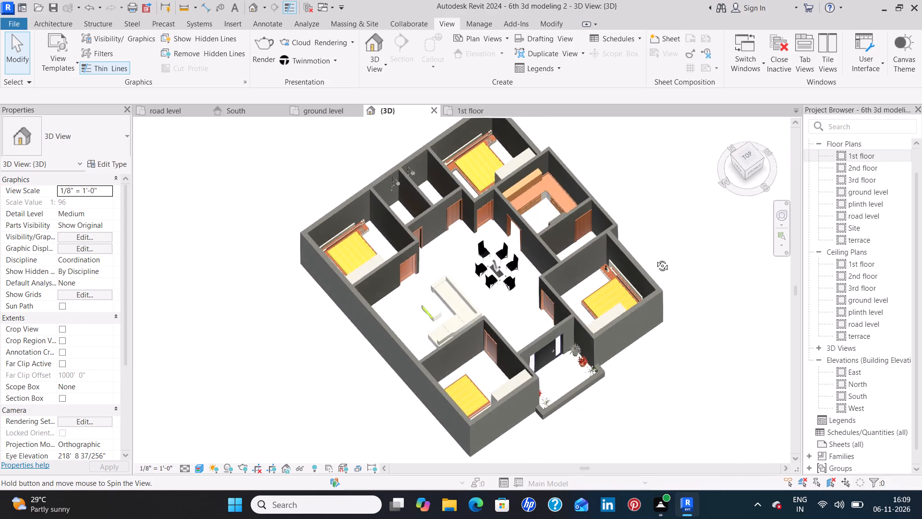
{"action": "middle_click_drag", "start_coordinate": [655, 259], "coordinate": [625, 163], "text": "shift"}
{"action": "middle_click_drag", "start_coordinate": [660, 294], "coordinate": [659, 220], "text": "shift"}
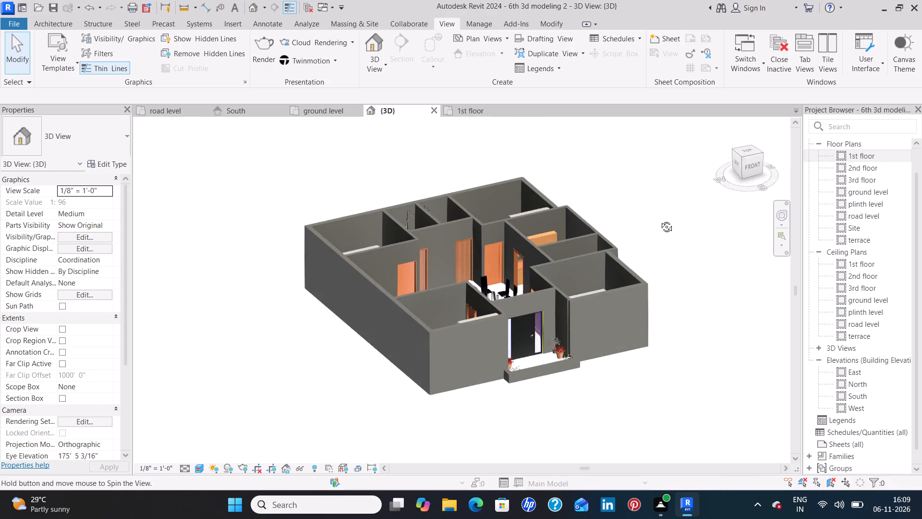
{"action": "middle_click_drag", "start_coordinate": [659, 220], "coordinate": [648, 293], "text": "shift"}
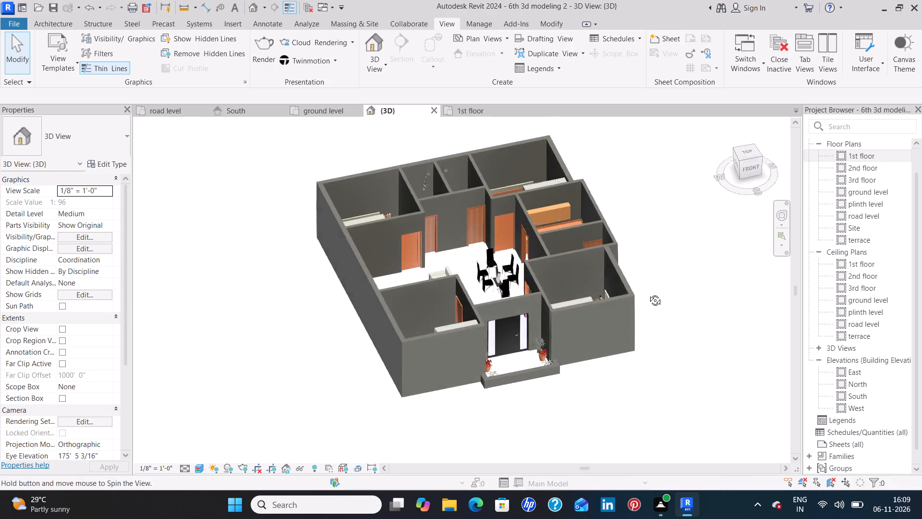
{"action": "middle_click_drag", "start_coordinate": [648, 293], "coordinate": [661, 264], "text": "shift"}
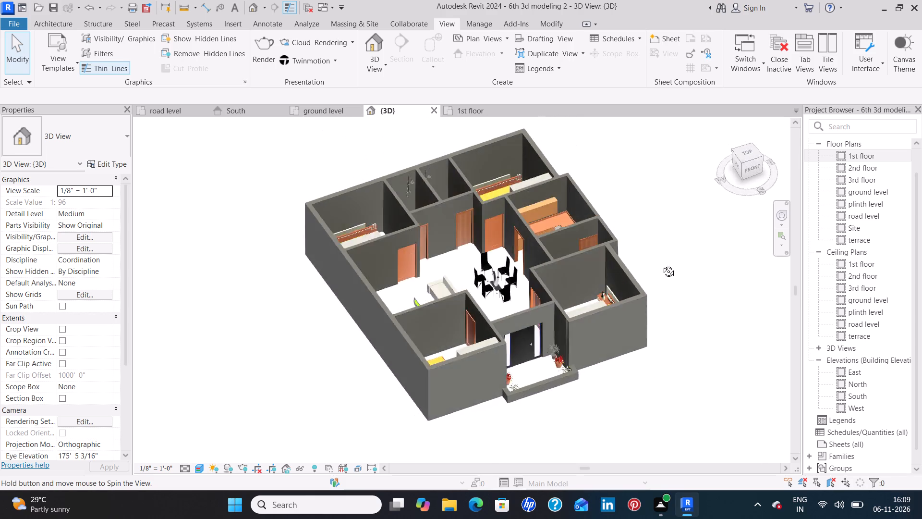
{"action": "middle_click_drag", "start_coordinate": [661, 264], "coordinate": [639, 209], "text": "shift"}
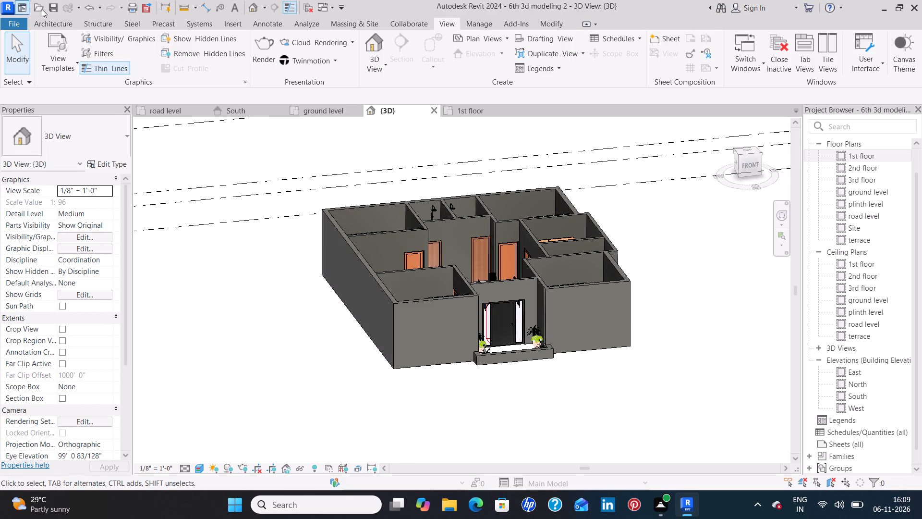
Open the ground level floor plan with the Place Component command active.
{"action": "left_click", "coordinate": [66, 25]}
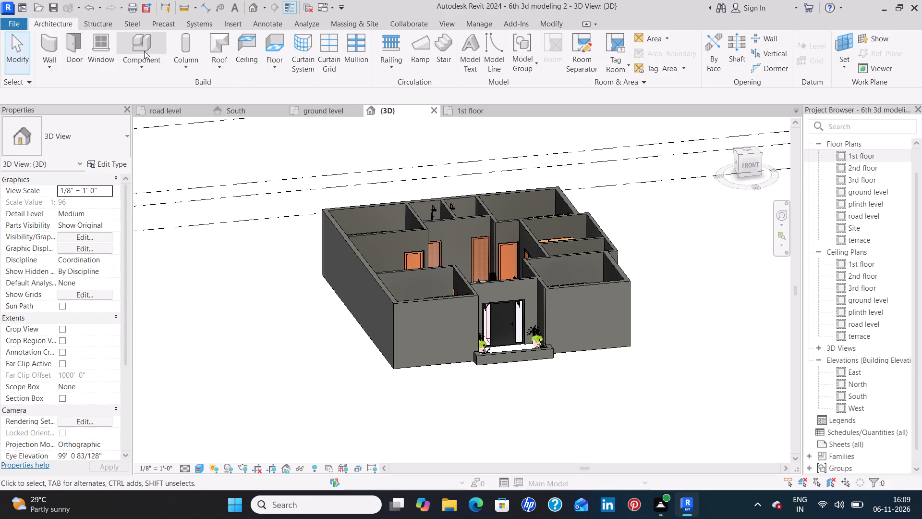
{"action": "left_click", "coordinate": [143, 42]}
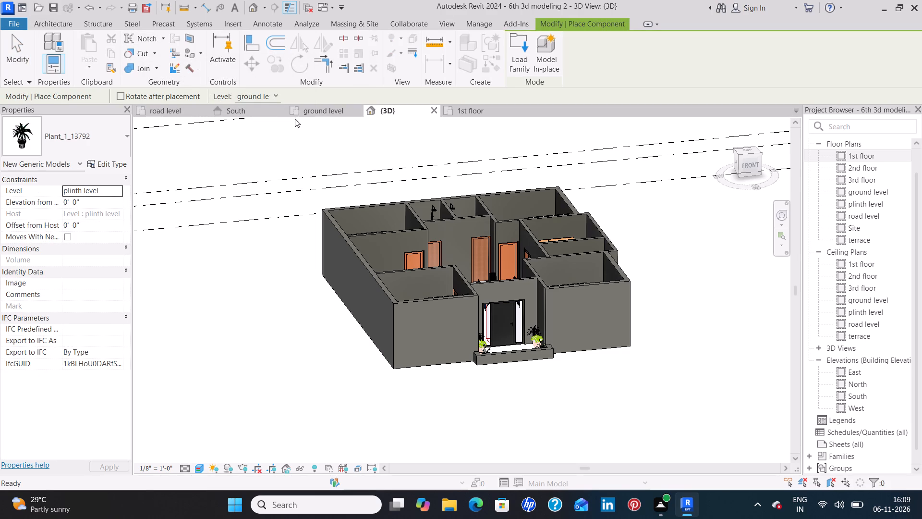
{"action": "left_click", "coordinate": [310, 109]}
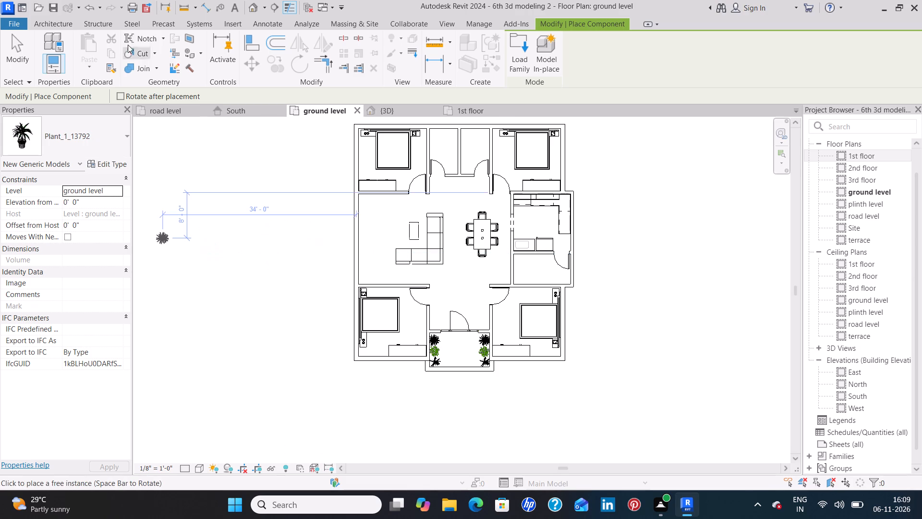
{"action": "left_click", "coordinate": [58, 24]}
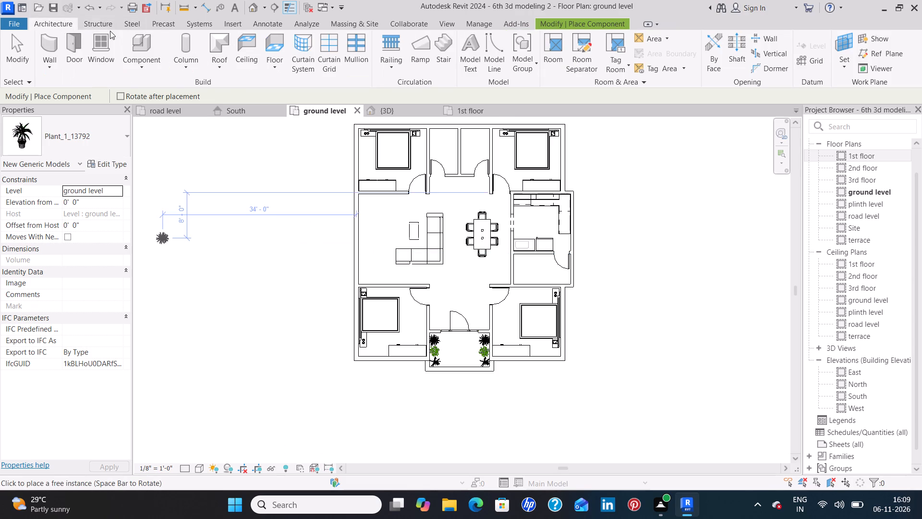
{"action": "left_click", "coordinate": [142, 40]}
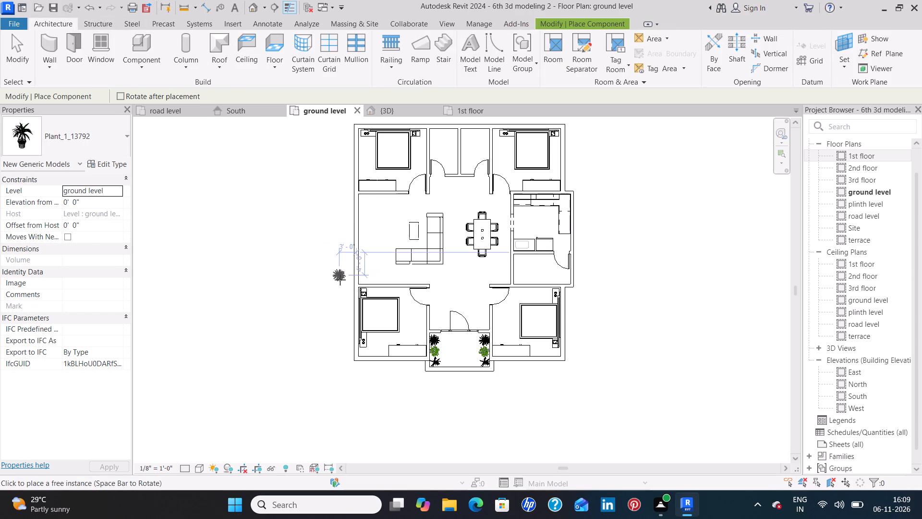
{"action": "left_click", "coordinate": [135, 42]}
{"action": "left_click", "coordinate": [144, 61]}
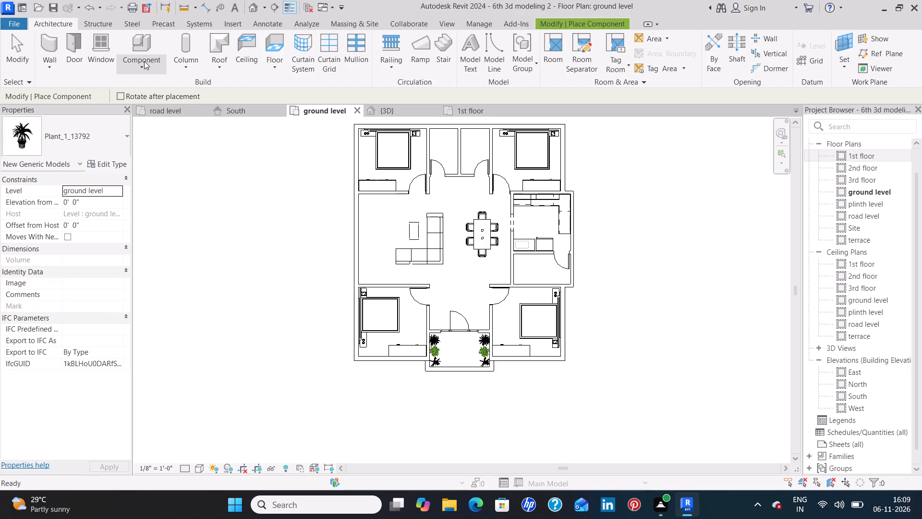
{"action": "left_click", "coordinate": [171, 83]}
Load the Modern_TV_Cabinet_5759 family from the TV folder of the SHUBHAM CITY library, previewing the other TV and stand families first.
{"action": "left_click", "coordinate": [223, 25]}
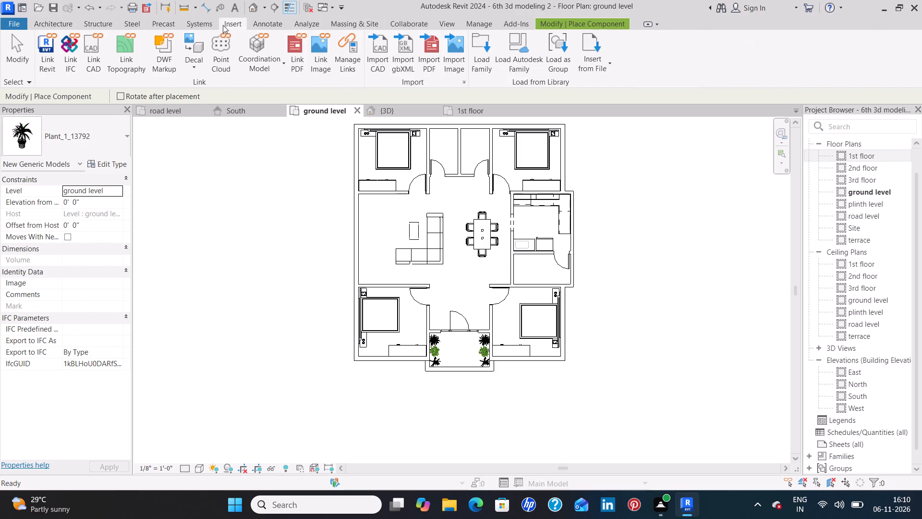
{"action": "left_click", "coordinate": [472, 56]}
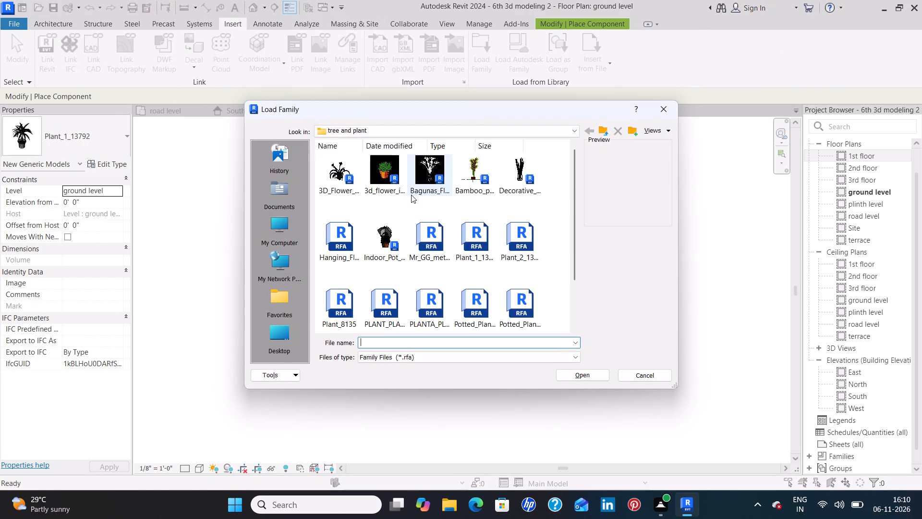
{"action": "left_click", "coordinate": [604, 129]}
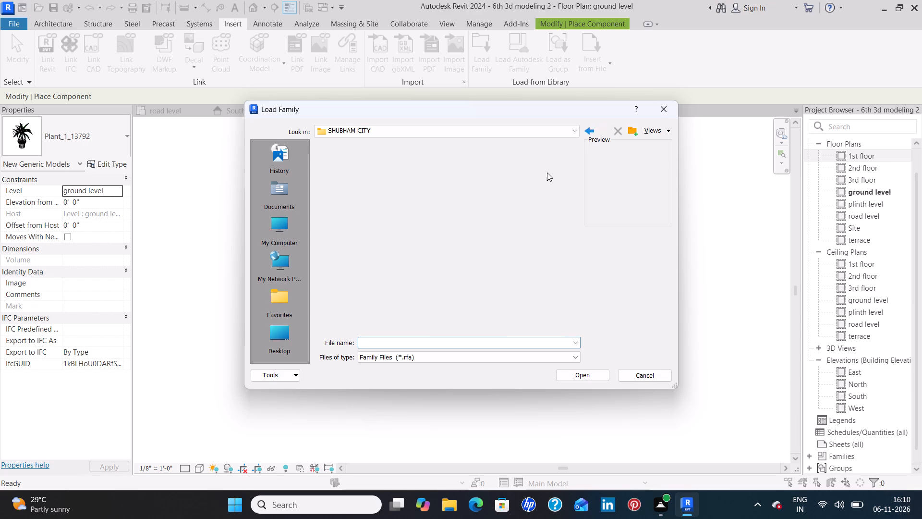
{"action": "scroll", "coordinate": [470, 233], "scroll_direction": "down", "scroll_amount": 3}
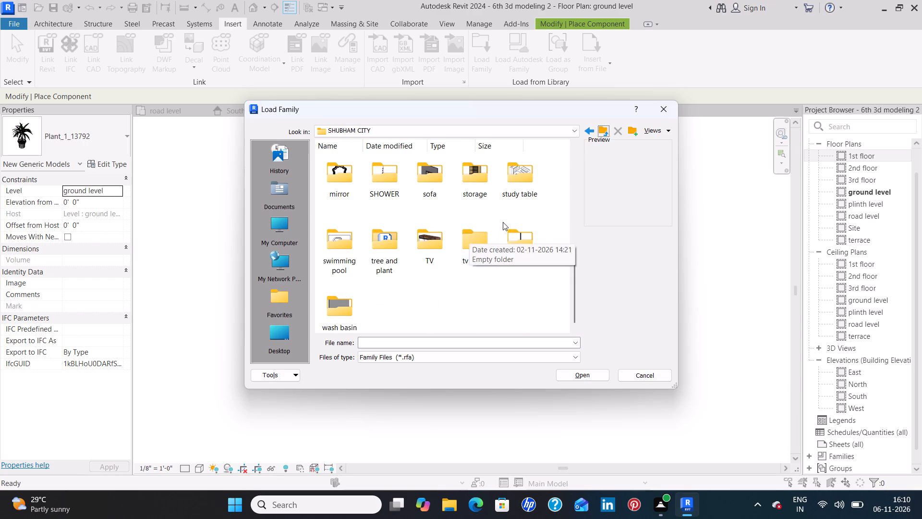
{"action": "left_click", "coordinate": [430, 242]}
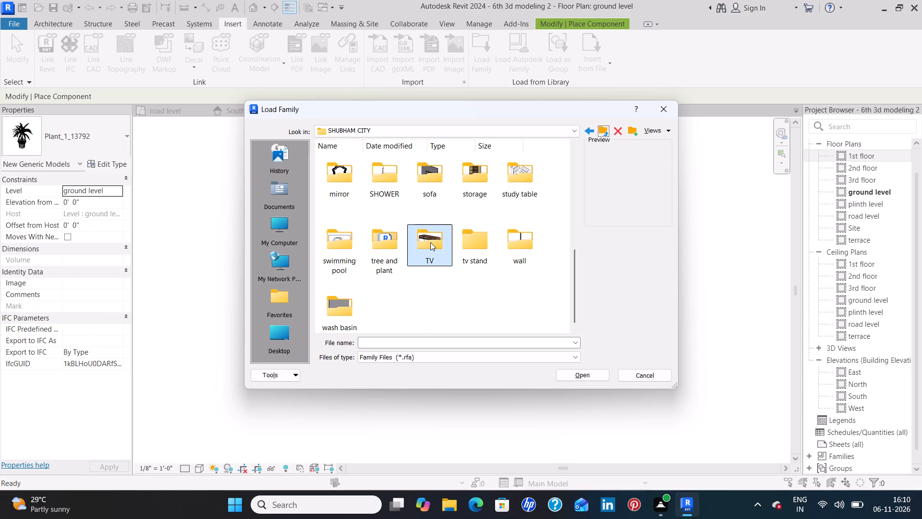
{"action": "left_click", "coordinate": [577, 376]}
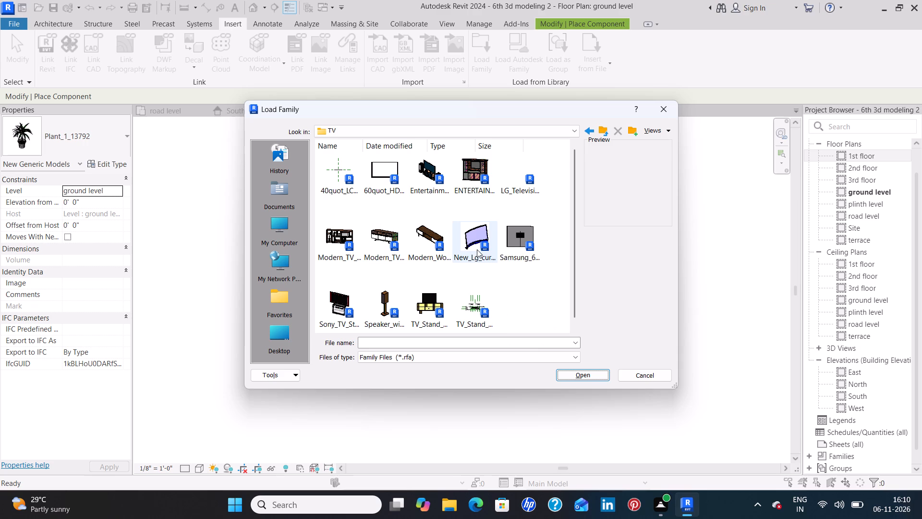
{"action": "scroll", "coordinate": [335, 297], "scroll_direction": "up", "scroll_amount": 4}
{"action": "left_click", "coordinate": [335, 297]}
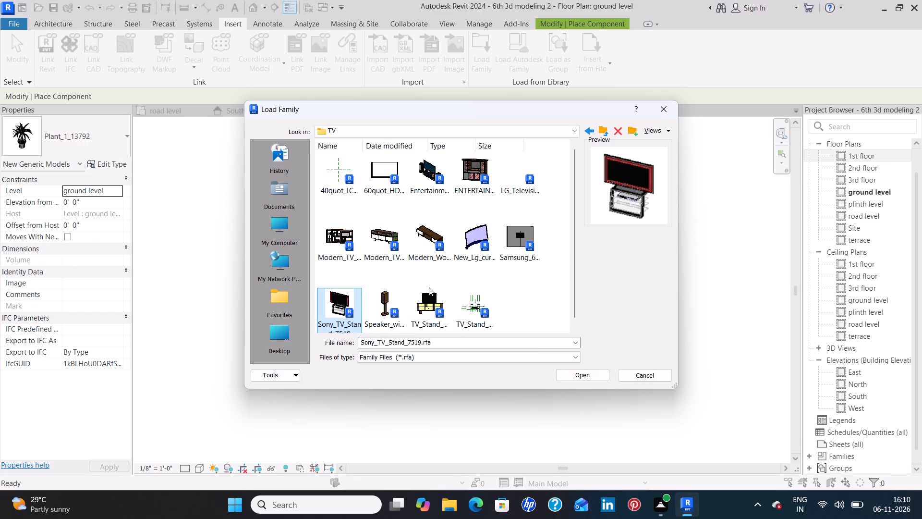
{"action": "left_click", "coordinate": [429, 236]}
{"action": "left_click", "coordinate": [465, 169]}
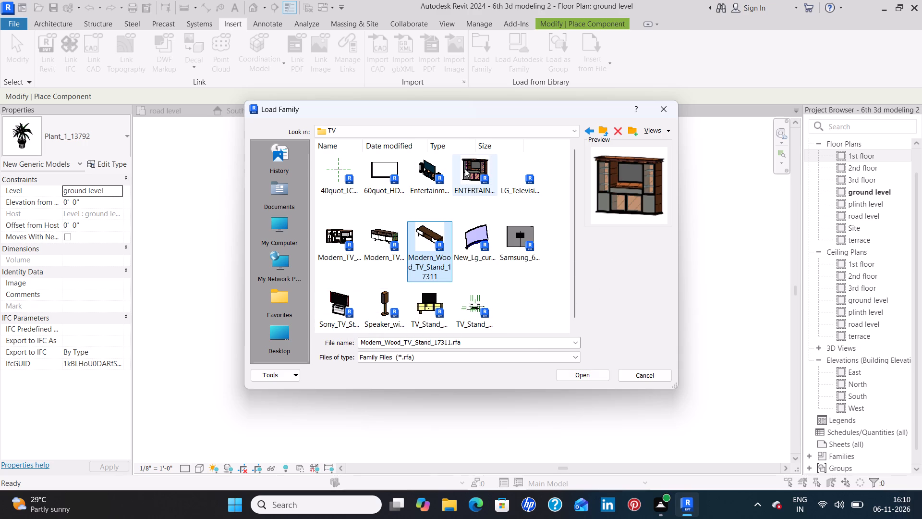
{"action": "left_click", "coordinate": [425, 234]}
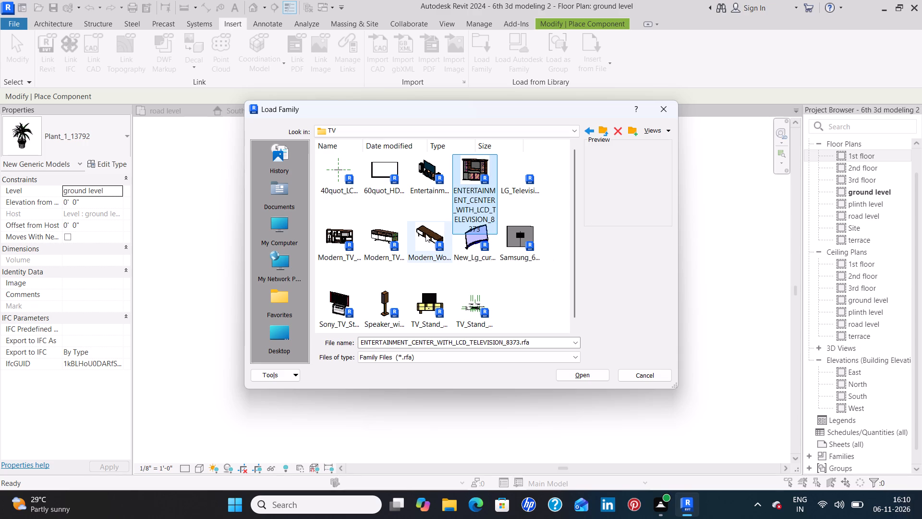
{"action": "left_click", "coordinate": [373, 232]}
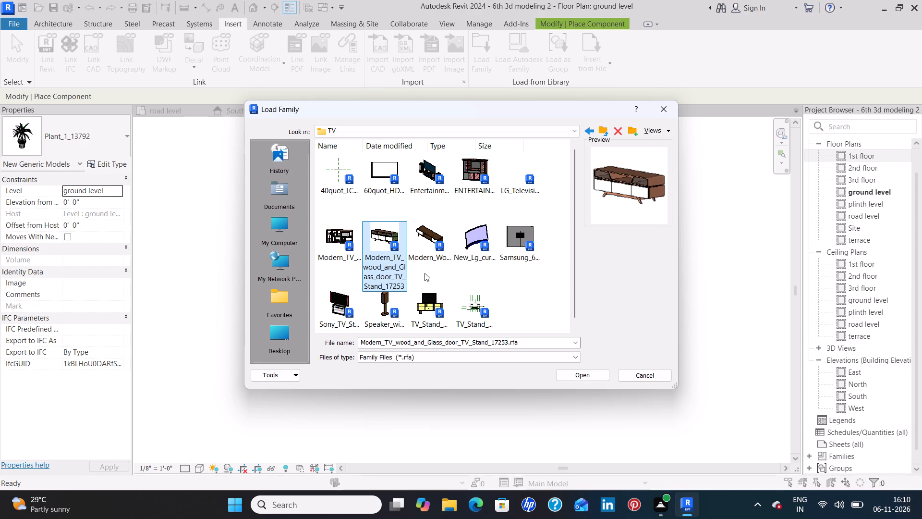
{"action": "left_click", "coordinate": [432, 234]}
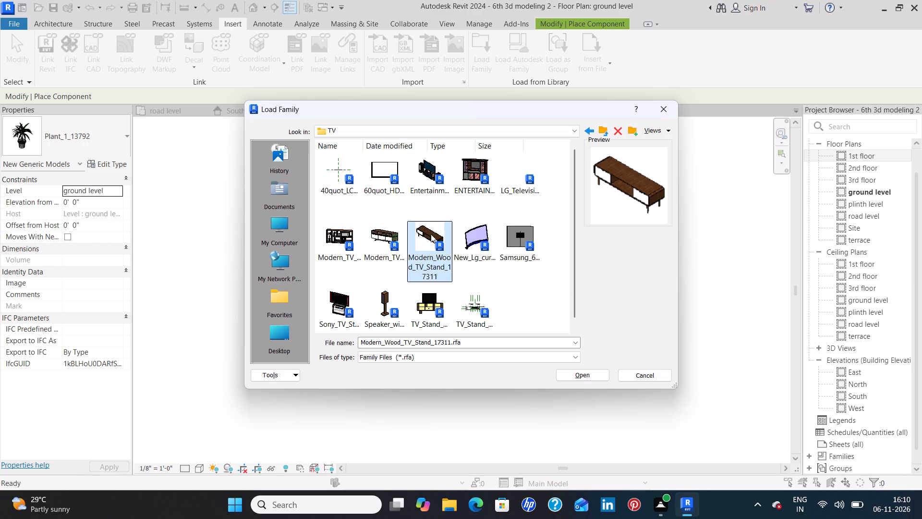
{"action": "left_click", "coordinate": [471, 233]}
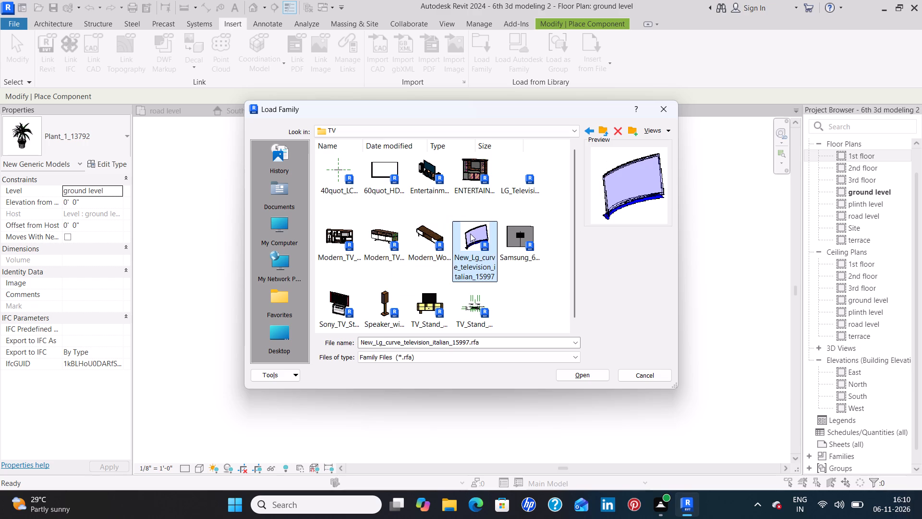
{"action": "left_click", "coordinate": [520, 248]}
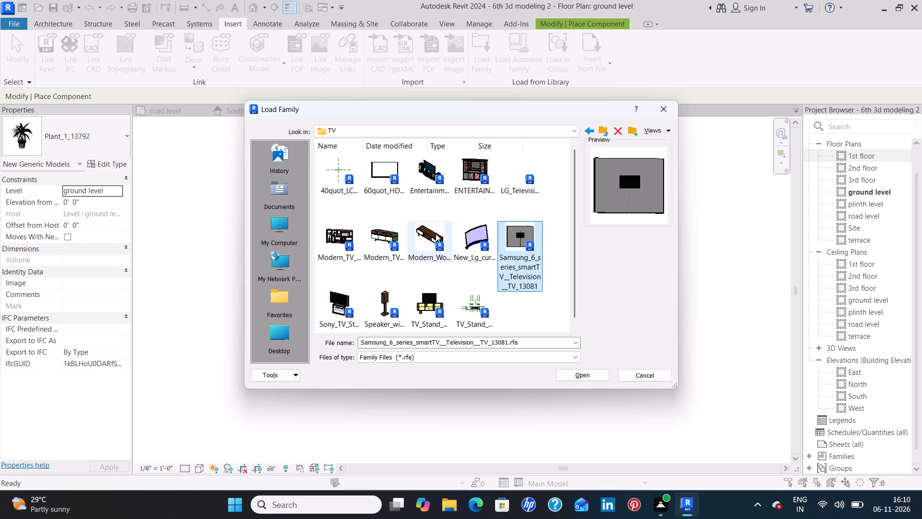
{"action": "left_click", "coordinate": [343, 238]}
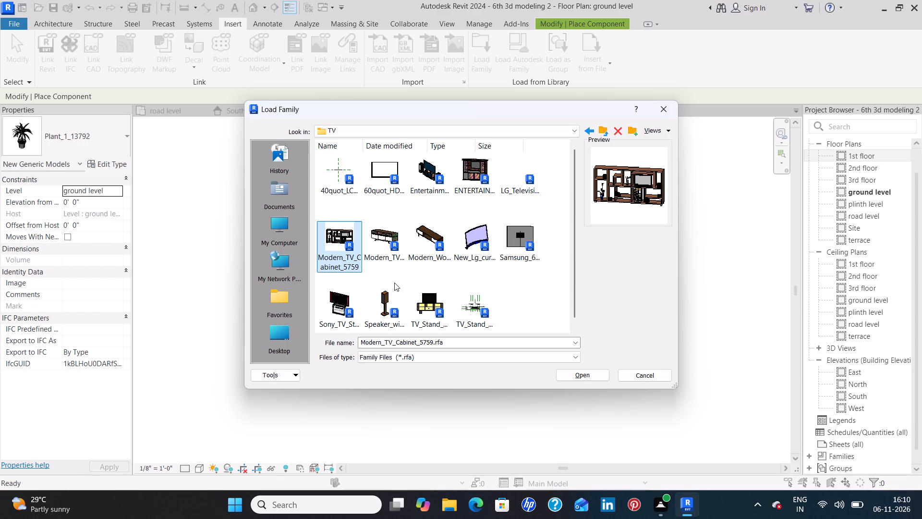
{"action": "left_click", "coordinate": [587, 378]}
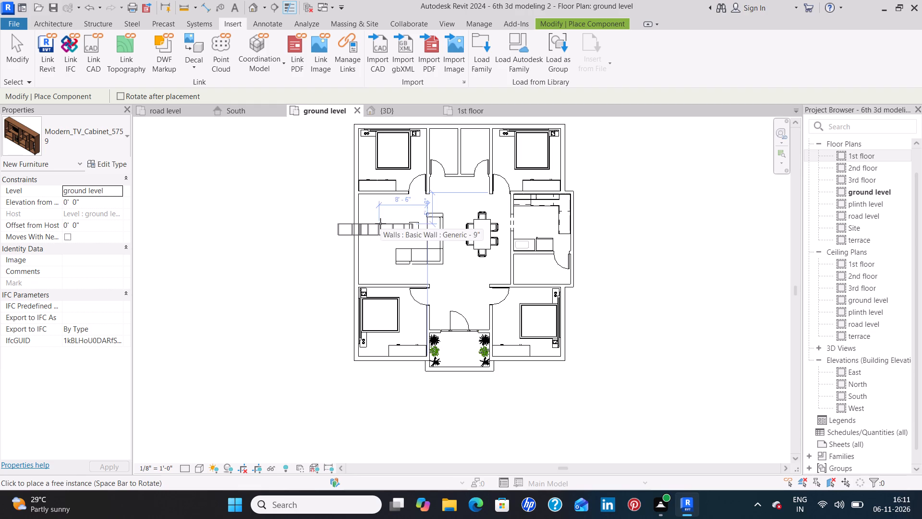
Place the TV cabinet, rotated to face the sofa, against the living room's west exterior wall, about 7'-4" from the room's north wall.
{"action": "key", "text": "space"}
{"action": "scroll", "coordinate": [360, 237], "scroll_direction": "up", "scroll_amount": 7}
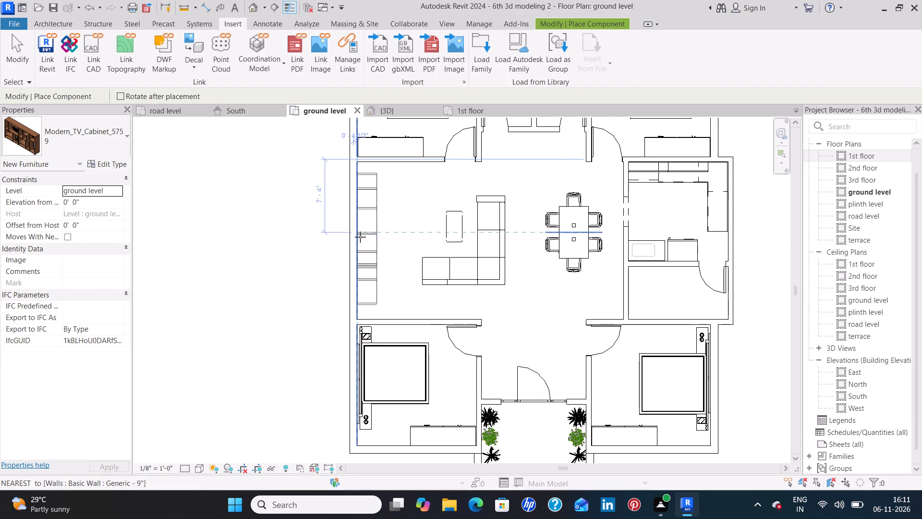
{"action": "scroll", "coordinate": [360, 237], "scroll_direction": "up", "scroll_amount": 2}
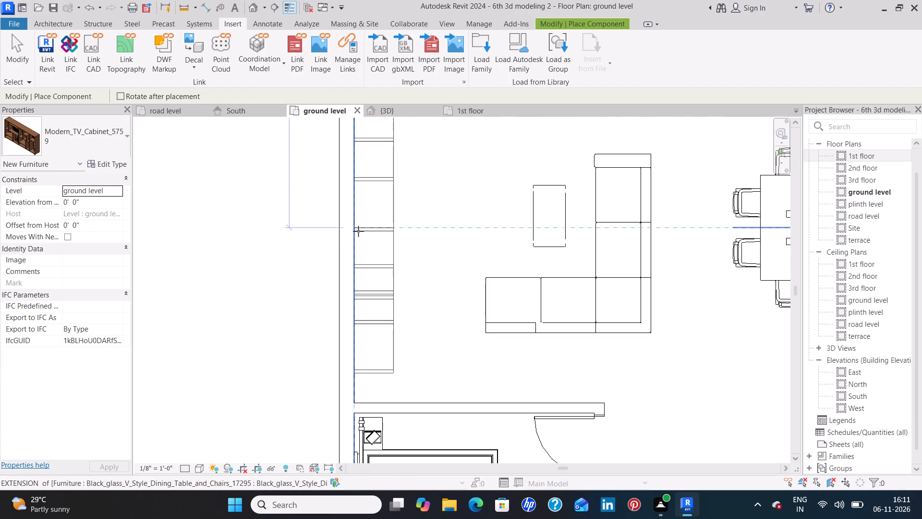
{"action": "middle_click_drag", "start_coordinate": [358, 230], "coordinate": [354, 288]}
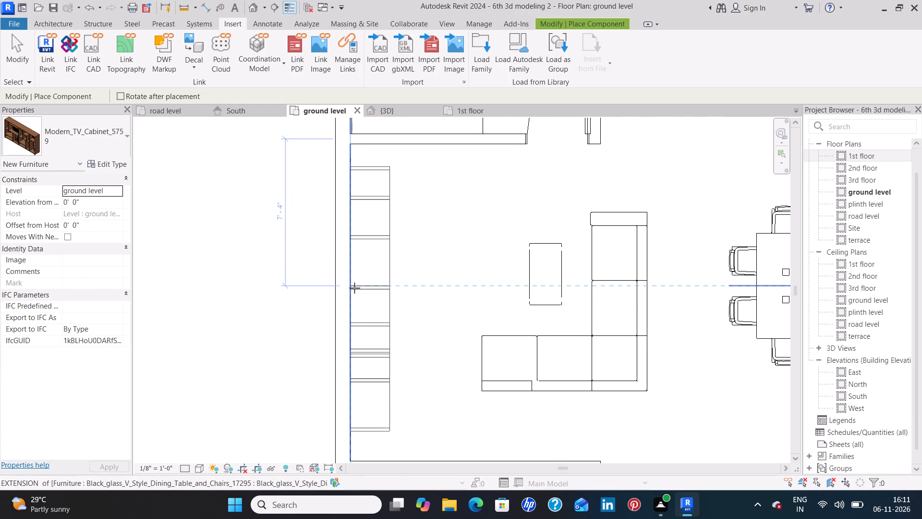
{"action": "left_click", "coordinate": [354, 288]}
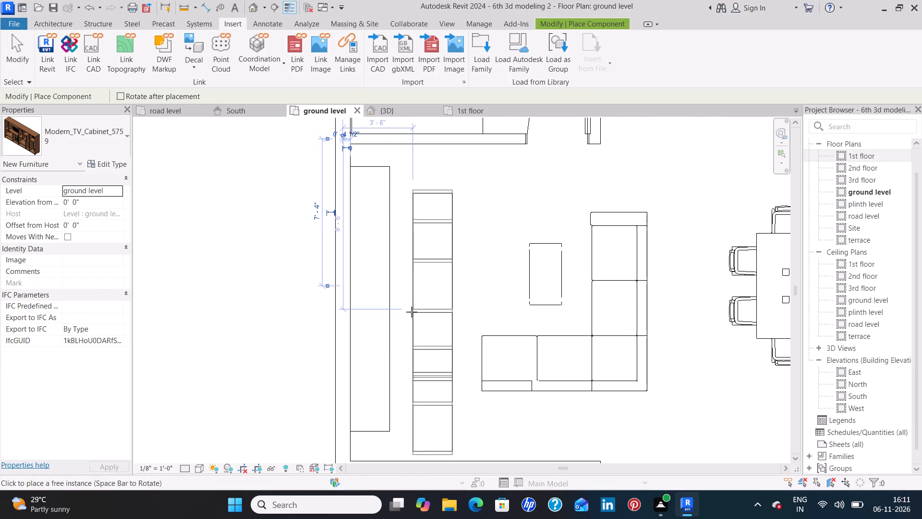
{"action": "key", "text": "Escape"}
{"action": "key", "text": "Escape"}
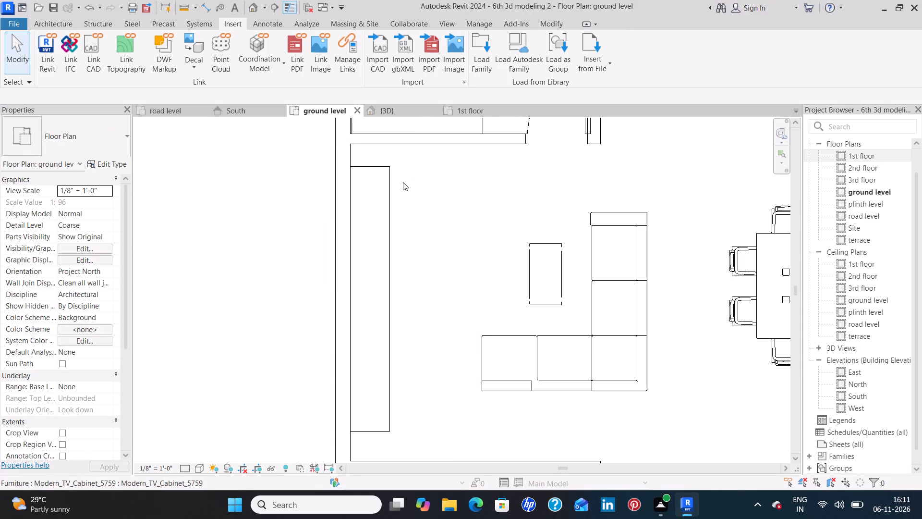
Examine the TV cabinet against the living room wall in the default 3D view, looking from the east side over the sofa.
{"action": "left_click", "coordinate": [402, 111]}
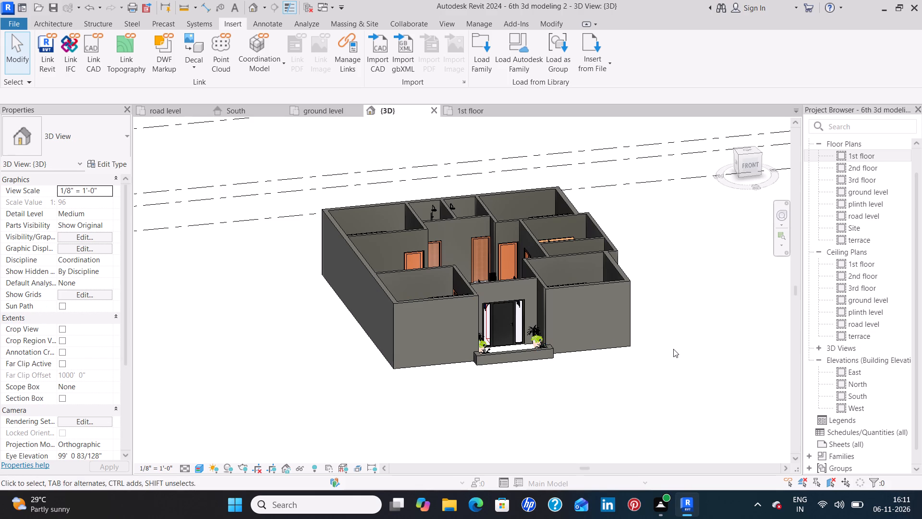
{"action": "middle_click_drag", "start_coordinate": [673, 349], "coordinate": [482, 390], "text": "shift"}
{"action": "scroll", "coordinate": [642, 148], "scroll_direction": "up", "scroll_amount": 6}
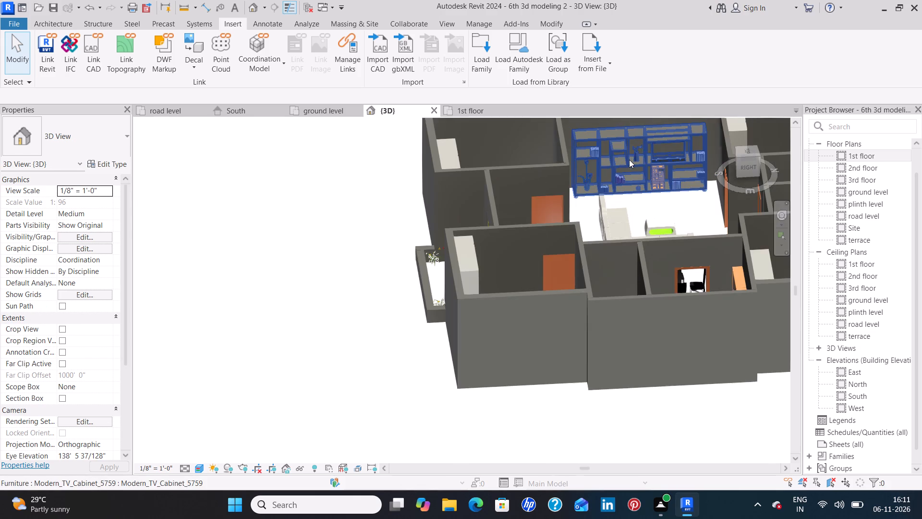
{"action": "middle_click_drag", "start_coordinate": [667, 193], "coordinate": [588, 234]}
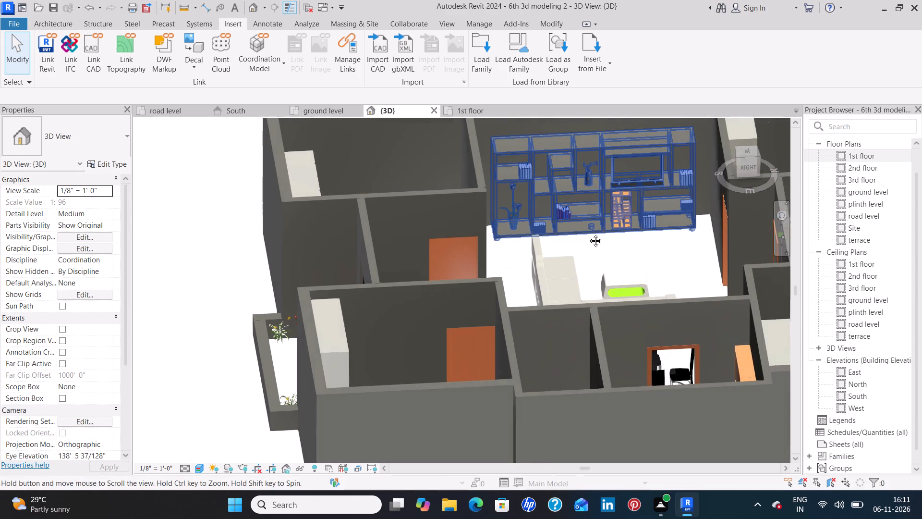
{"action": "middle_click_drag", "start_coordinate": [588, 234], "coordinate": [560, 253]}
{"action": "scroll", "coordinate": [606, 292], "scroll_direction": "up", "scroll_amount": 1}
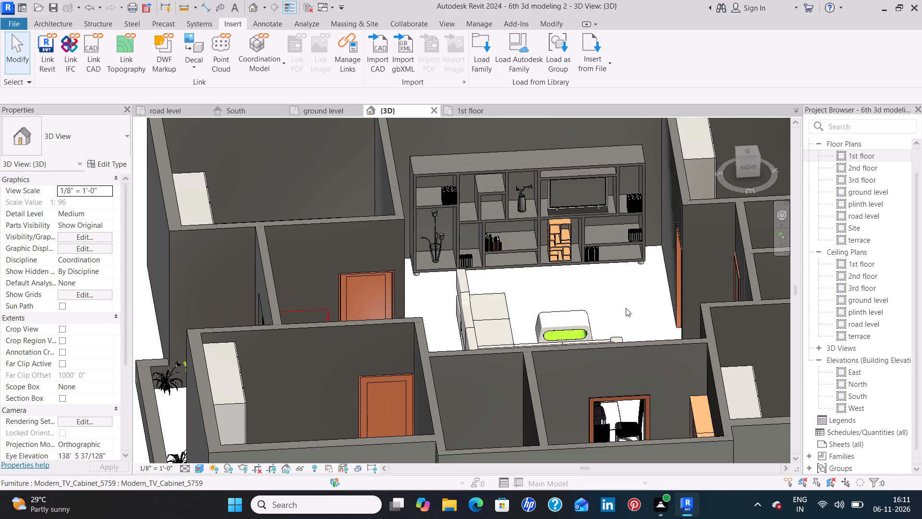
{"action": "middle_click_drag", "start_coordinate": [626, 308], "coordinate": [620, 319], "text": "shift"}
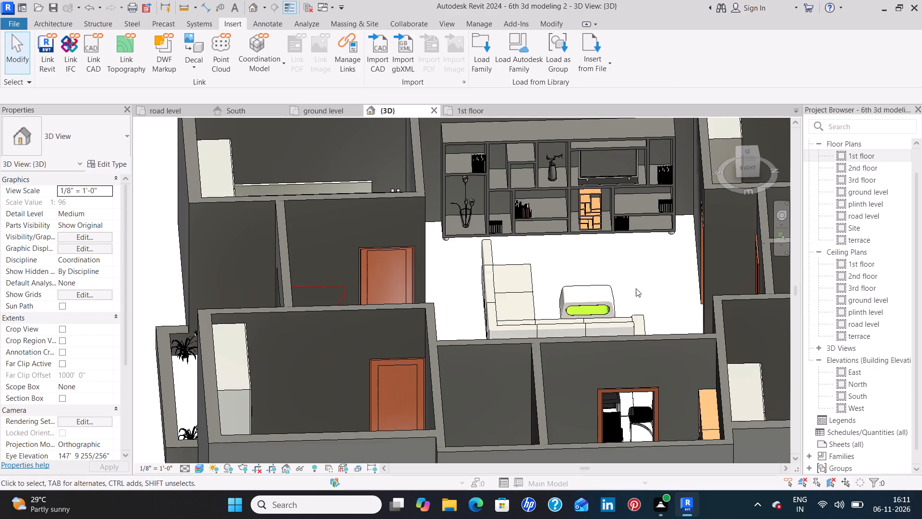
{"action": "middle_click_drag", "start_coordinate": [636, 270], "coordinate": [640, 253], "text": "shift"}
Nudge the TV cabinet seven increments along the west living room wall, toward the porch side of the house.
{"action": "left_click", "coordinate": [636, 281]}
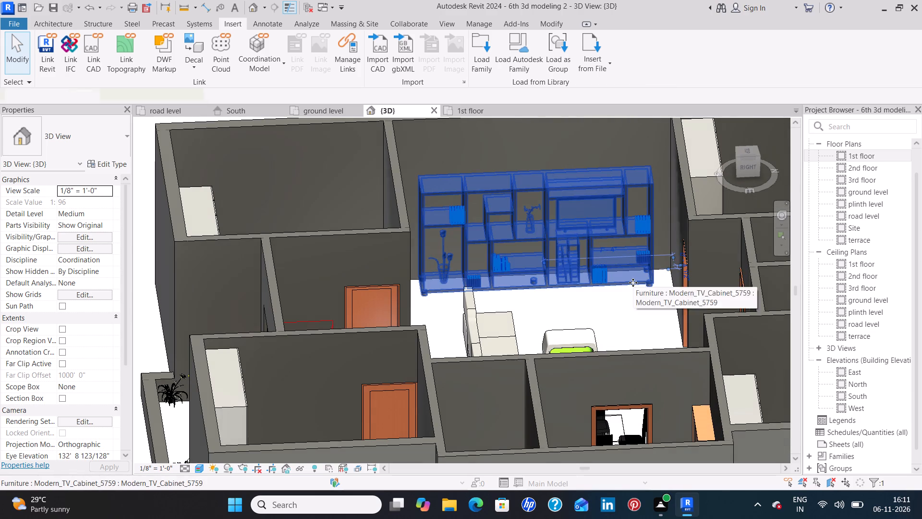
{"action": "key", "text": "Left"}
{"action": "key", "text": "Left"}
{"action": "key", "text": "Left"}
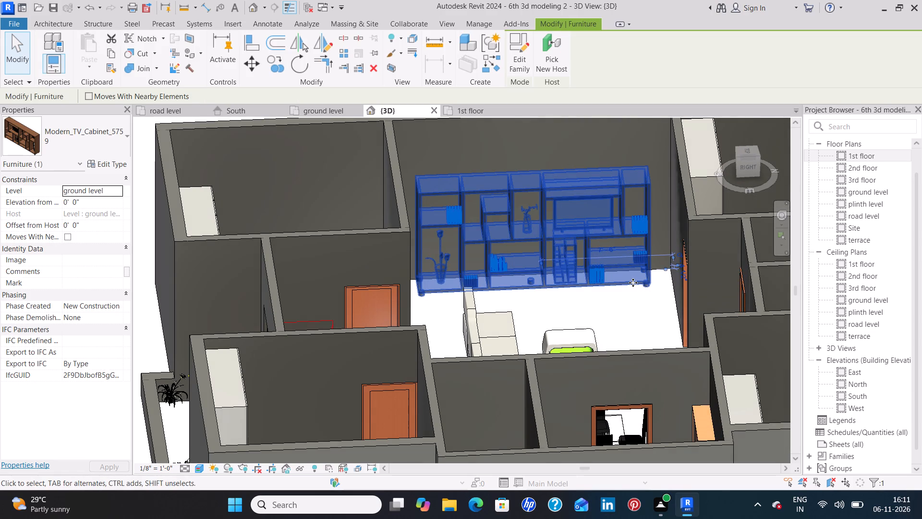
{"action": "key", "text": "Left"}
{"action": "key", "text": "Left"}
{"action": "key", "text": "Left"}
{"action": "key", "text": "Left"}
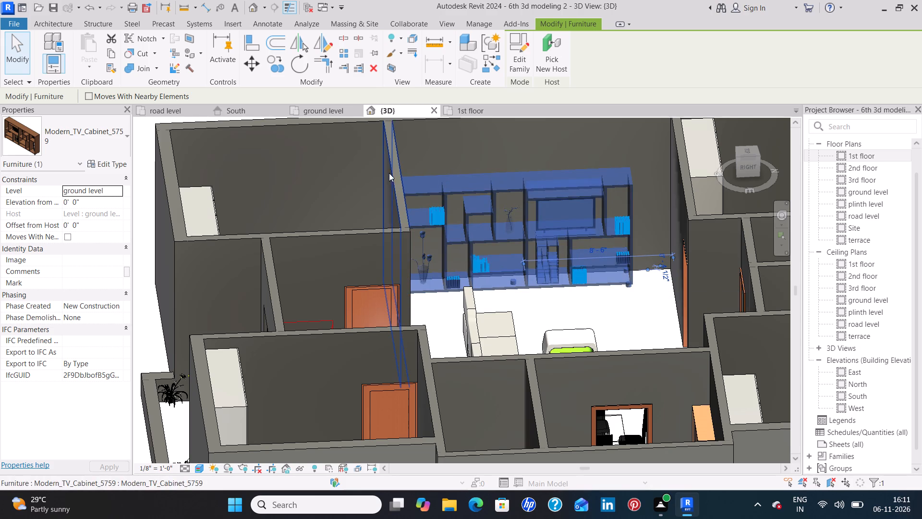
In the ground level plan, nudge the TV cabinet two increments south until it meets the living room's south wall.
{"action": "left_click", "coordinate": [322, 112]}
{"action": "middle_click_drag", "start_coordinate": [490, 249], "coordinate": [491, 179]}
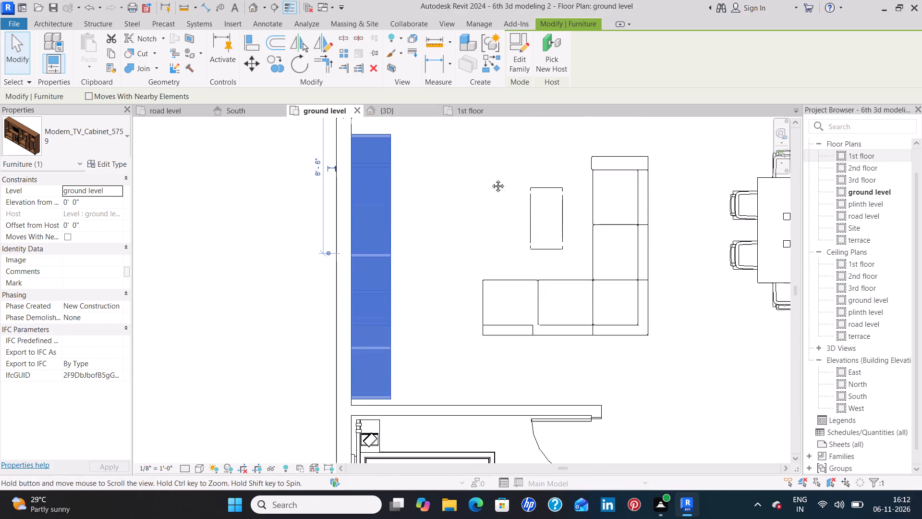
{"action": "middle_click_drag", "start_coordinate": [491, 179], "coordinate": [491, 161]}
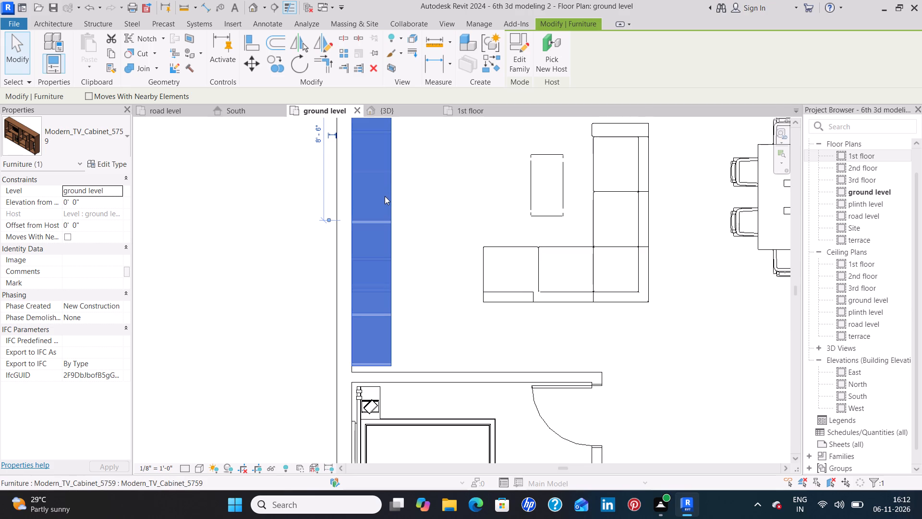
{"action": "key", "text": "Down"}
{"action": "key", "text": "Down"}
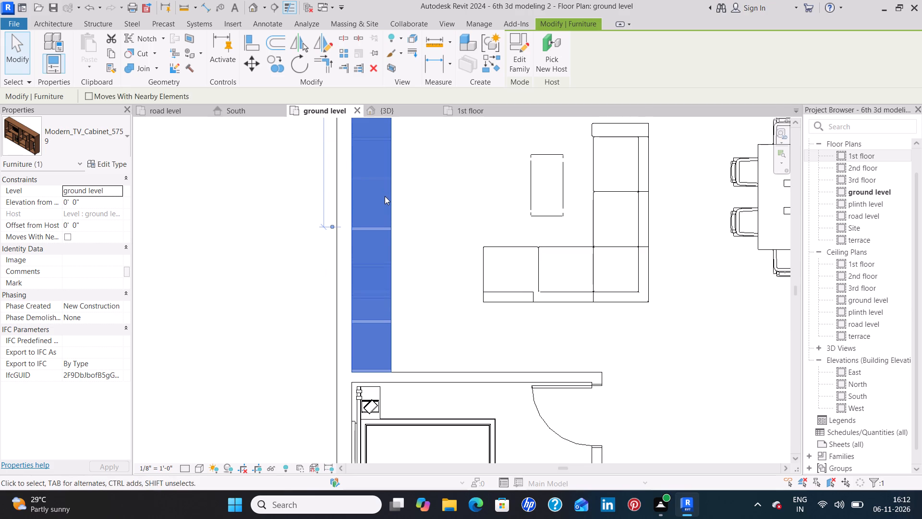
{"action": "left_click", "coordinate": [438, 191]}
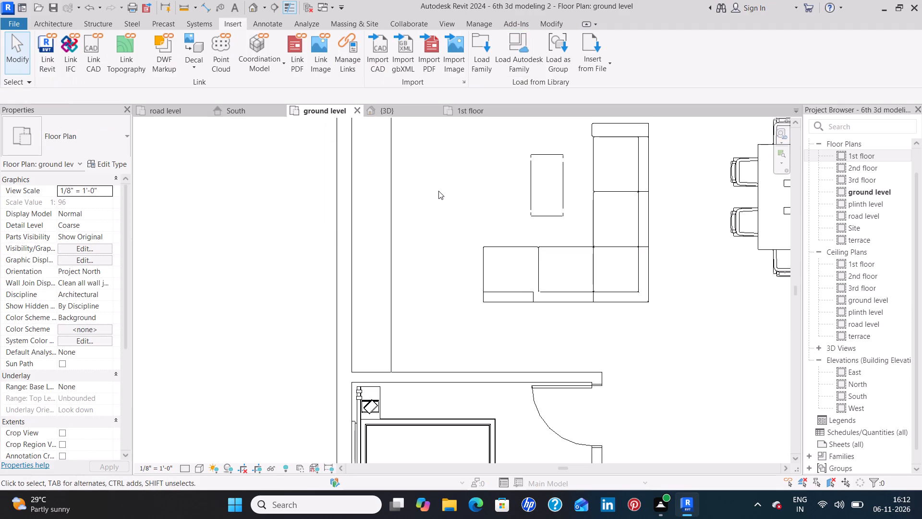
Load the Speaker_with_Stand_7917 family from the TV folder for component placement.
{"action": "scroll", "coordinate": [441, 189], "scroll_direction": "down", "scroll_amount": 4}
{"action": "middle_click_drag", "start_coordinate": [454, 162], "coordinate": [435, 223]}
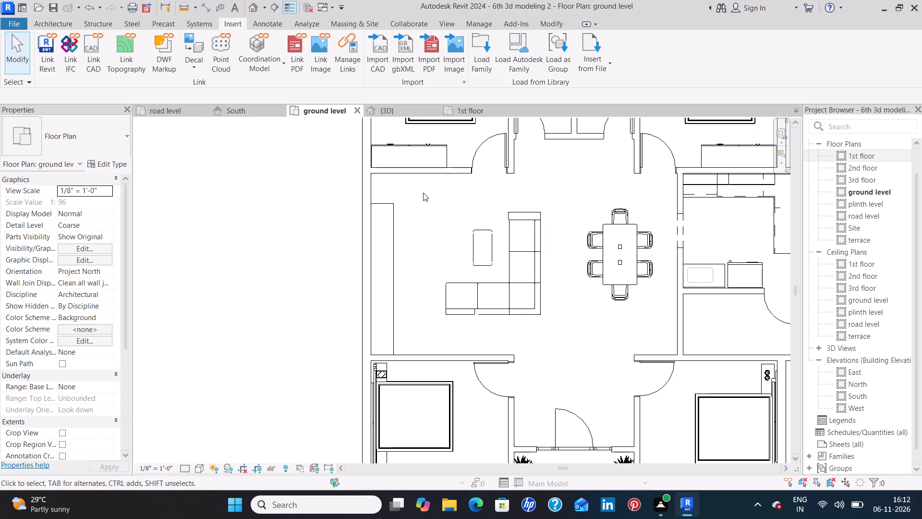
{"action": "middle_click_drag", "start_coordinate": [425, 201], "coordinate": [425, 209]}
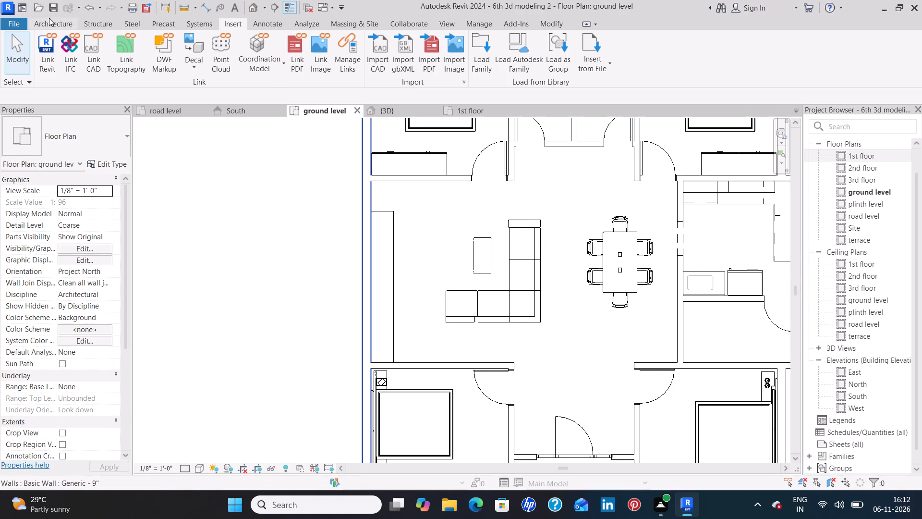
{"action": "left_click", "coordinate": [49, 21]}
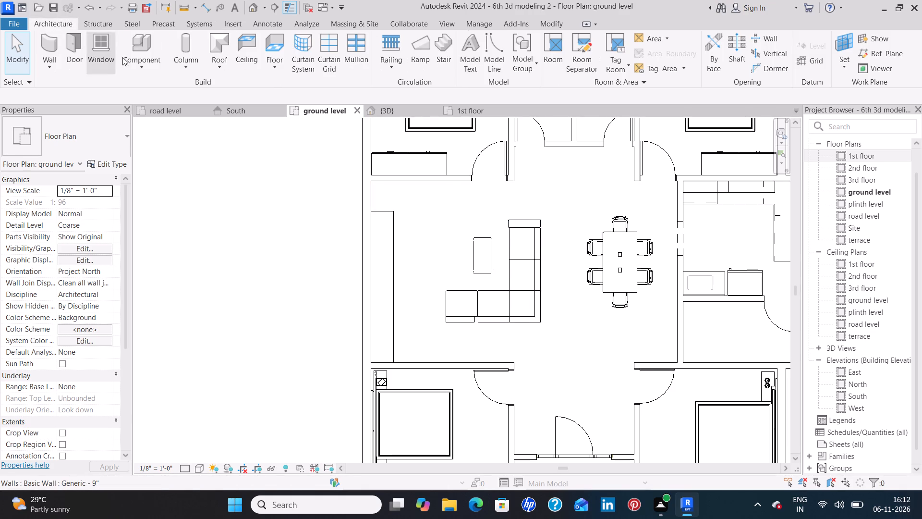
{"action": "left_click", "coordinate": [145, 49]}
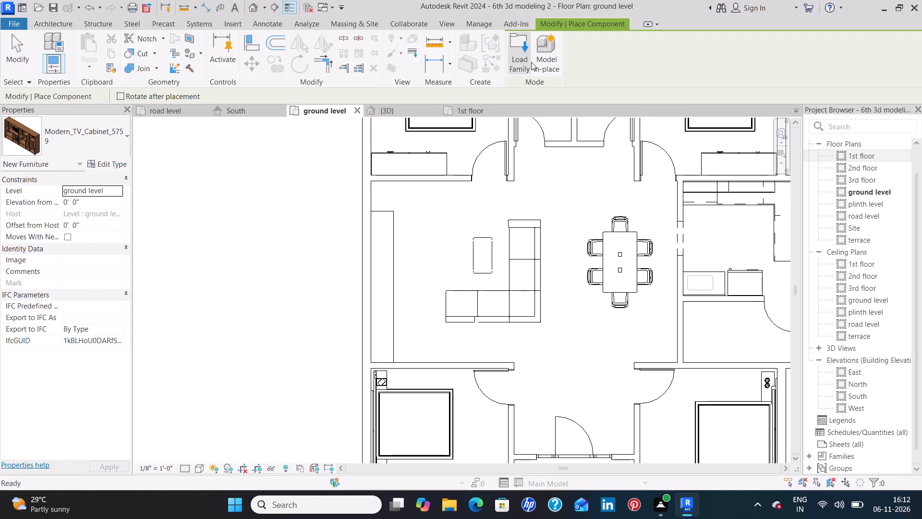
{"action": "left_click", "coordinate": [524, 63]}
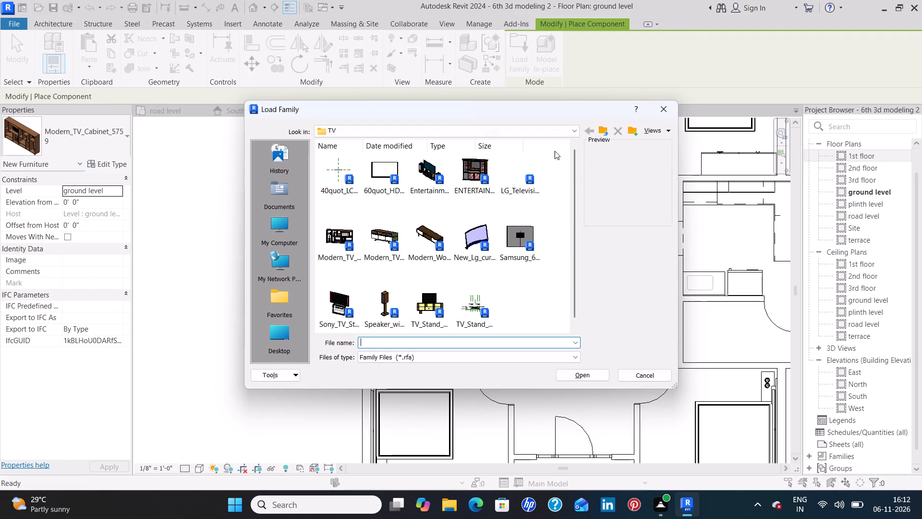
{"action": "left_click", "coordinate": [383, 290]}
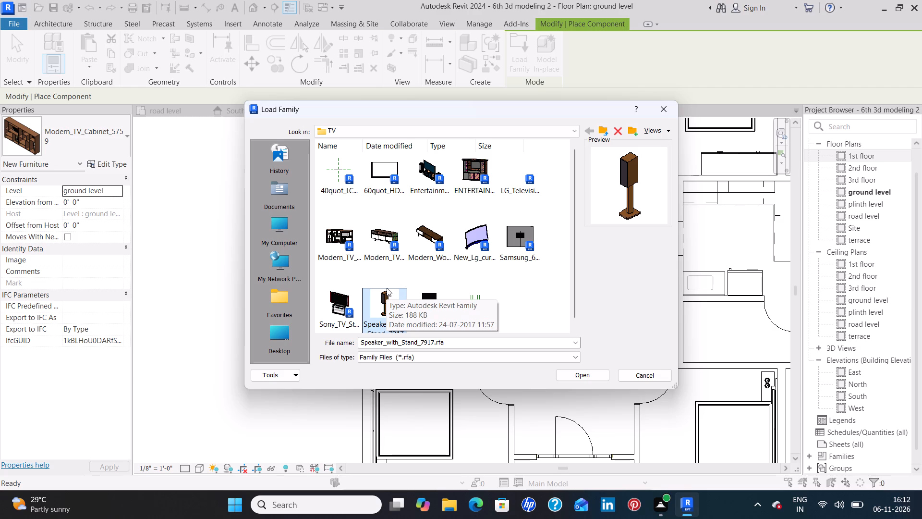
{"action": "scroll", "coordinate": [403, 284], "scroll_direction": "down", "scroll_amount": 2}
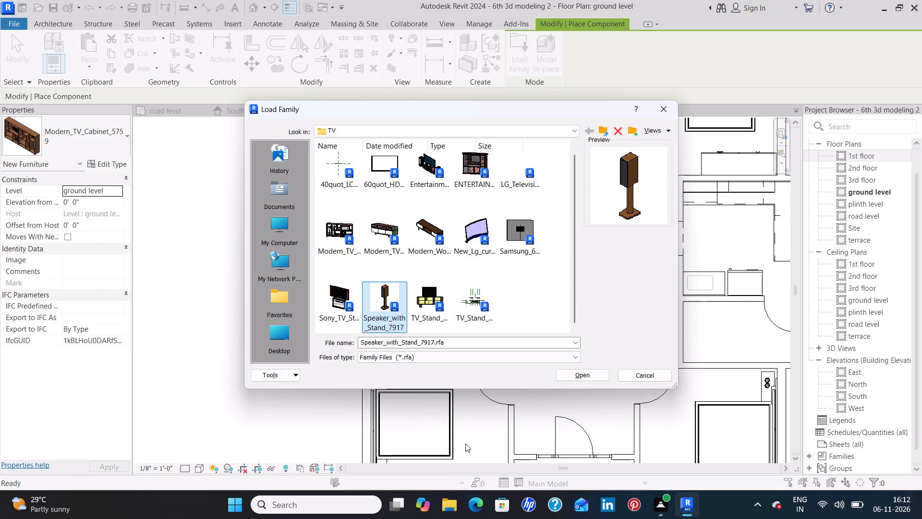
{"action": "left_click", "coordinate": [570, 377]}
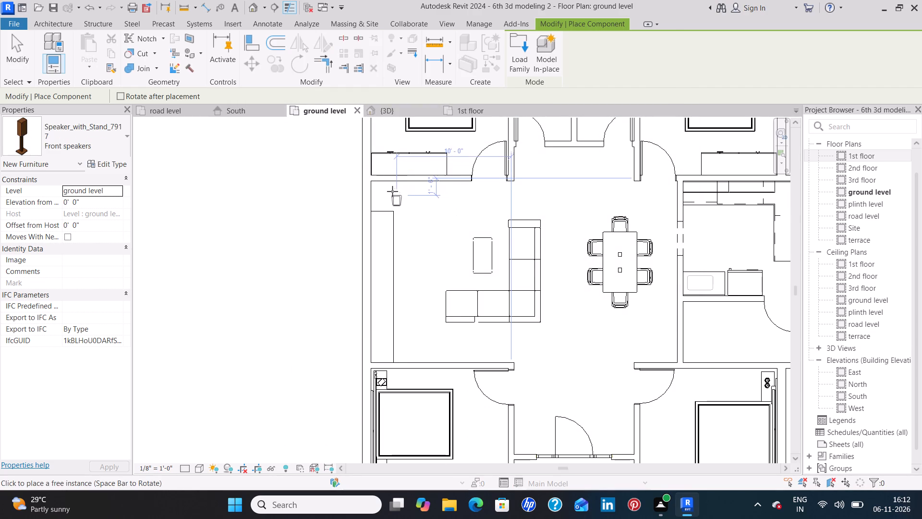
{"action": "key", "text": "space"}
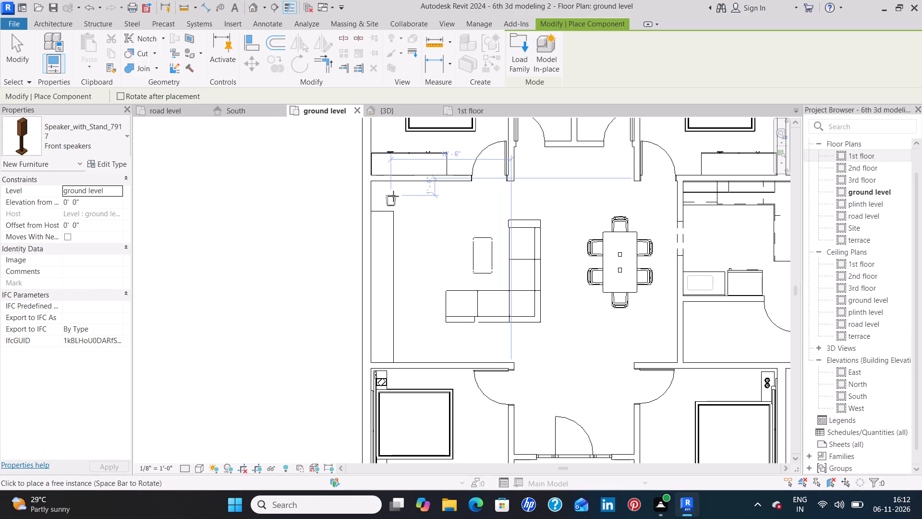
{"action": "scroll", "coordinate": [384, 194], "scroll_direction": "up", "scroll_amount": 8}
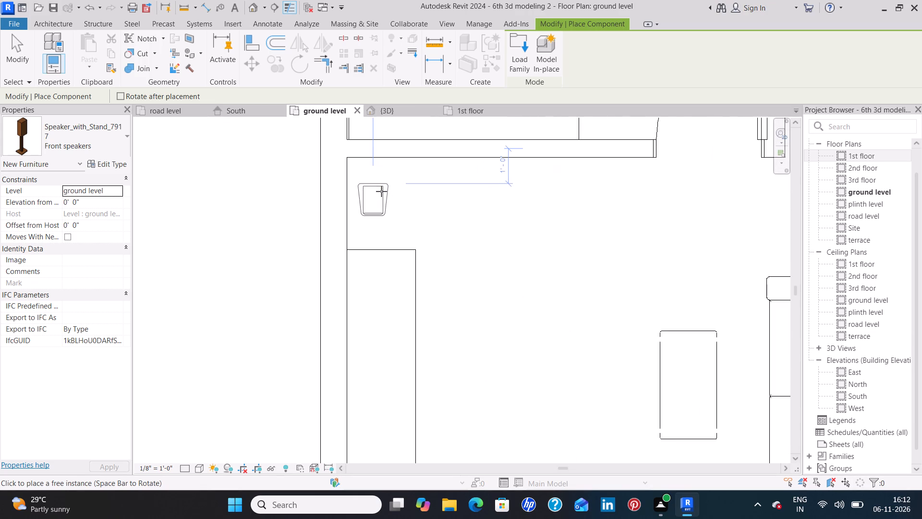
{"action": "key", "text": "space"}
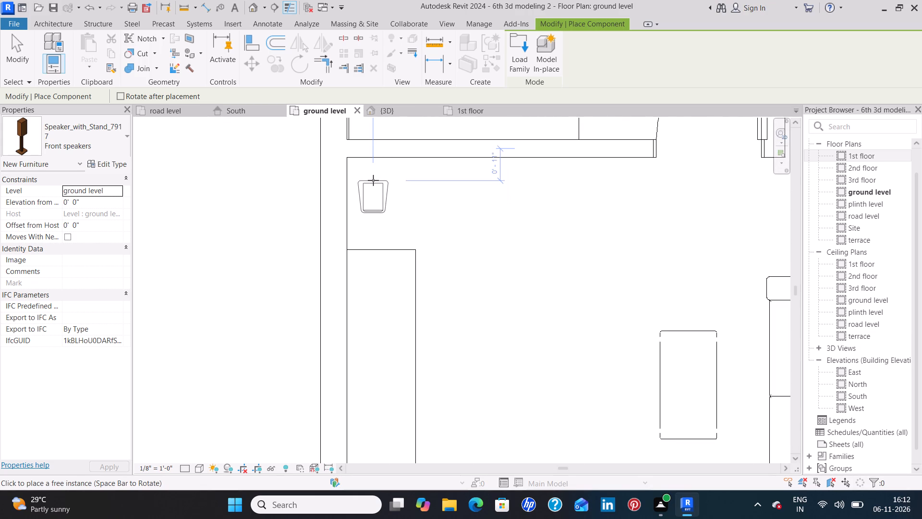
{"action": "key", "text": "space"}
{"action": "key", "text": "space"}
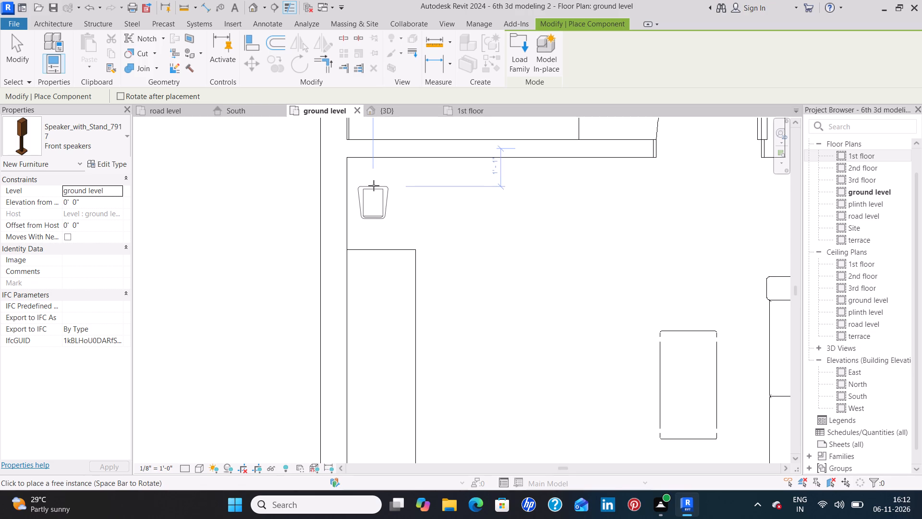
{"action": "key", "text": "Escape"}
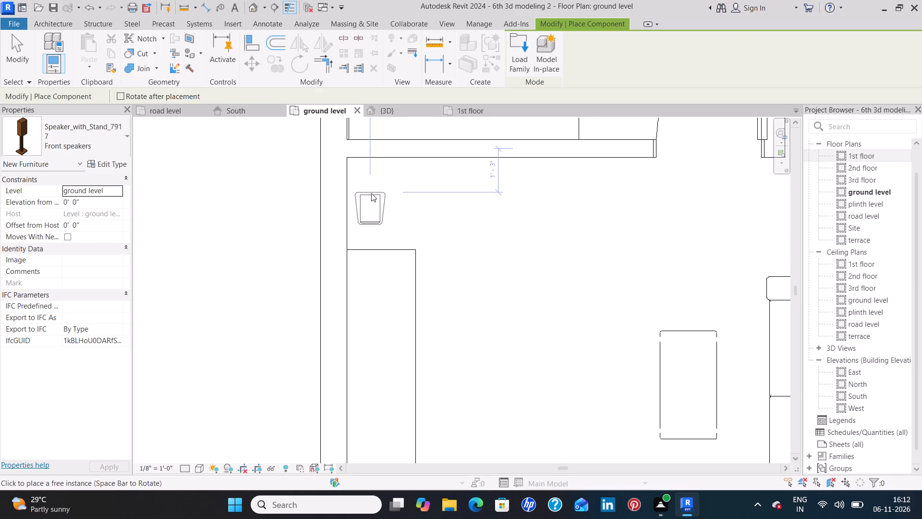
Load the Modern_Toilet_7747 family from the wash basin folder of the SHUBHAM CITY library, checking the tv stand folder first.
{"action": "left_click", "coordinate": [141, 39]}
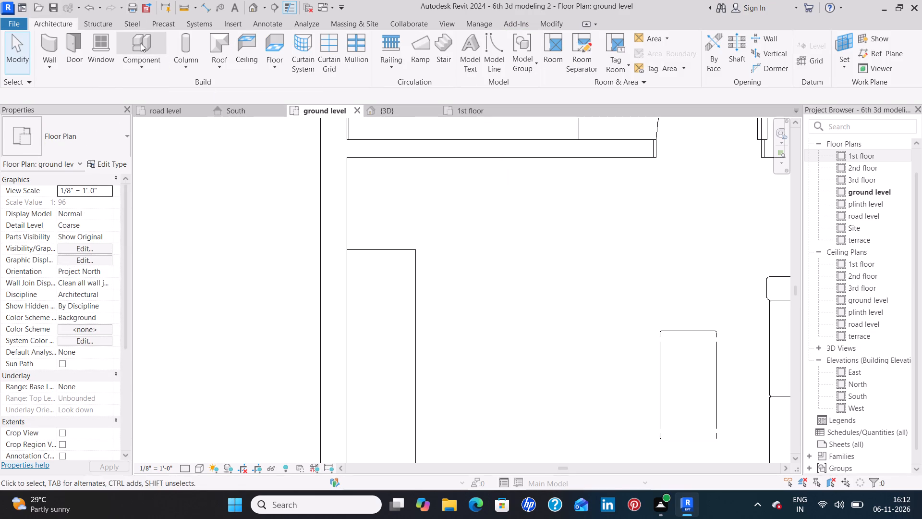
{"action": "left_click", "coordinate": [521, 64]}
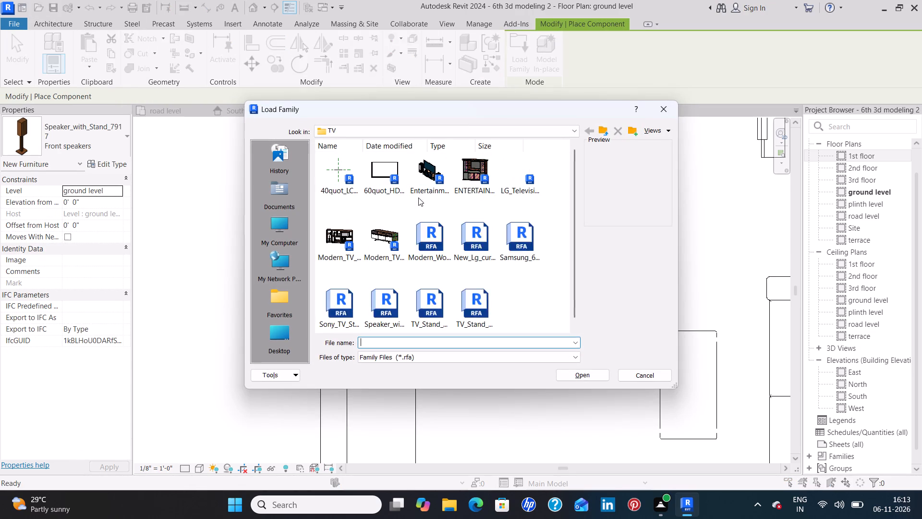
{"action": "scroll", "coordinate": [416, 198], "scroll_direction": "down", "scroll_amount": 5}
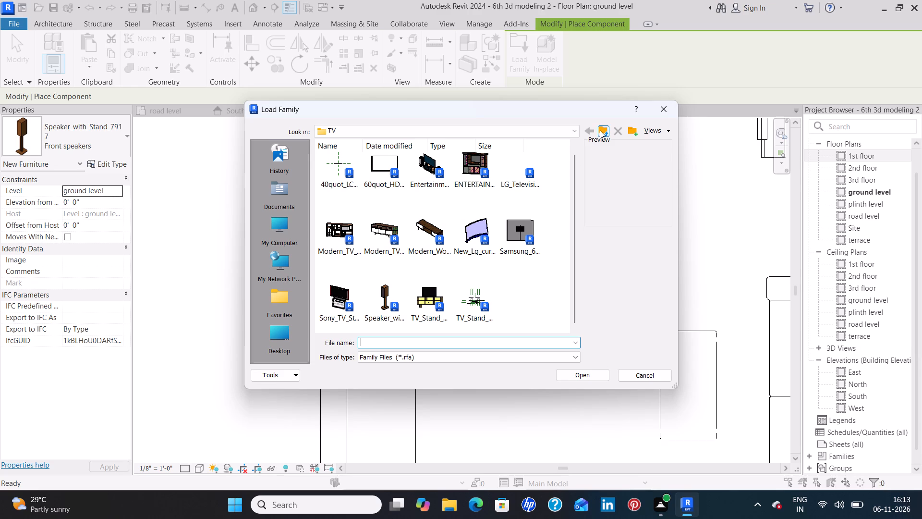
{"action": "left_click", "coordinate": [600, 130]}
{"action": "scroll", "coordinate": [376, 249], "scroll_direction": "down", "scroll_amount": 2}
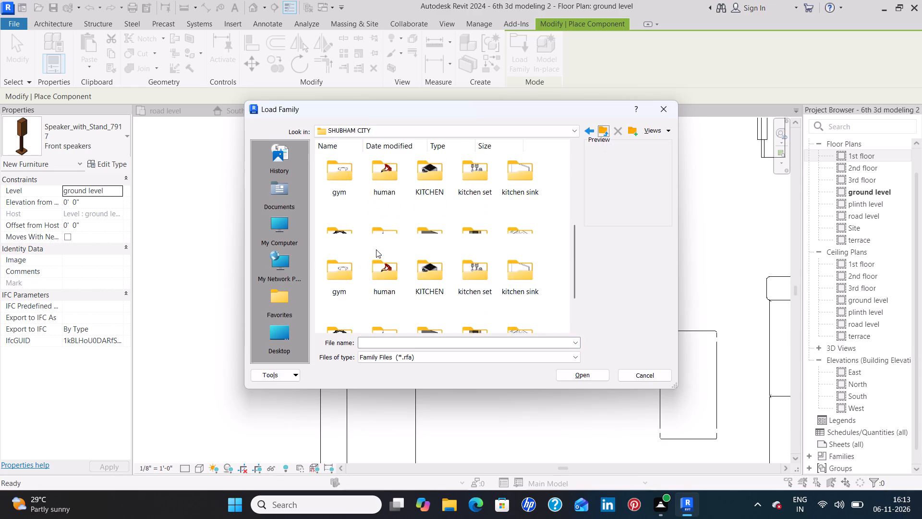
{"action": "scroll", "coordinate": [376, 249], "scroll_direction": "down", "scroll_amount": 2}
{"action": "double_click", "coordinate": [478, 243]}
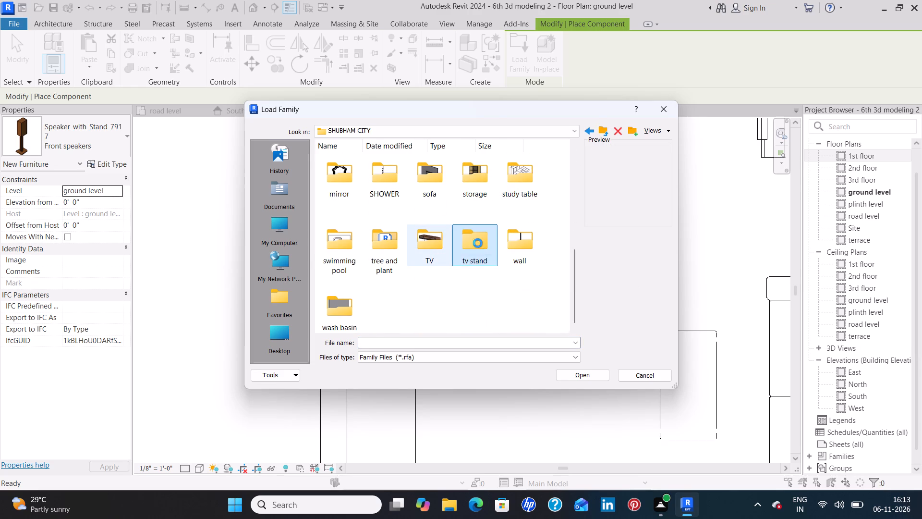
{"action": "left_click", "coordinate": [604, 129]}
{"action": "scroll", "coordinate": [515, 291], "scroll_direction": "down", "scroll_amount": 5}
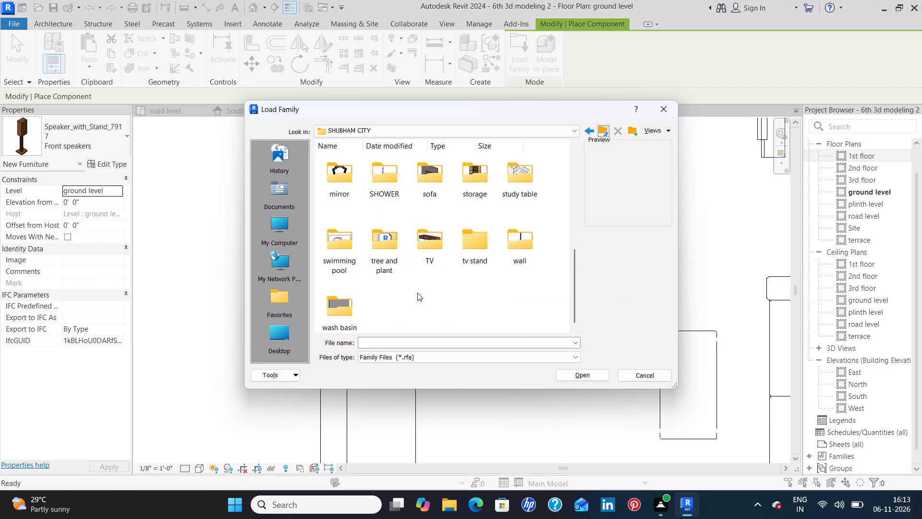
{"action": "double_click", "coordinate": [346, 315]}
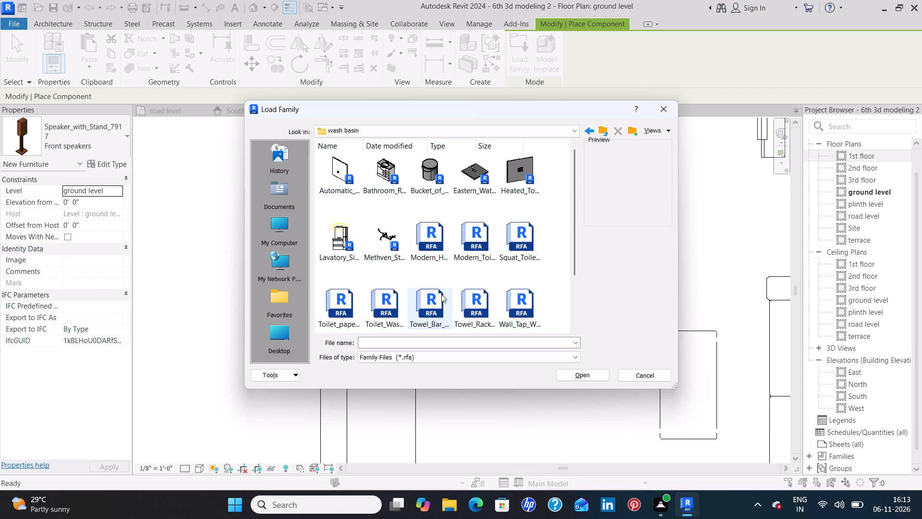
{"action": "scroll", "coordinate": [516, 263], "scroll_direction": "down", "scroll_amount": 2}
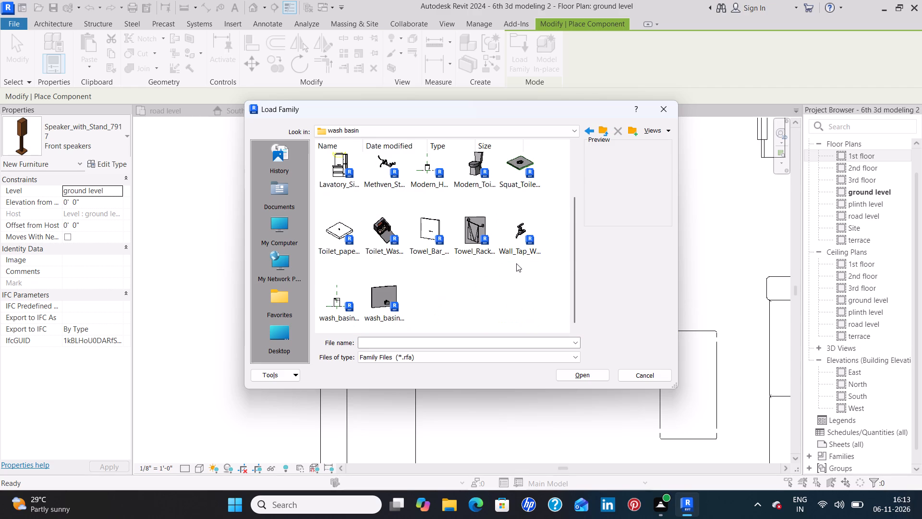
{"action": "scroll", "coordinate": [515, 264], "scroll_direction": "up", "scroll_amount": 3}
{"action": "scroll", "coordinate": [515, 264], "scroll_direction": "down", "scroll_amount": 2}
{"action": "left_click", "coordinate": [468, 167]}
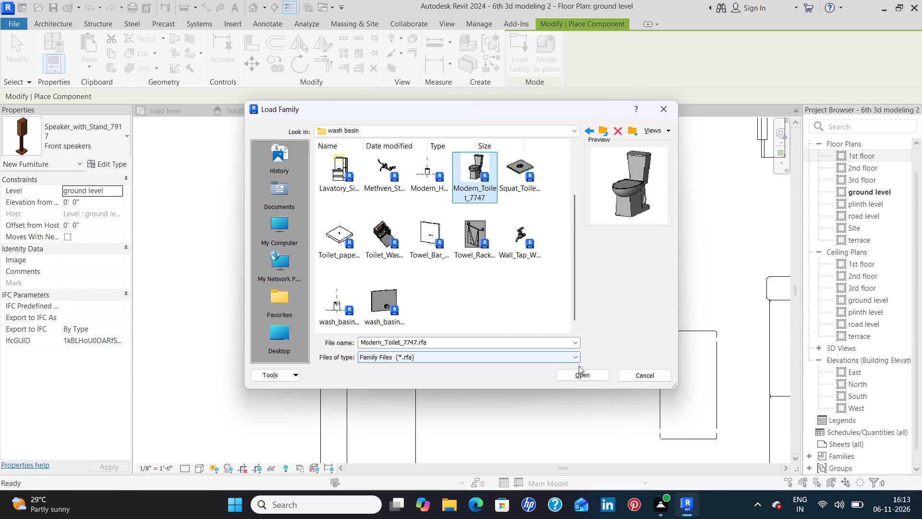
{"action": "left_click", "coordinate": [579, 371]}
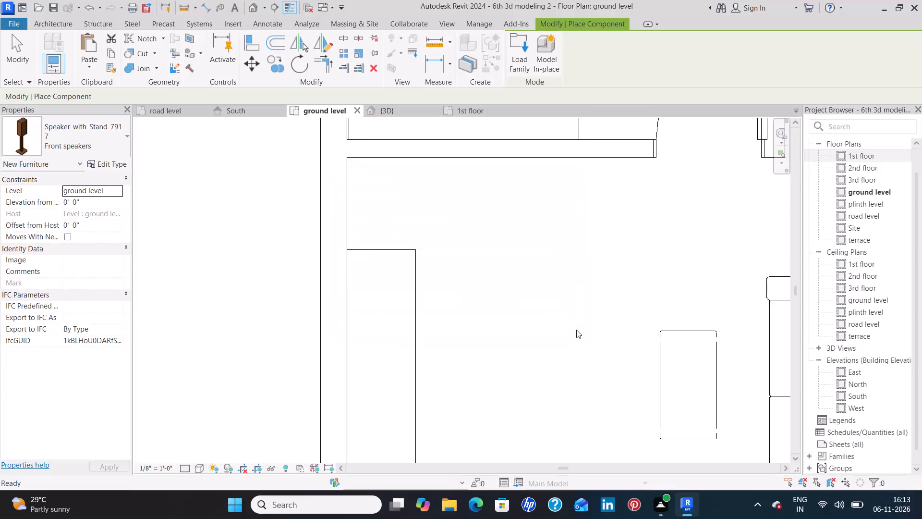
Place the toilet against the north wall of the western bathroom between the two north bedrooms, near its west wall, at 1'-6".
{"action": "scroll", "coordinate": [576, 330], "scroll_direction": "down", "scroll_amount": 8}
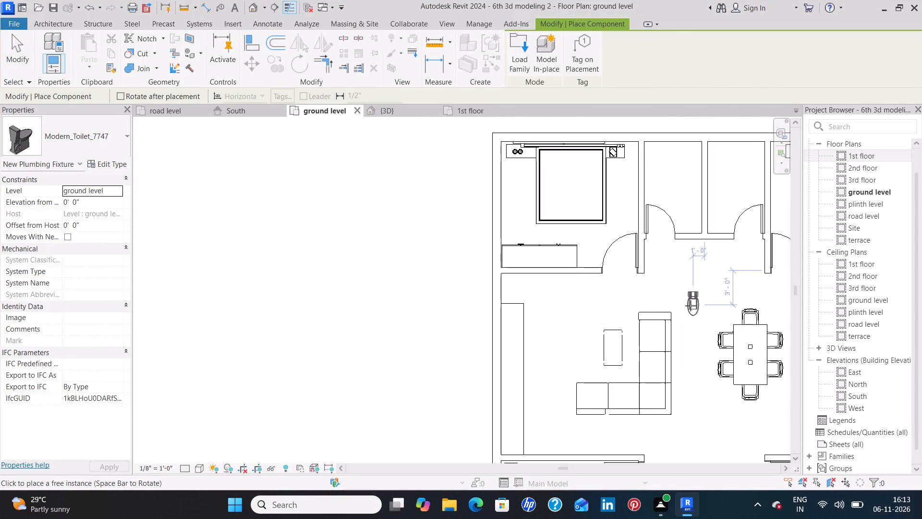
{"action": "middle_click_drag", "start_coordinate": [683, 309], "coordinate": [536, 398]}
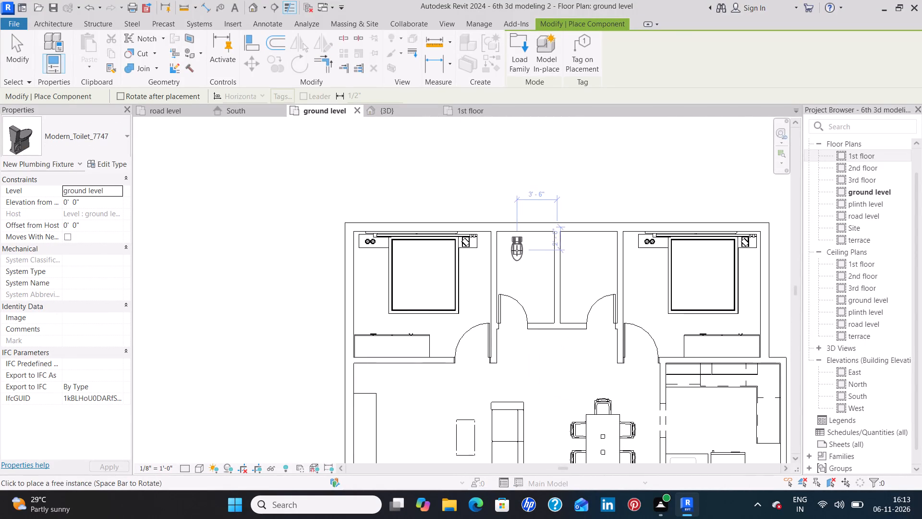
{"action": "scroll", "coordinate": [516, 247], "scroll_direction": "up", "scroll_amount": 8}
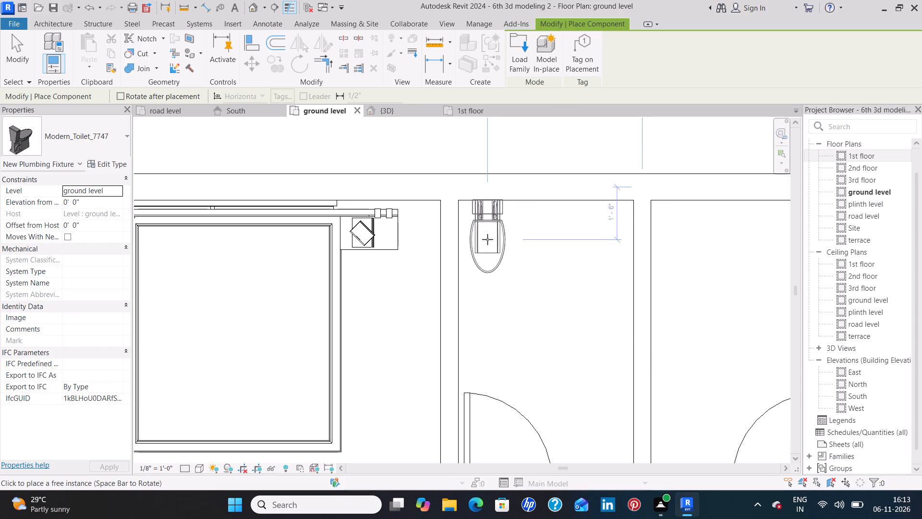
{"action": "scroll", "coordinate": [487, 239], "scroll_direction": "up", "scroll_amount": 6}
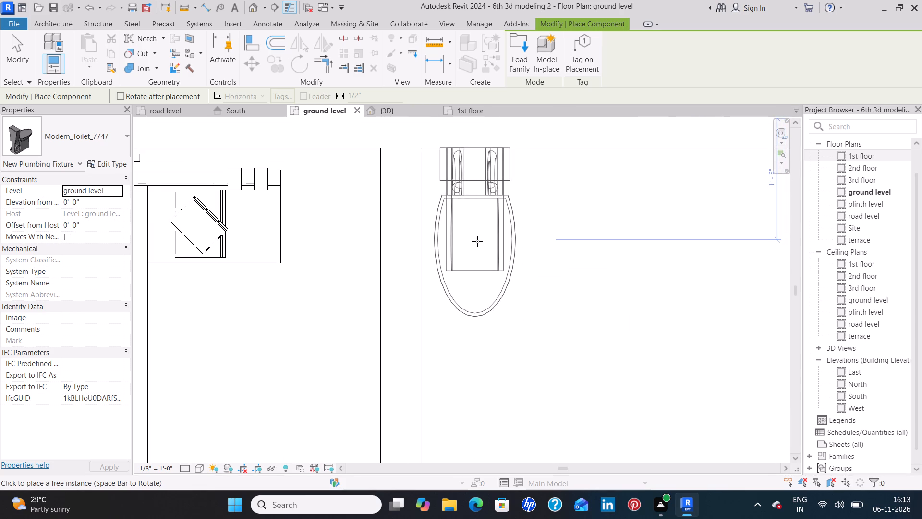
{"action": "left_click", "coordinate": [477, 241]}
Place a second toilet against the north wall of the adjoining eastern bathroom, aligned with the first, at 1'-6".
{"action": "scroll", "coordinate": [544, 272], "scroll_direction": "down", "scroll_amount": 4}
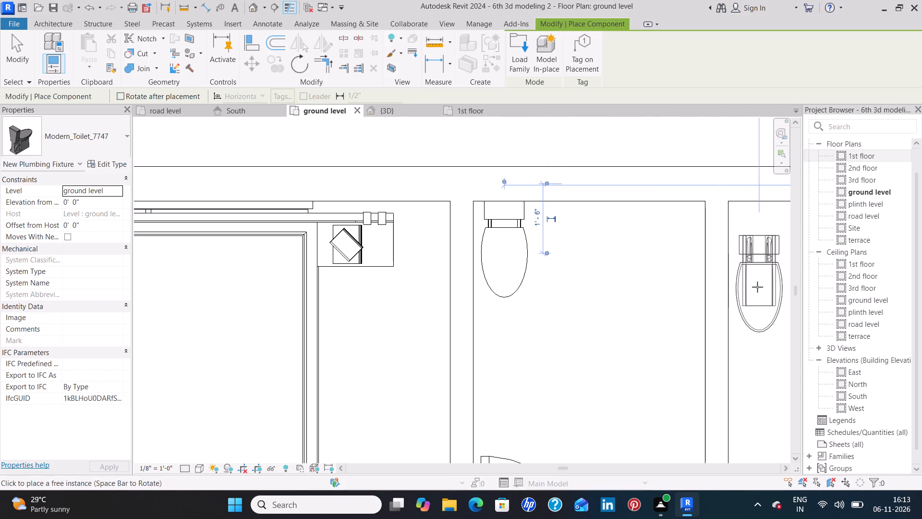
{"action": "middle_click_drag", "start_coordinate": [734, 292], "coordinate": [495, 318]}
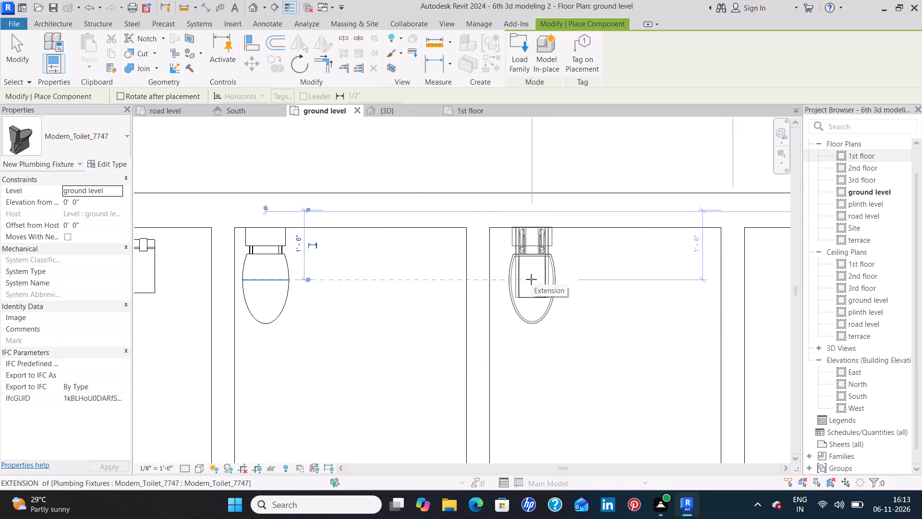
{"action": "left_click", "coordinate": [531, 279]}
{"action": "key", "text": "Escape"}
{"action": "key", "text": "Escape"}
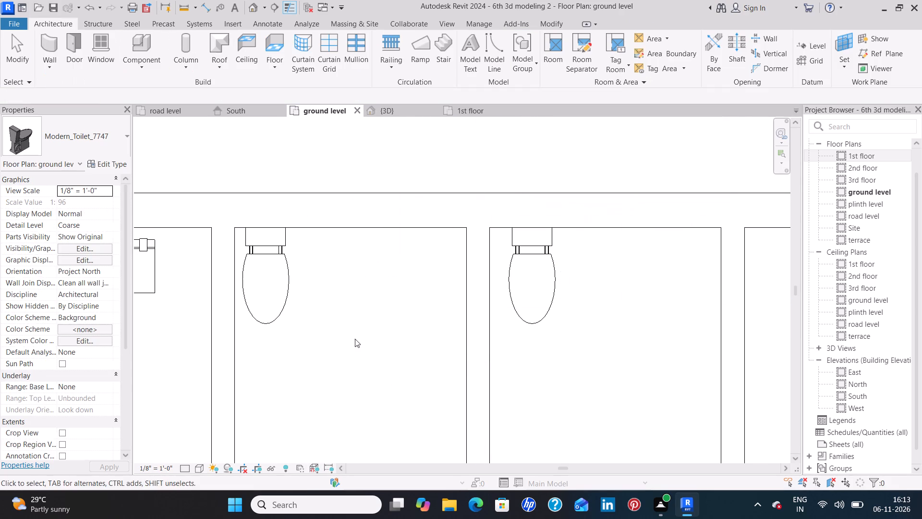
Nudge the western bathroom's toilet slightly east along the north wall, to 4'-4 3/4" from the partition between the bathrooms.
{"action": "left_click", "coordinate": [282, 295]}
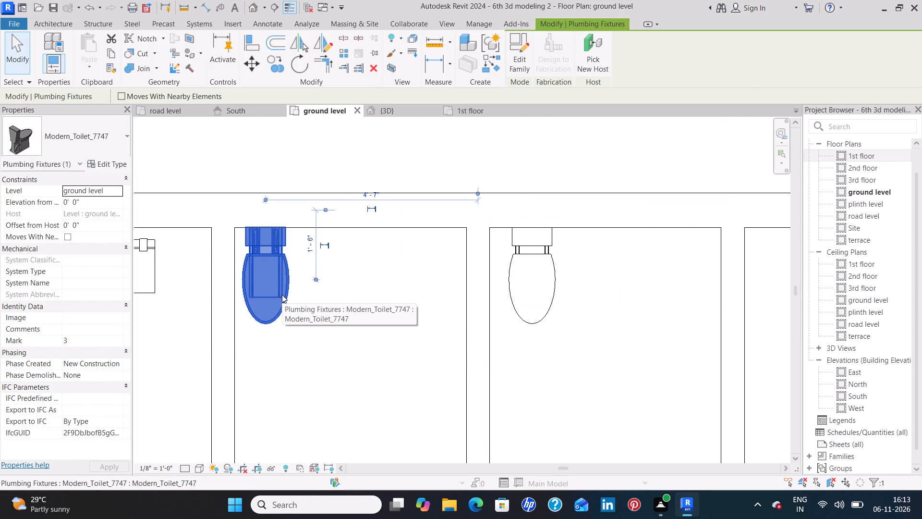
{"action": "key", "text": "Right"}
{"action": "key", "text": "Right"}
{"action": "key", "text": "Right"}
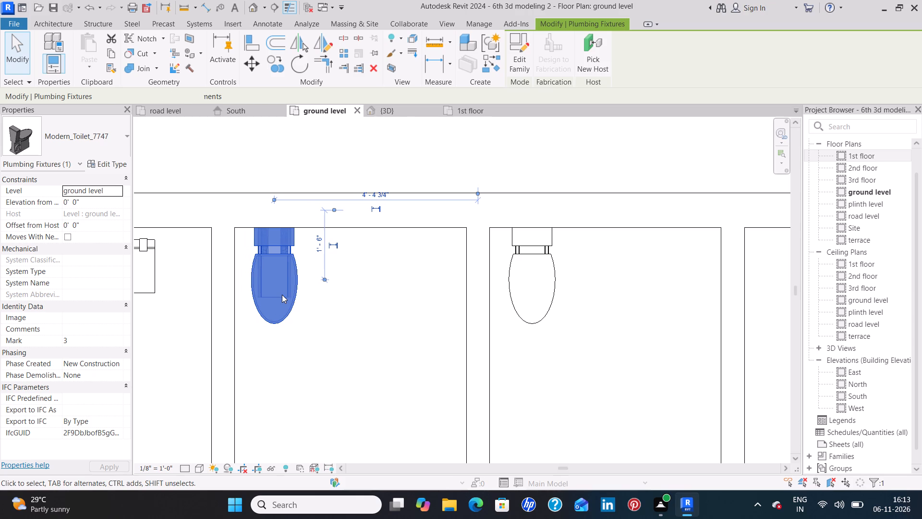
{"action": "left_click", "coordinate": [381, 364]}
Search the US family library's Furniture, Mechanical and MEP Fabrication folders for a fixture family to load.
{"action": "scroll", "coordinate": [381, 364], "scroll_direction": "down", "scroll_amount": 2}
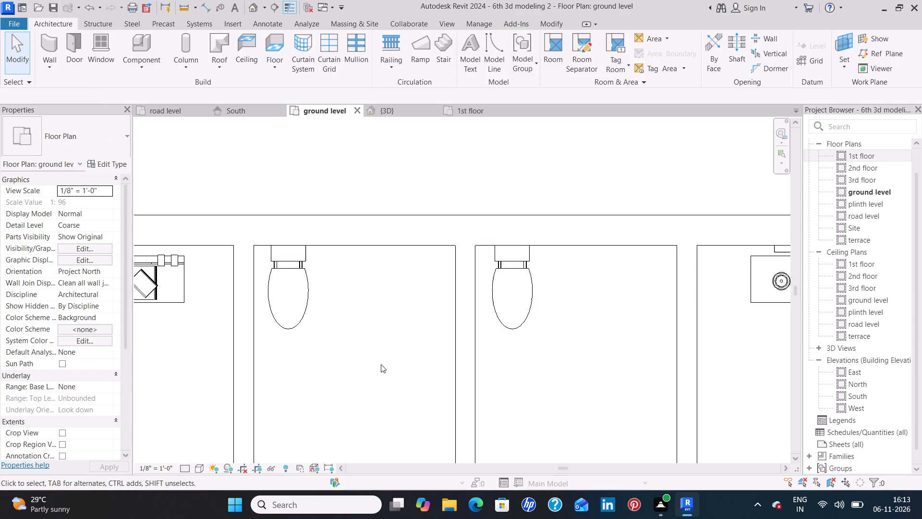
{"action": "scroll", "coordinate": [381, 364], "scroll_direction": "down", "scroll_amount": 6}
{"action": "scroll", "coordinate": [455, 369], "scroll_direction": "down", "scroll_amount": 3}
{"action": "middle_click_drag", "start_coordinate": [456, 366], "coordinate": [455, 350]}
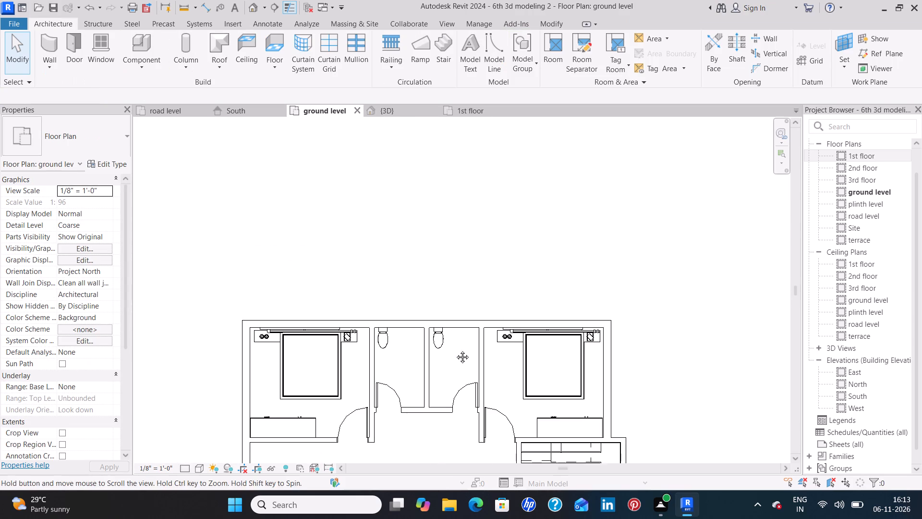
{"action": "middle_click_drag", "start_coordinate": [455, 350], "coordinate": [451, 240]}
{"action": "scroll", "coordinate": [437, 243], "scroll_direction": "down", "scroll_amount": 5}
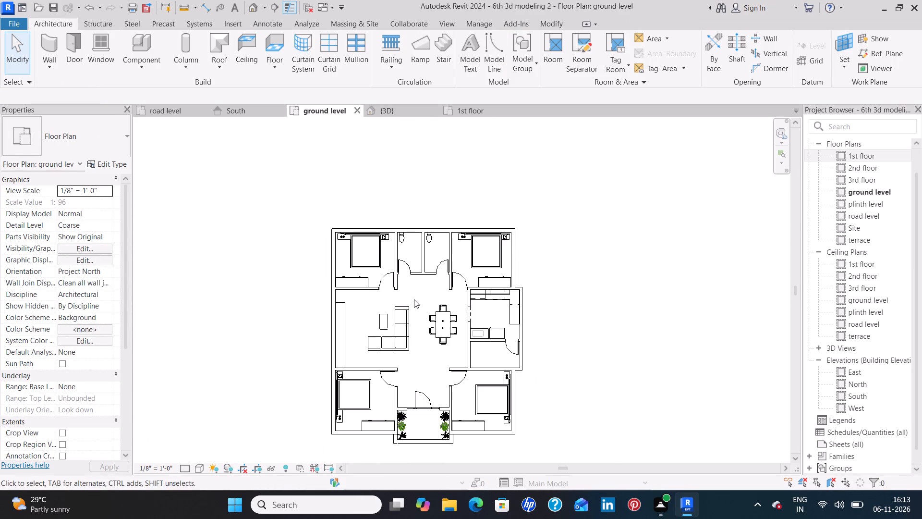
{"action": "middle_click_drag", "start_coordinate": [414, 299], "coordinate": [418, 257]}
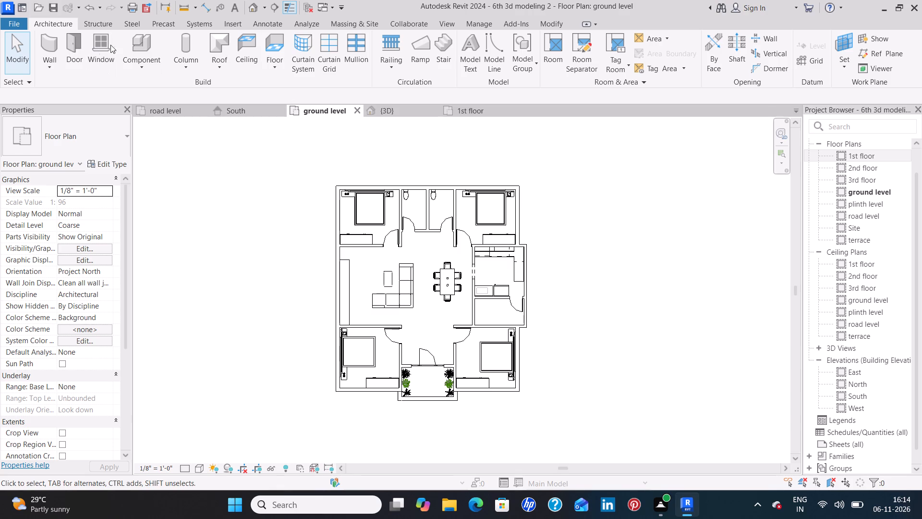
{"action": "left_click", "coordinate": [134, 45]}
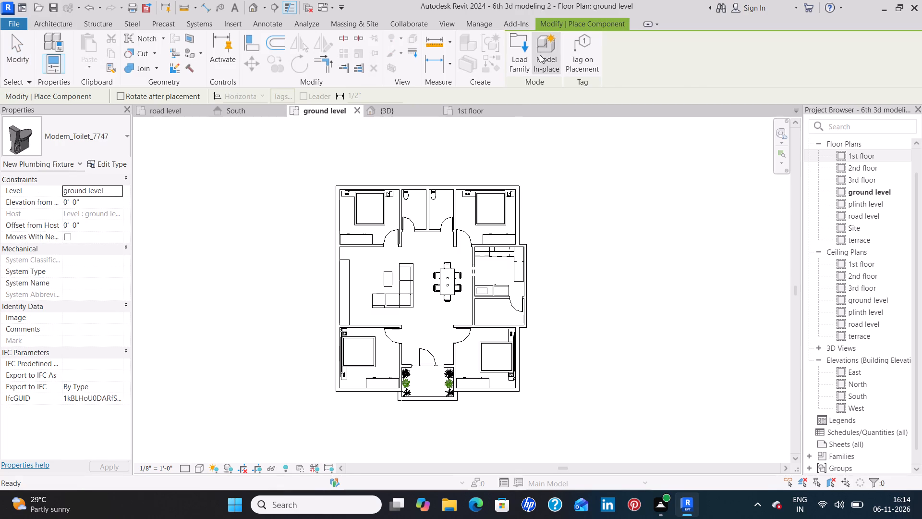
{"action": "left_click", "coordinate": [513, 57]}
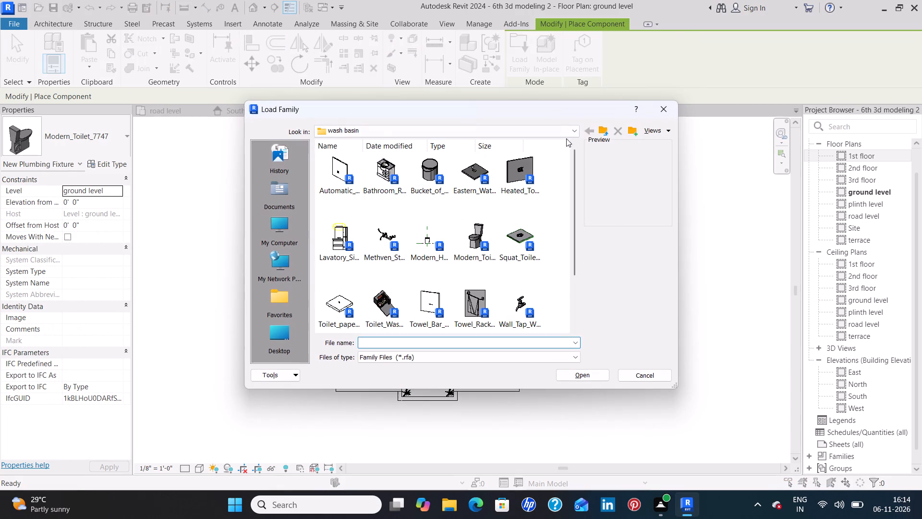
{"action": "left_click", "coordinate": [605, 129]}
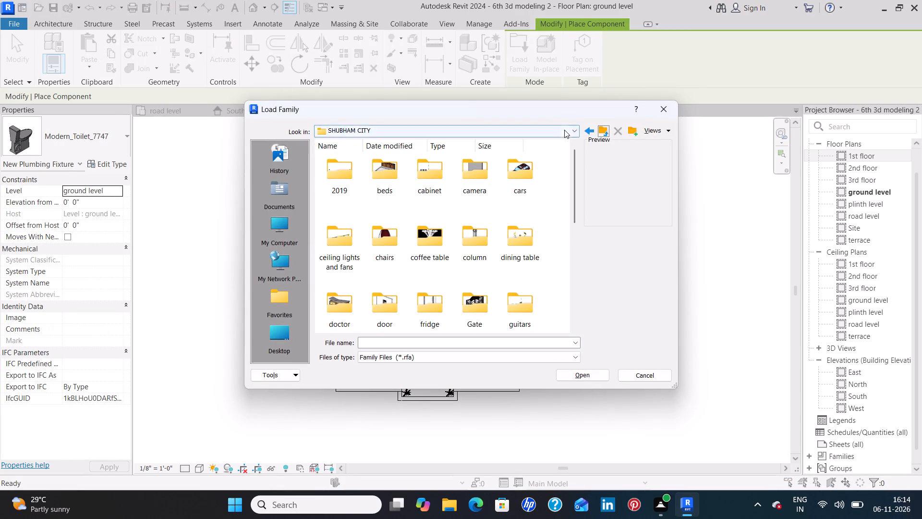
{"action": "left_click", "coordinate": [564, 130]}
{"action": "left_click", "coordinate": [437, 220]}
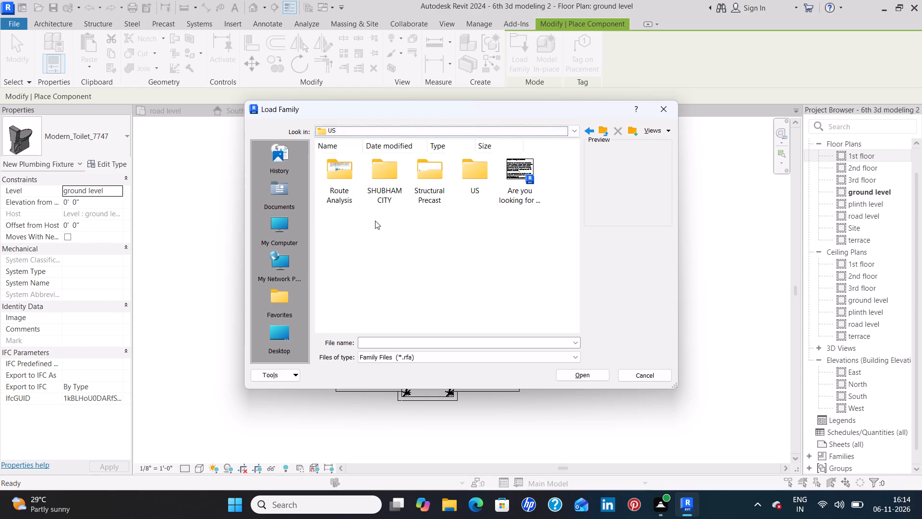
{"action": "double_click", "coordinate": [473, 165]}
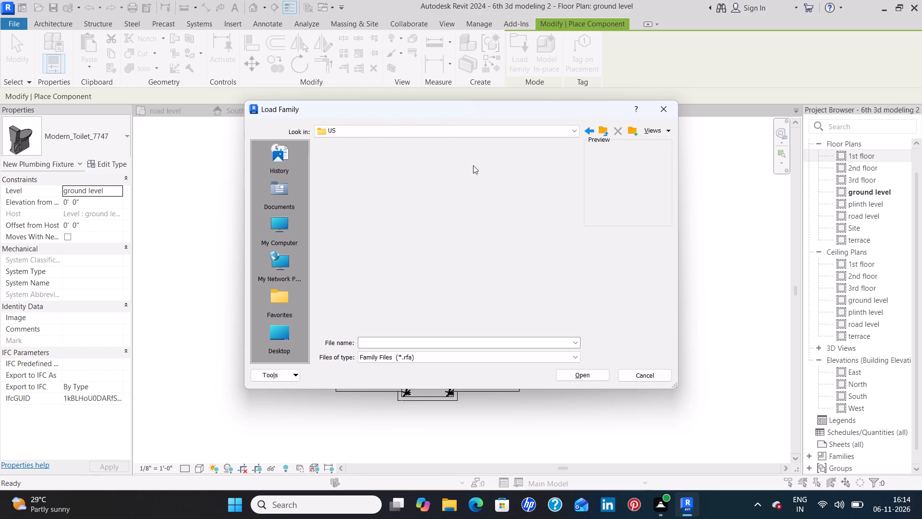
{"action": "double_click", "coordinate": [345, 168]}
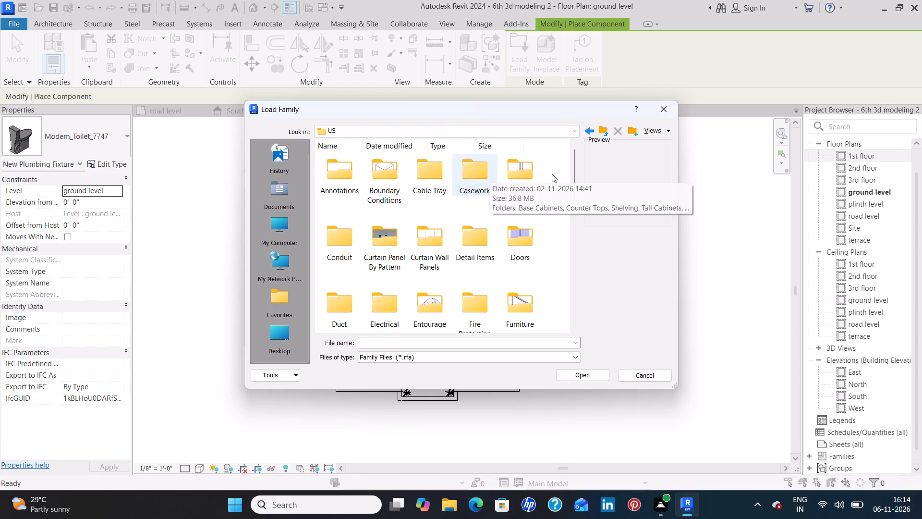
{"action": "scroll", "coordinate": [399, 235], "scroll_direction": "down", "scroll_amount": 1}
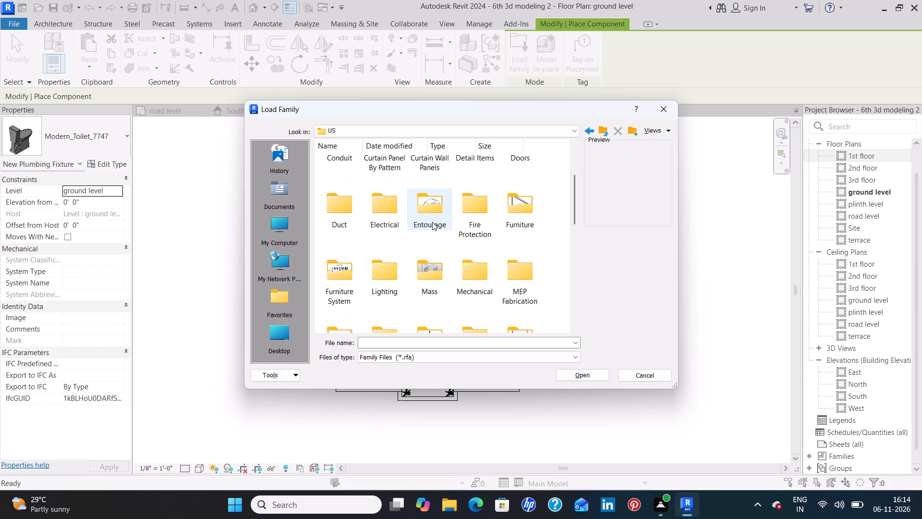
{"action": "double_click", "coordinate": [512, 206]}
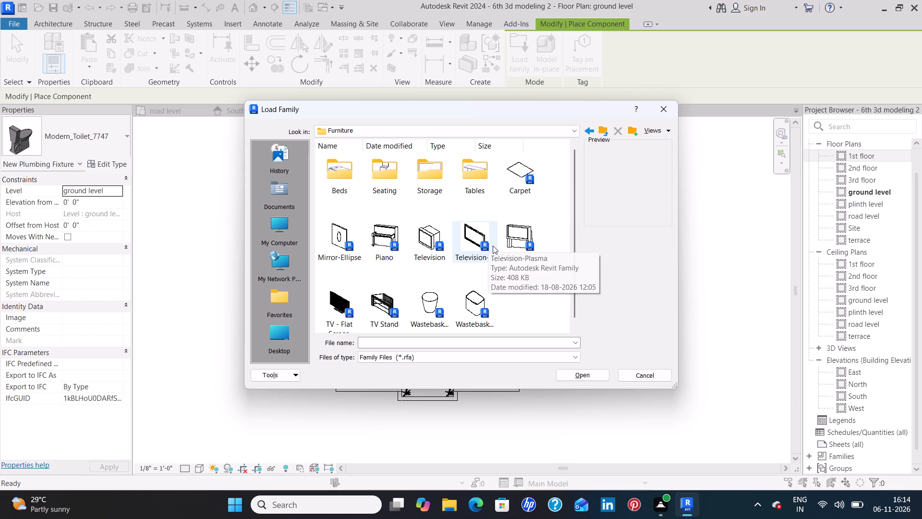
{"action": "scroll", "coordinate": [493, 246], "scroll_direction": "down", "scroll_amount": 2}
{"action": "left_click", "coordinate": [600, 130]}
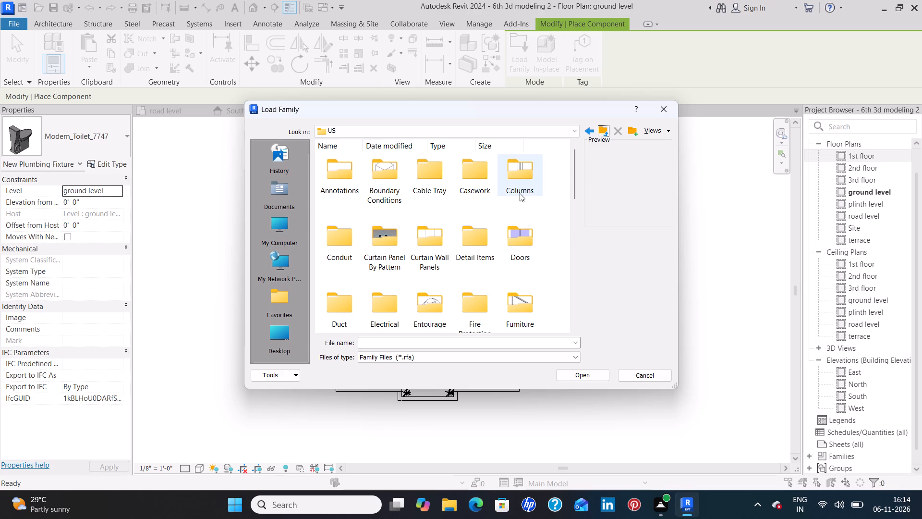
{"action": "scroll", "coordinate": [477, 221], "scroll_direction": "down", "scroll_amount": 1}
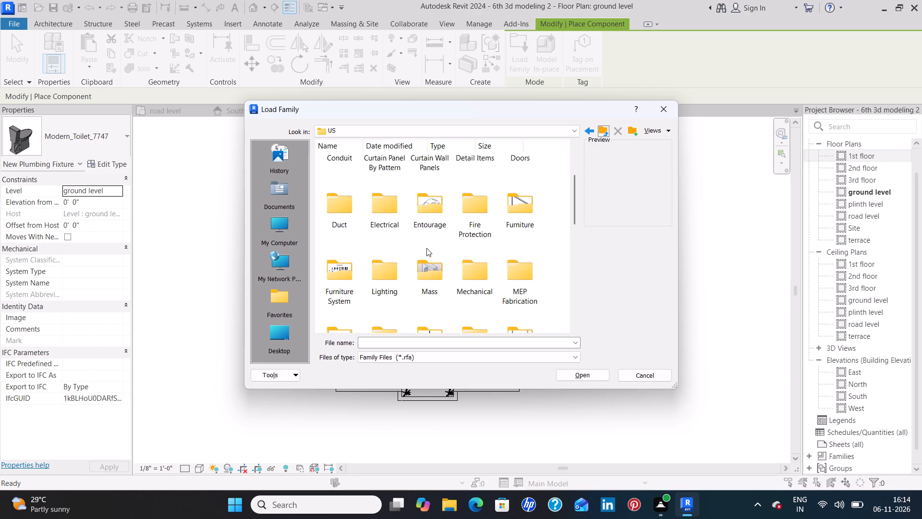
{"action": "double_click", "coordinate": [478, 266]}
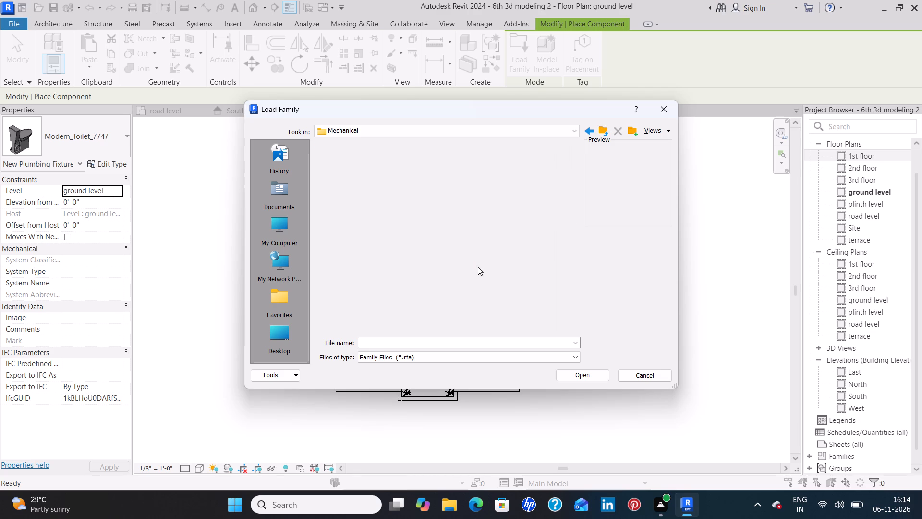
{"action": "double_click", "coordinate": [346, 184]}
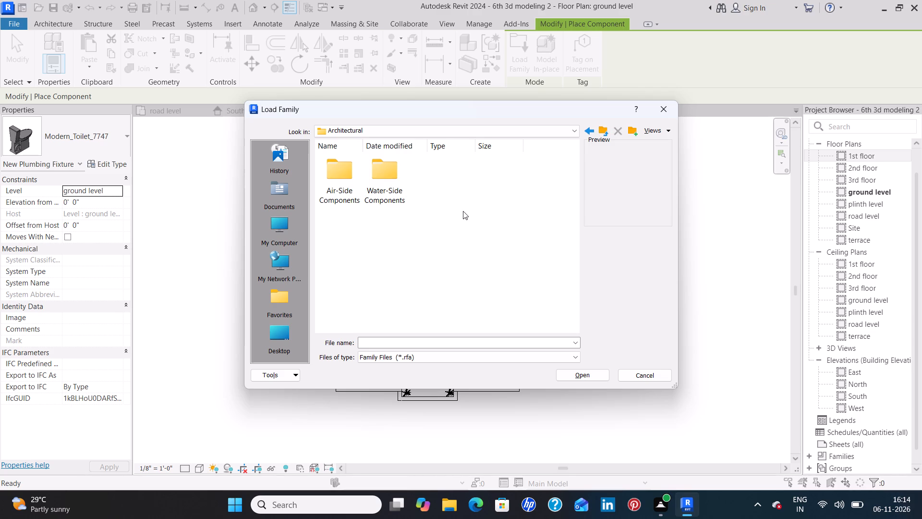
{"action": "left_click", "coordinate": [602, 126]}
{"action": "double_click", "coordinate": [373, 178]}
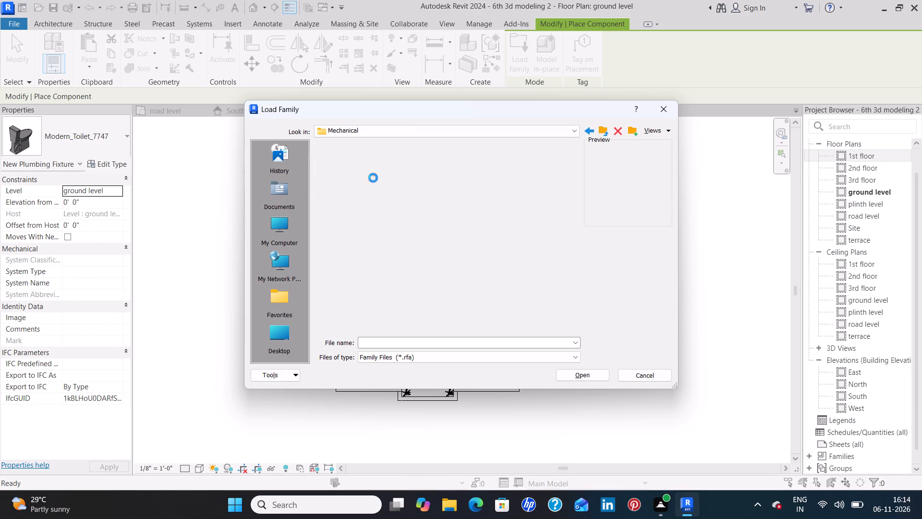
{"action": "double_click", "coordinate": [607, 129]}
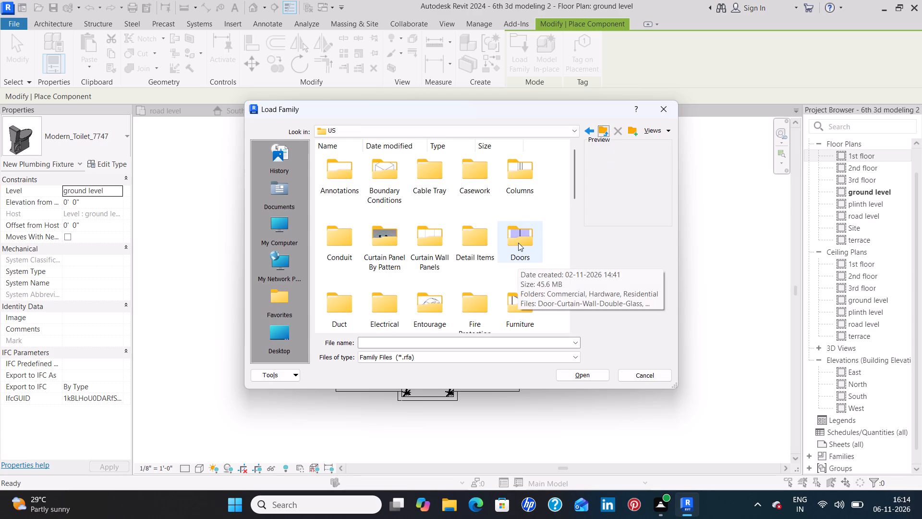
{"action": "scroll", "coordinate": [518, 243], "scroll_direction": "down", "scroll_amount": 2}
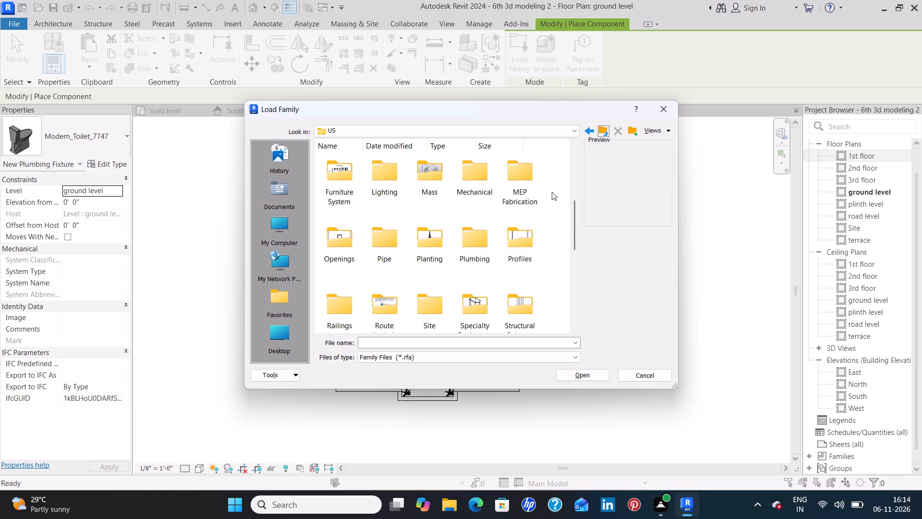
{"action": "double_click", "coordinate": [526, 171]}
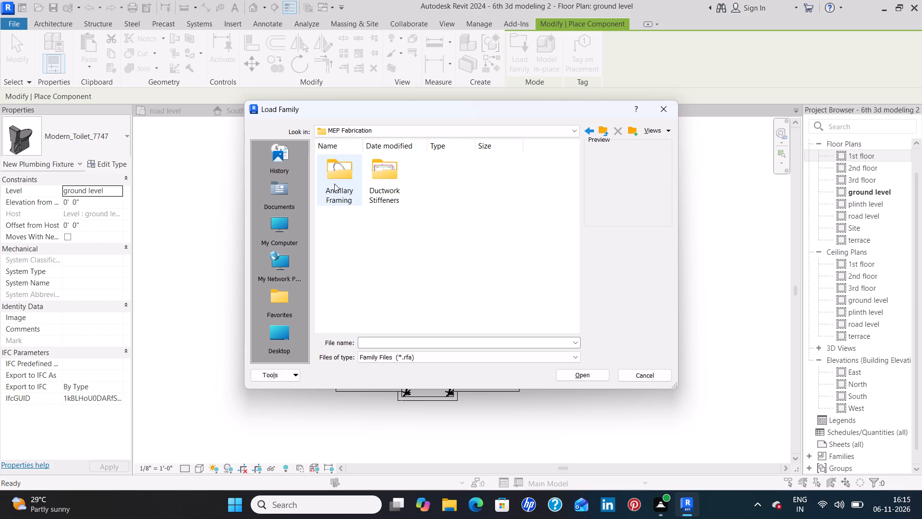
{"action": "left_click", "coordinate": [600, 127]}
Load the Sink Kitchen-Single family from the US library's Plumbing > Architectural > Fixtures > Sinks folder, dismissing the save reminder.
{"action": "scroll", "coordinate": [429, 244], "scroll_direction": "down", "scroll_amount": 2}
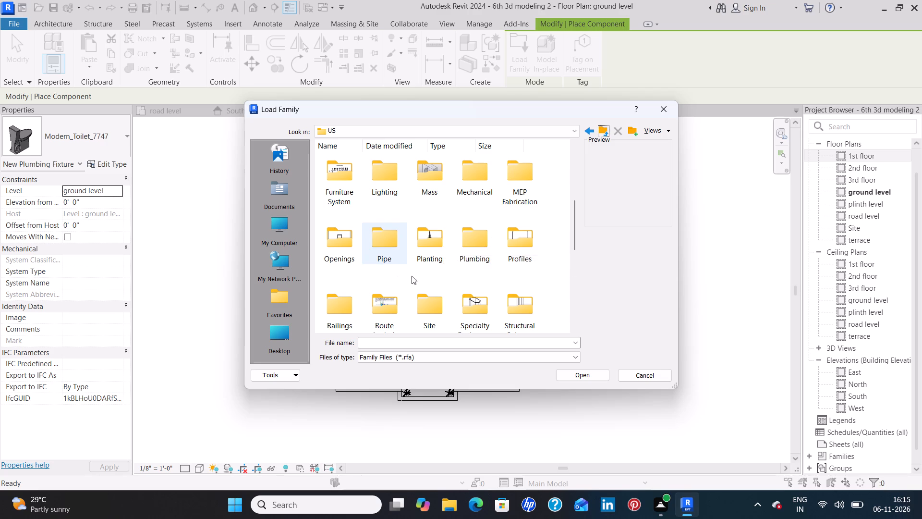
{"action": "left_click", "coordinate": [482, 257]}
{"action": "left_click", "coordinate": [479, 257]}
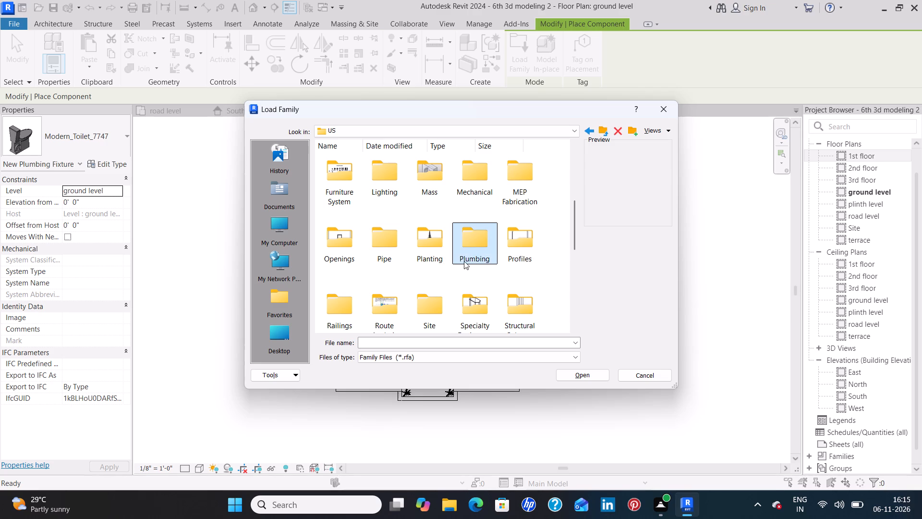
{"action": "left_click", "coordinate": [474, 242]}
{"action": "double_click", "coordinate": [474, 242]}
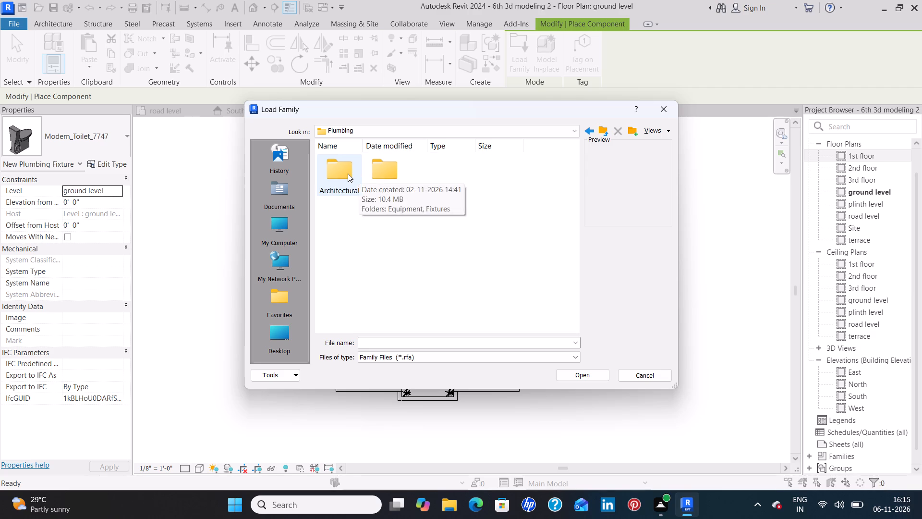
{"action": "double_click", "coordinate": [347, 173]}
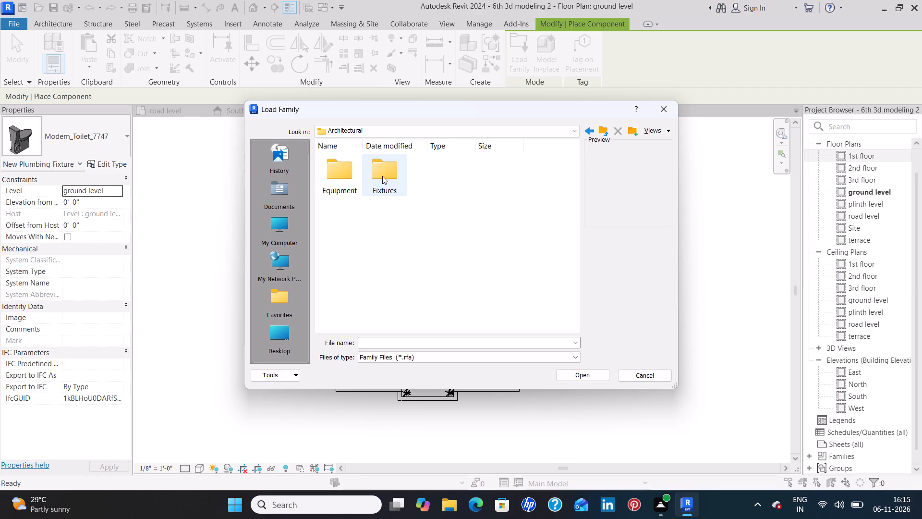
{"action": "double_click", "coordinate": [380, 176]}
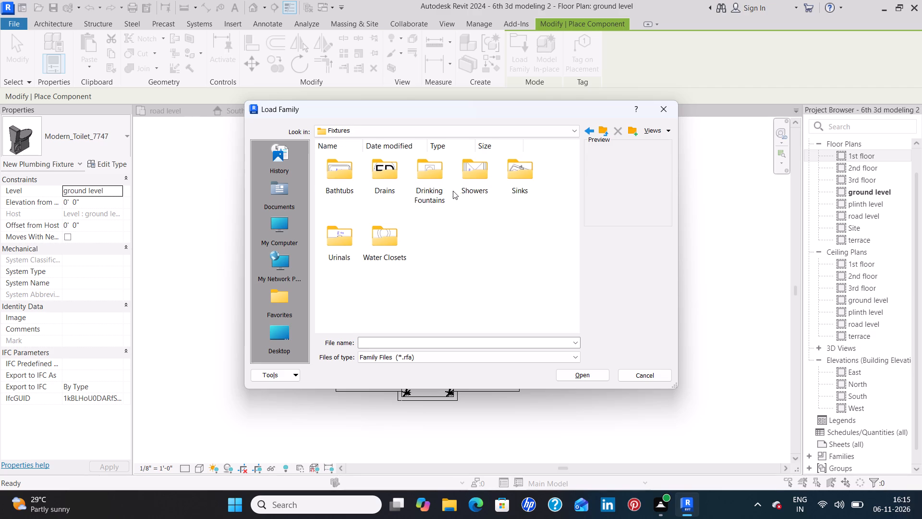
{"action": "double_click", "coordinate": [521, 173]}
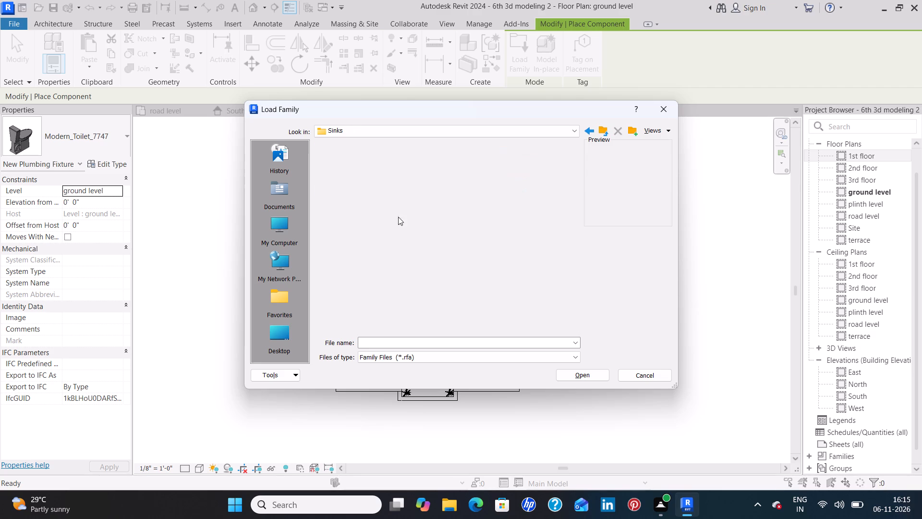
{"action": "left_click", "coordinate": [426, 179]}
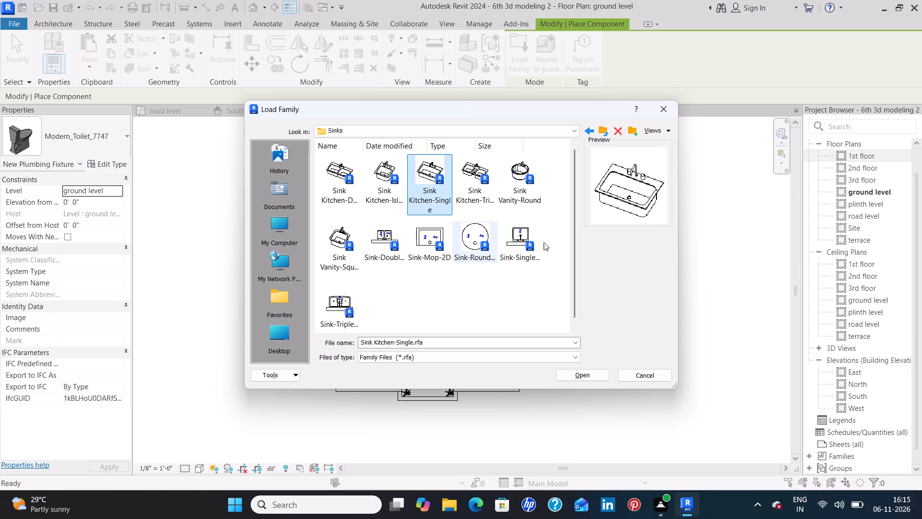
{"action": "left_click", "coordinate": [588, 372]}
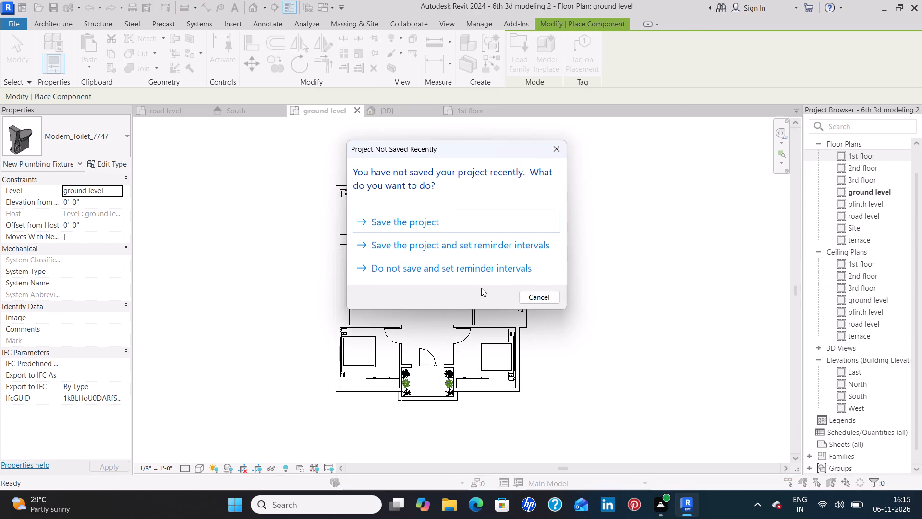
{"action": "left_click", "coordinate": [554, 148]}
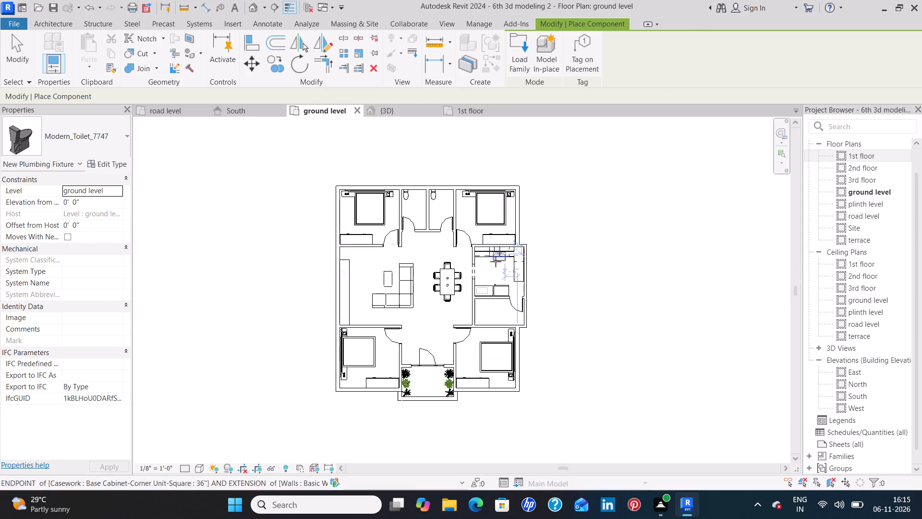
Place the 30" x 21" kitchen sink over the countertop's sink hole beside the refrigerator, rotated with its faucet towards the south wall.
{"action": "scroll", "coordinate": [495, 284], "scroll_direction": "up", "scroll_amount": 16}
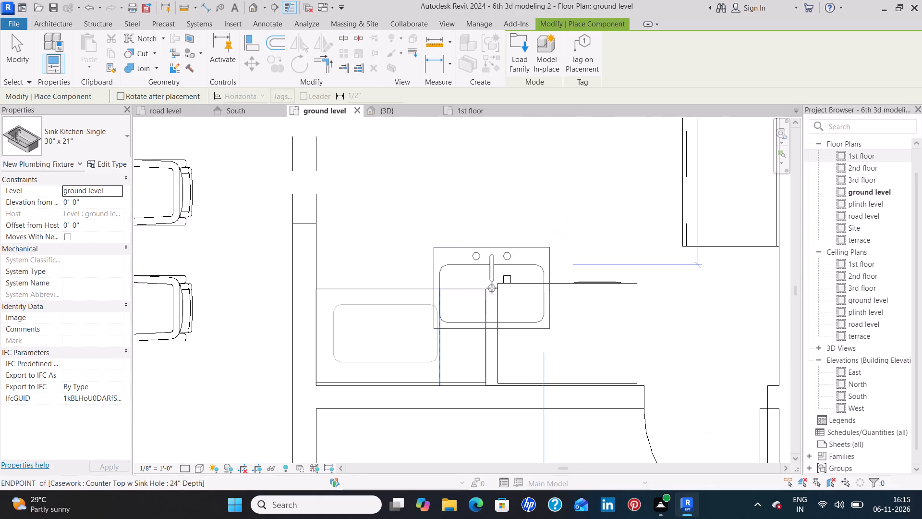
{"action": "key", "text": "space"}
{"action": "key", "text": "space"}
{"action": "key", "text": "space"}
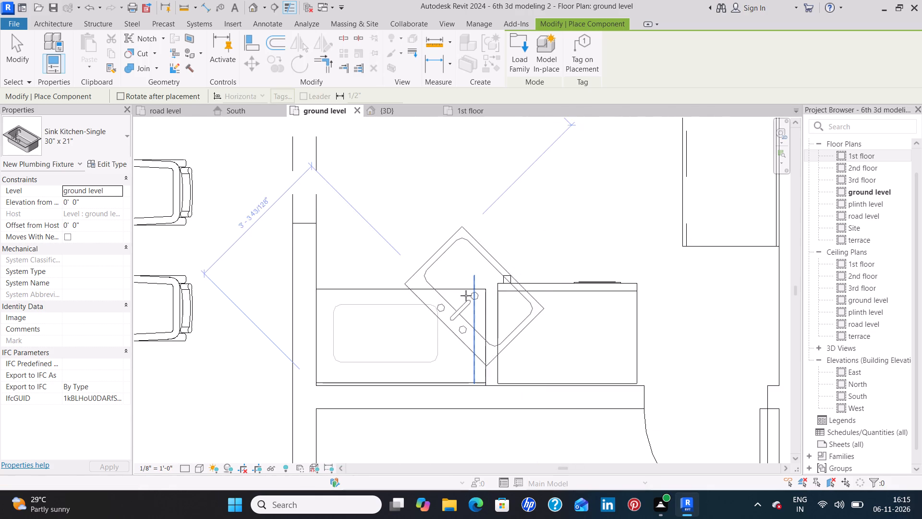
{"action": "key", "text": "space"}
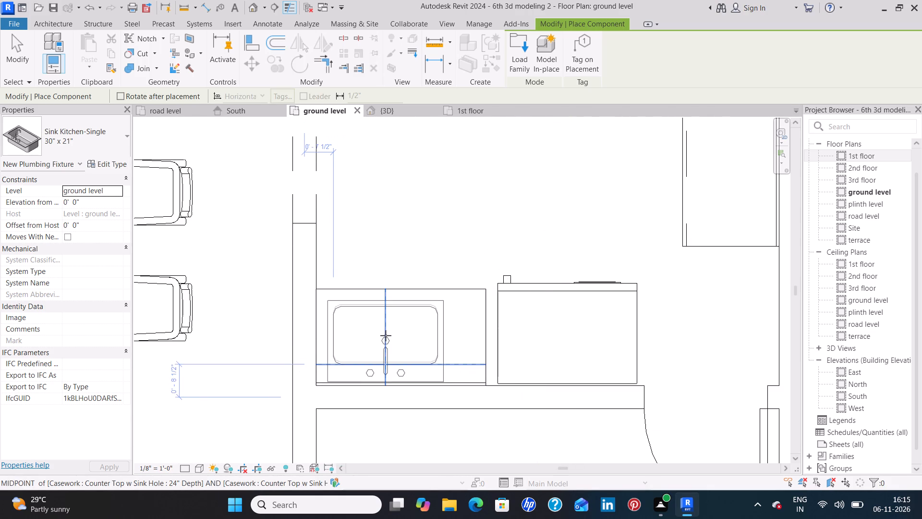
{"action": "left_click", "coordinate": [386, 335]}
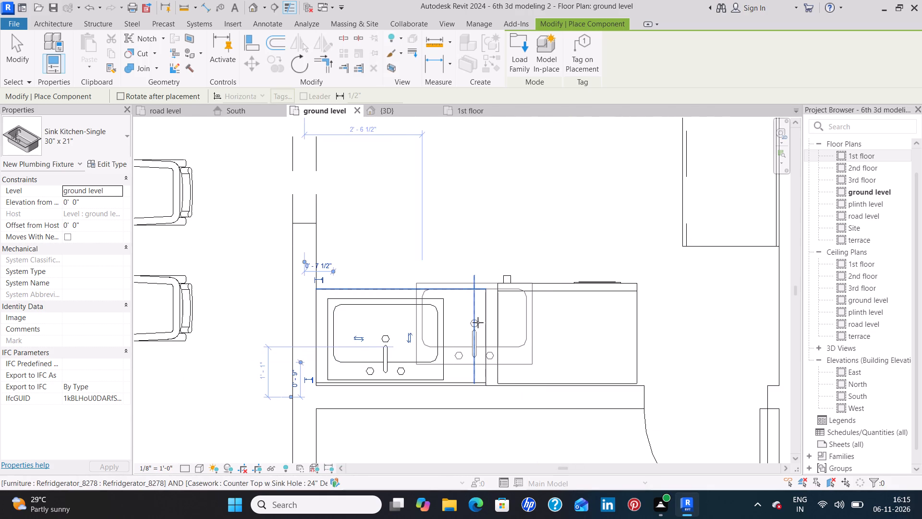
{"action": "key", "text": "Escape"}
{"action": "key", "text": "Escape"}
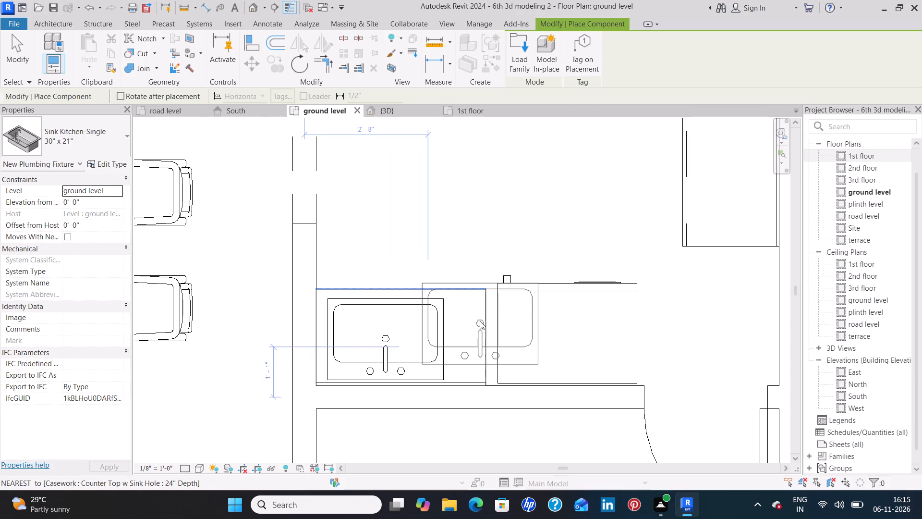
Load the Sink - Work family from the library's Plumbing > MEP > Fixtures > Sinks folder.
{"action": "scroll", "coordinate": [480, 320], "scroll_direction": "down", "scroll_amount": 3}
{"action": "scroll", "coordinate": [581, 283], "scroll_direction": "down", "scroll_amount": 3}
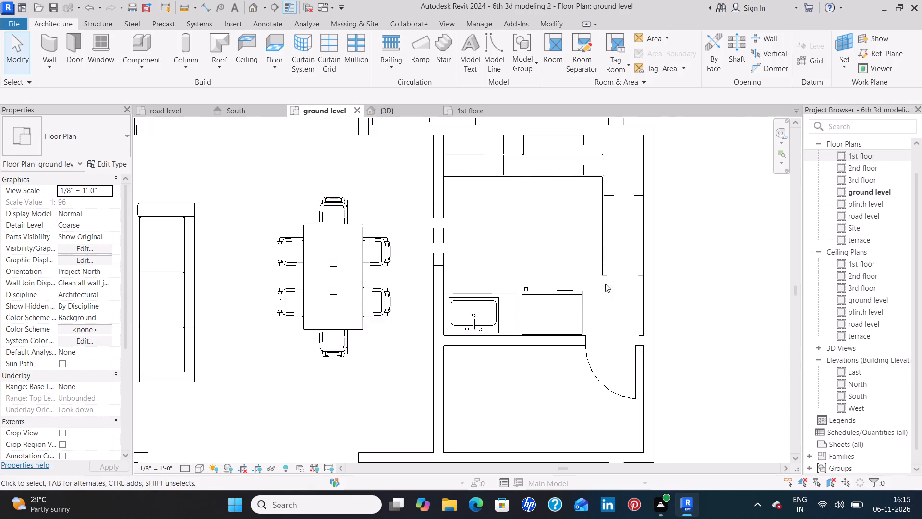
{"action": "scroll", "coordinate": [641, 291], "scroll_direction": "down", "scroll_amount": 3}
{"action": "scroll", "coordinate": [398, 335], "scroll_direction": "down", "scroll_amount": 3}
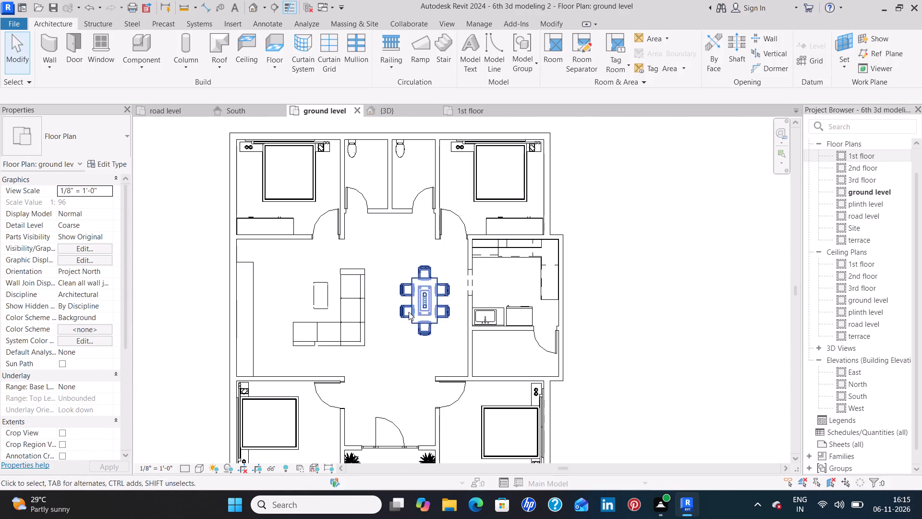
{"action": "left_click", "coordinate": [146, 43]}
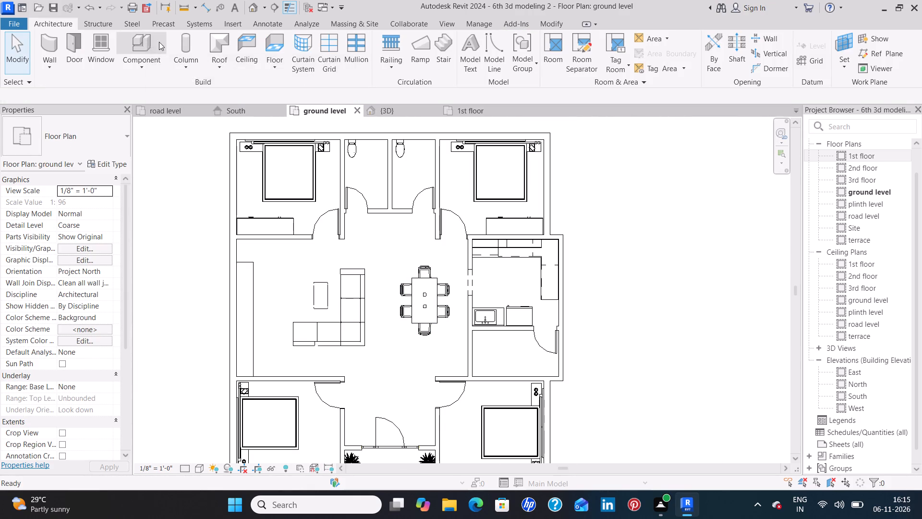
{"action": "left_click", "coordinate": [522, 61]}
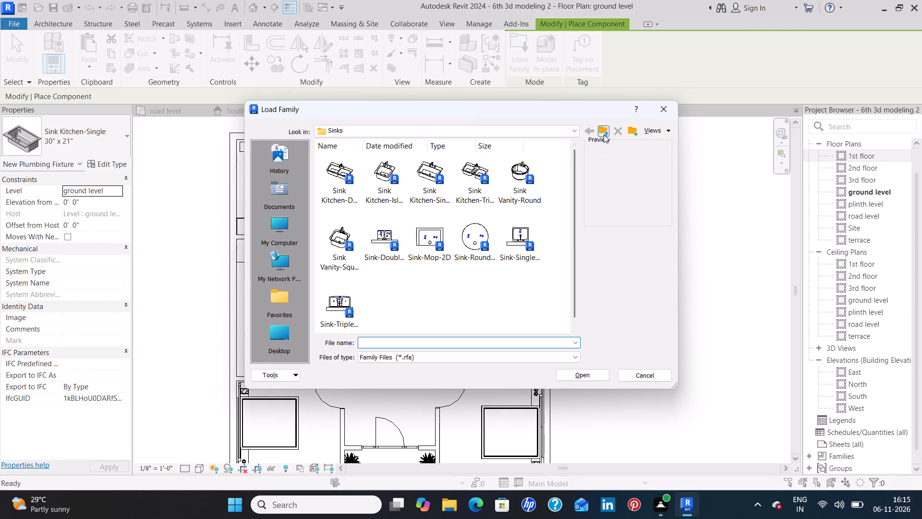
{"action": "left_click", "coordinate": [604, 135]}
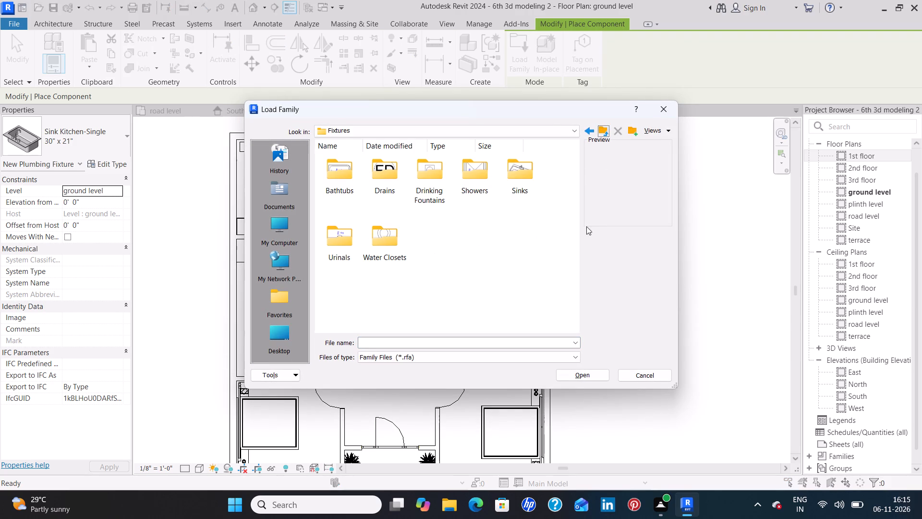
{"action": "left_click", "coordinate": [605, 129]}
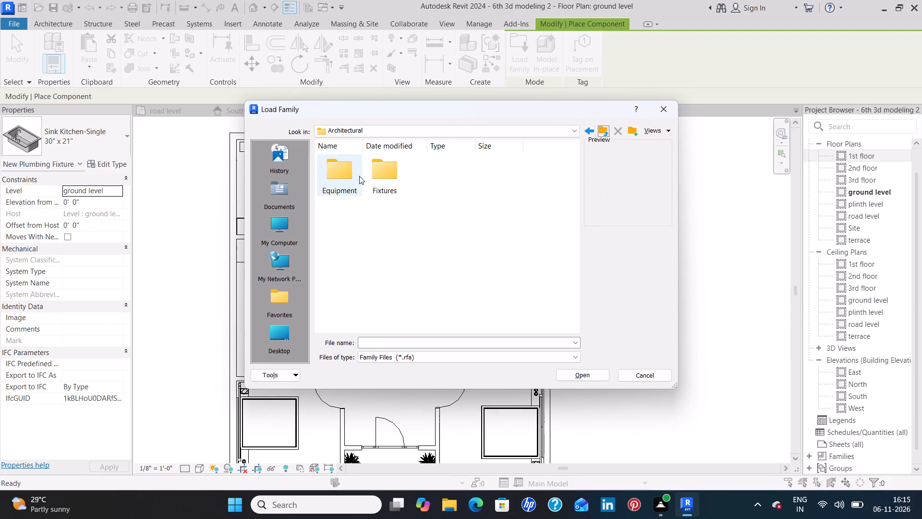
{"action": "left_click", "coordinate": [605, 131]}
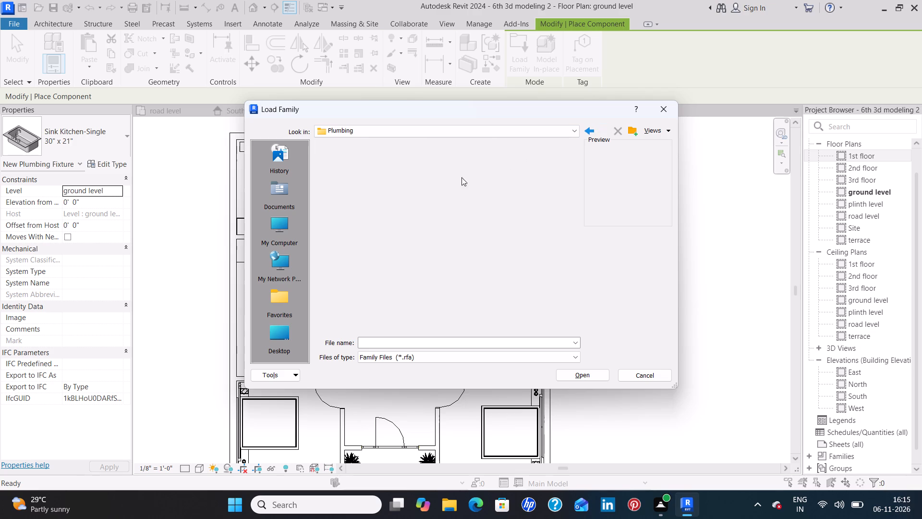
{"action": "double_click", "coordinate": [379, 180]}
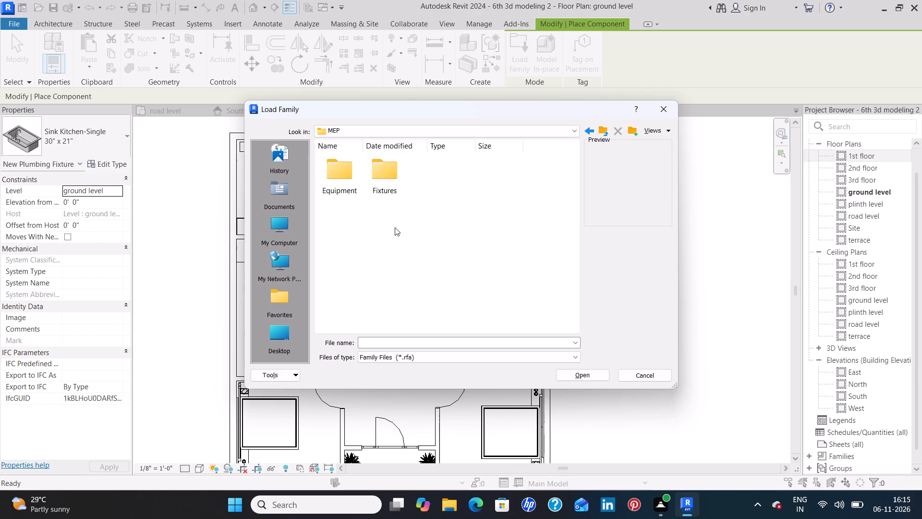
{"action": "double_click", "coordinate": [379, 181]}
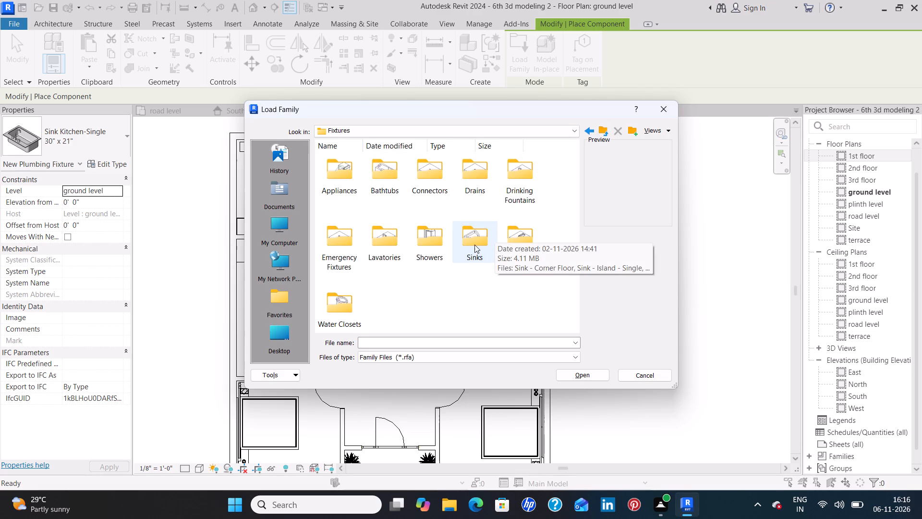
{"action": "double_click", "coordinate": [467, 235]}
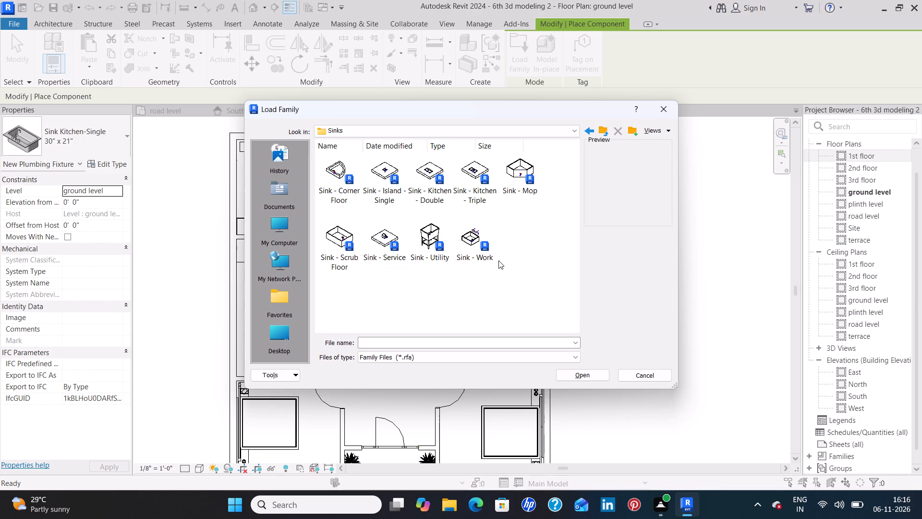
{"action": "left_click", "coordinate": [470, 245]}
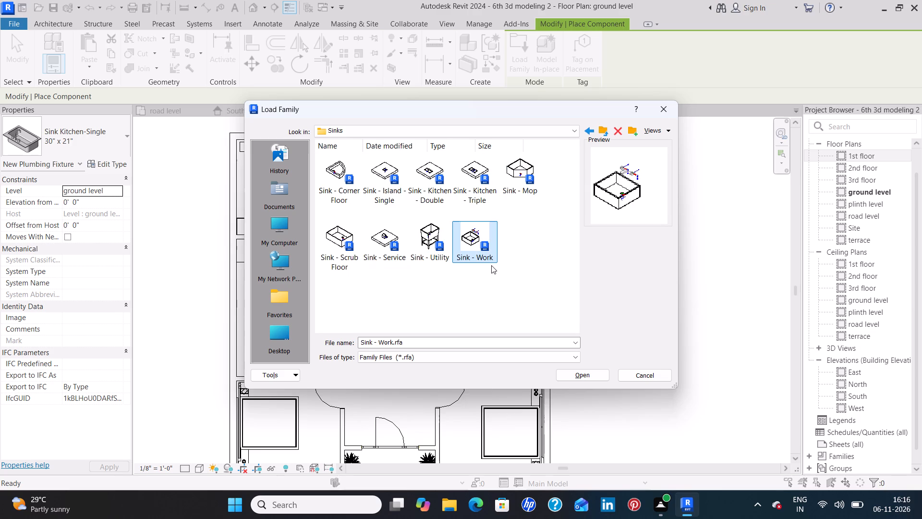
{"action": "left_click", "coordinate": [580, 372]}
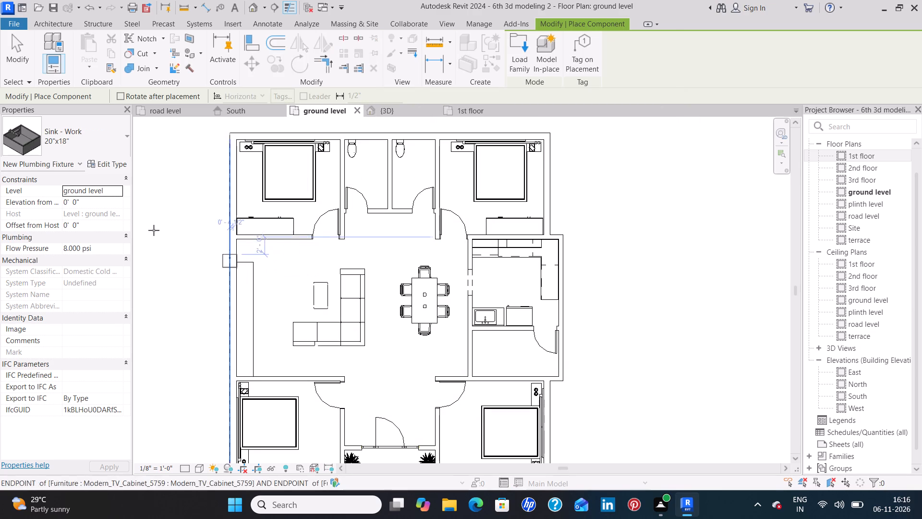
Duplicate the Sink - Work 20"x18" type, accepting the suggested name.
{"action": "left_click", "coordinate": [112, 147]}
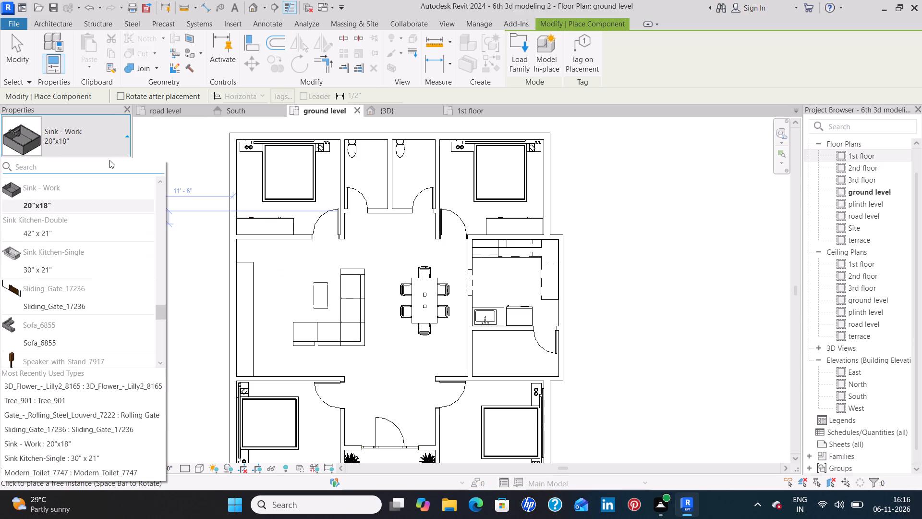
{"action": "left_click", "coordinate": [94, 136]}
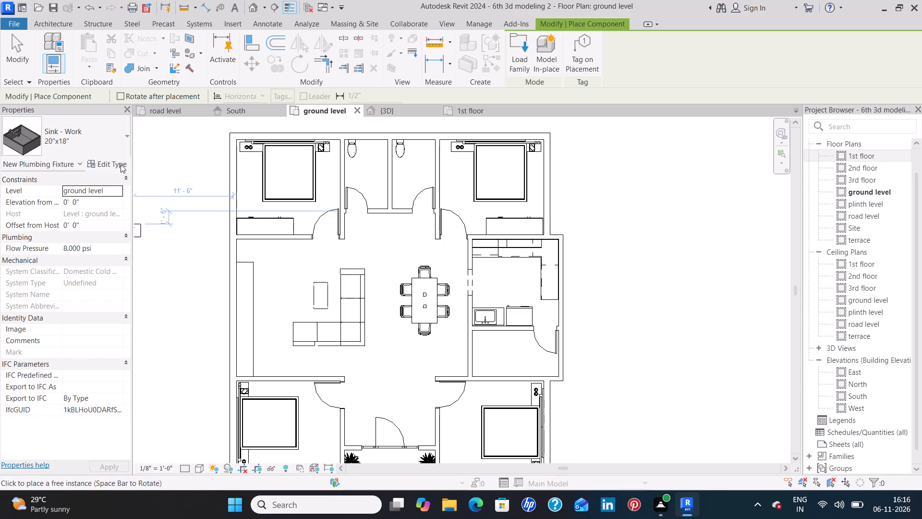
{"action": "left_click", "coordinate": [121, 165]}
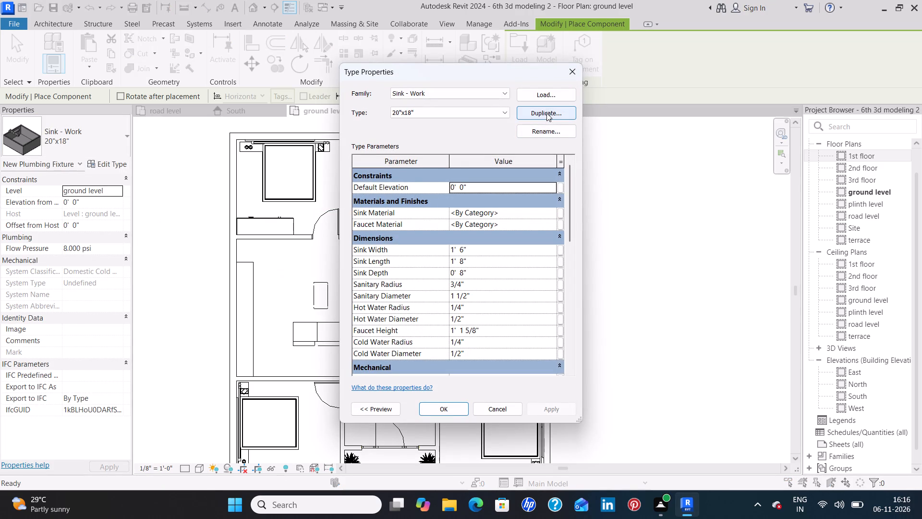
{"action": "left_click", "coordinate": [546, 113]}
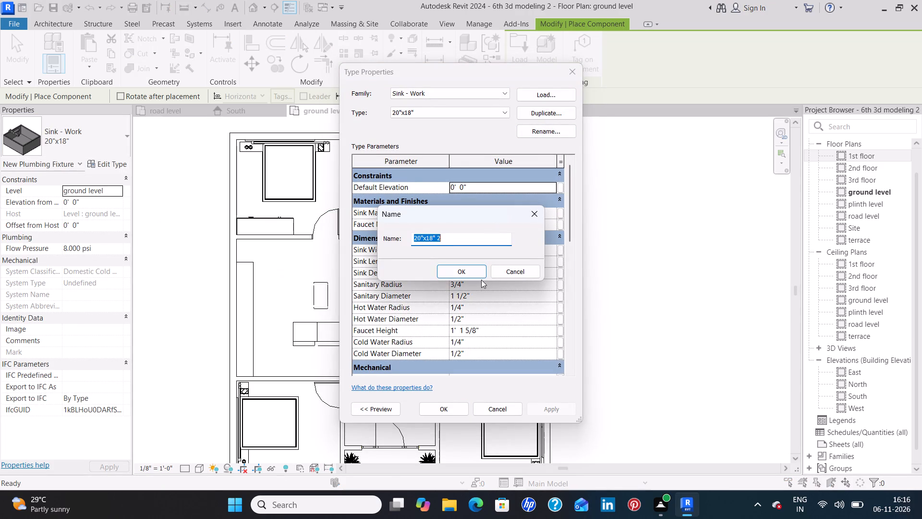
{"action": "left_click", "coordinate": [463, 274]}
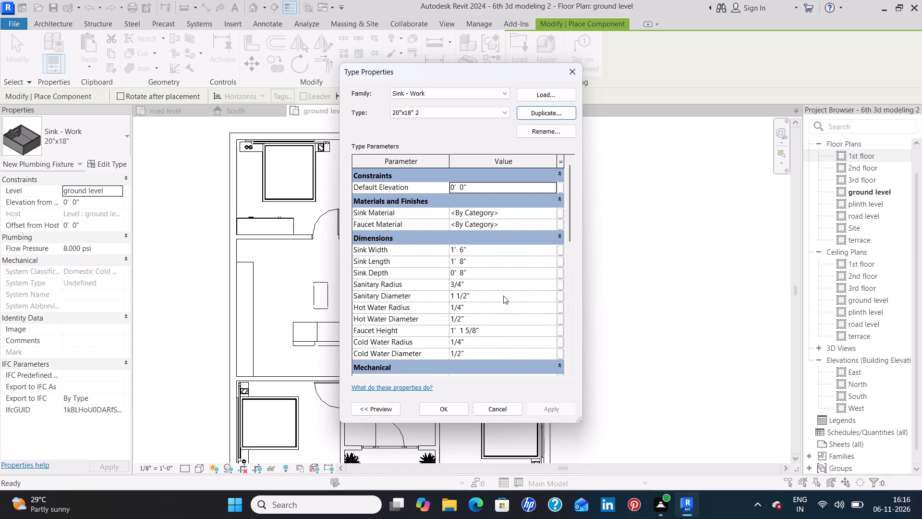
Set the duplicated sink type's Sink Width to 1' 0" and Sink Length to 1' 4".
{"action": "scroll", "coordinate": [496, 252], "scroll_direction": "up", "scroll_amount": 3}
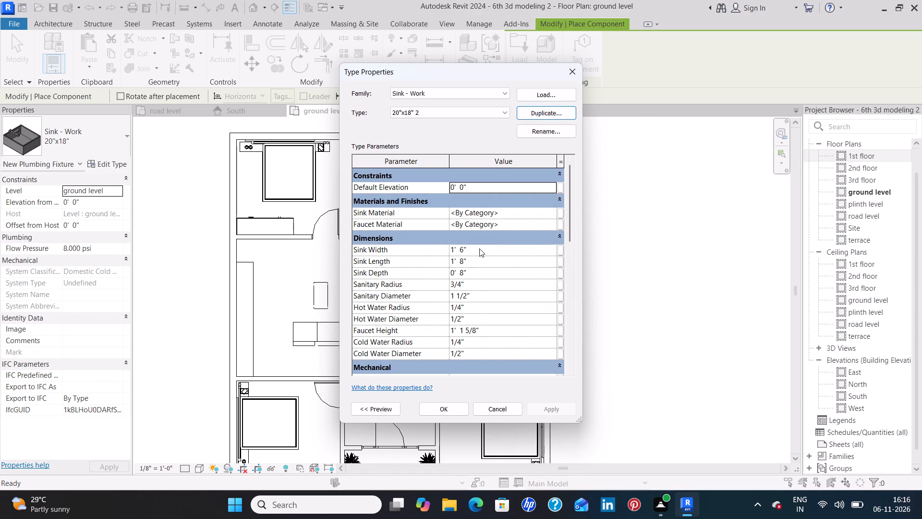
{"action": "left_click", "coordinate": [479, 248]}
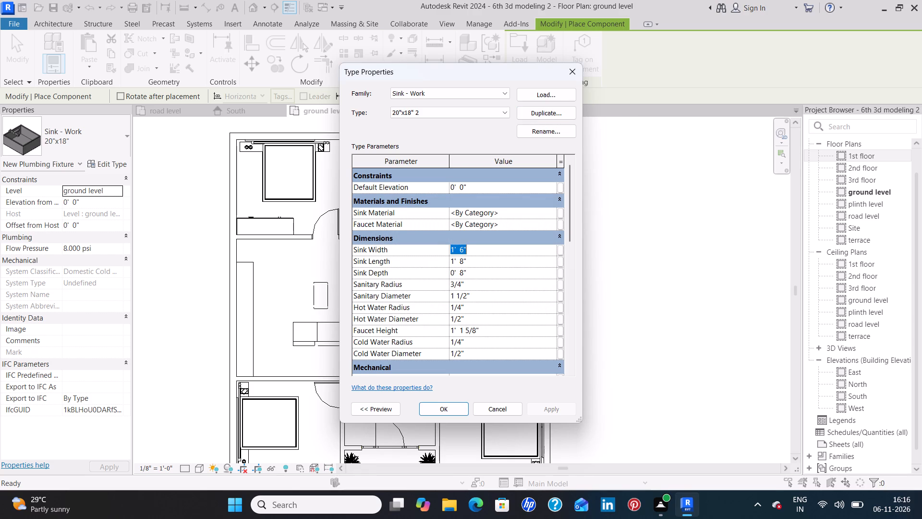
{"action": "key", "text": "BackSpace"}
{"action": "key", "text": "1"}
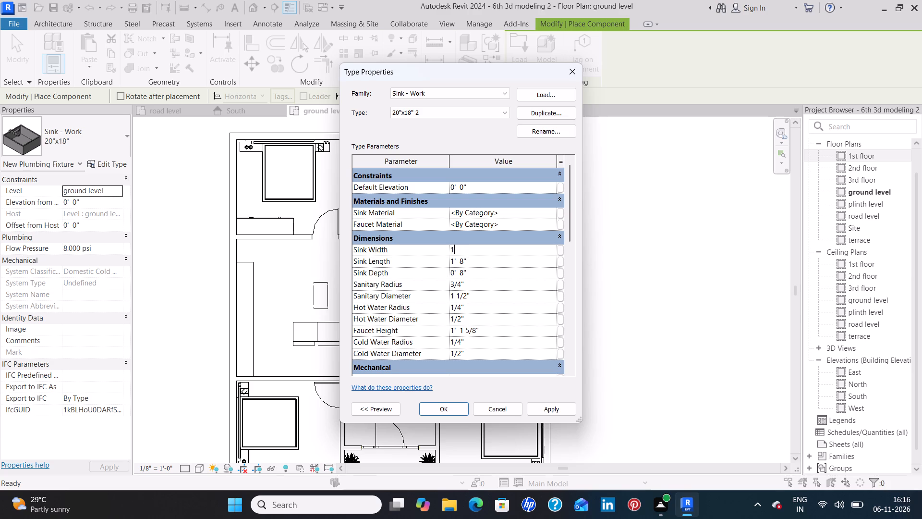
{"action": "key", "text": "apostrophe"}
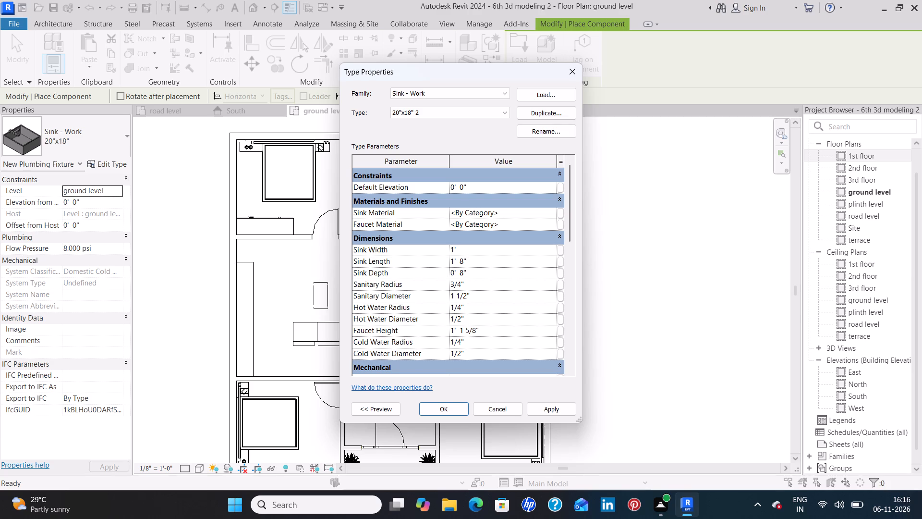
{"action": "left_click", "coordinate": [484, 260]}
{"action": "key", "text": "BackSpace"}
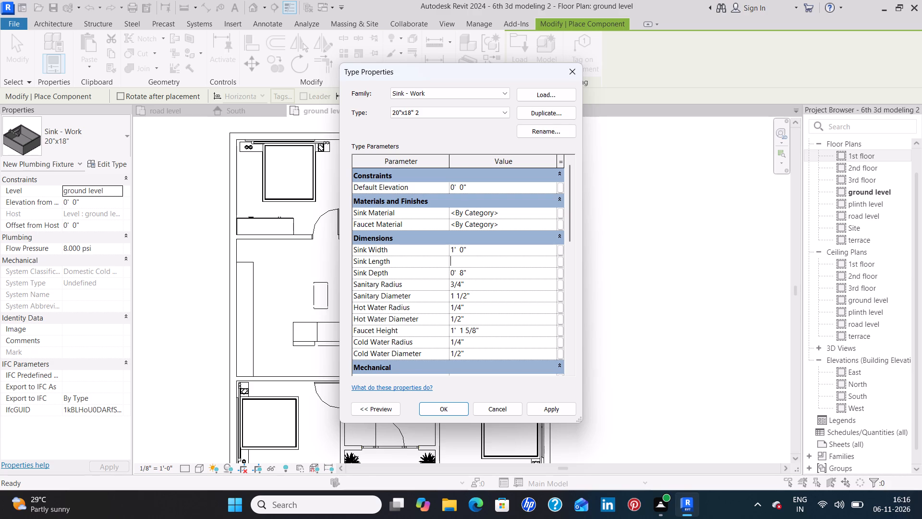
{"action": "key", "text": "1"}
{"action": "key", "text": "apostrophe"}
{"action": "key", "text": "4"}
{"action": "key", "text": "shift+quotedbl"}
{"action": "left_click", "coordinate": [556, 413]}
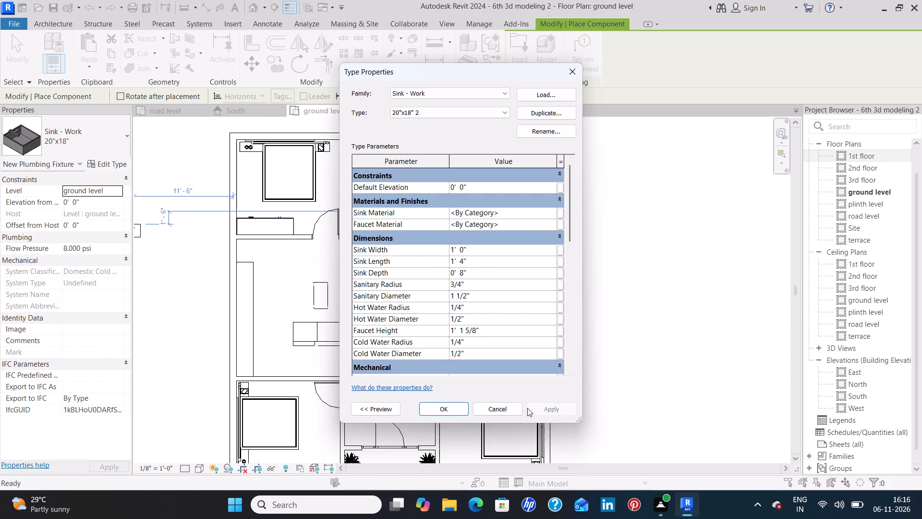
{"action": "left_click", "coordinate": [456, 410]}
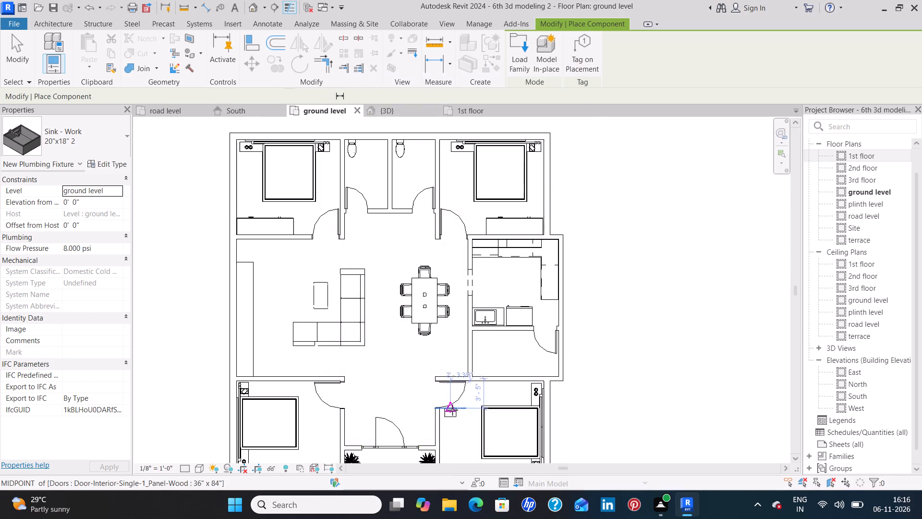
Place the resized sink in the eastern bathroom's southwest corner, against the south wall and about 4'-7" from the east wall.
{"action": "scroll", "coordinate": [400, 189], "scroll_direction": "up", "scroll_amount": 3}
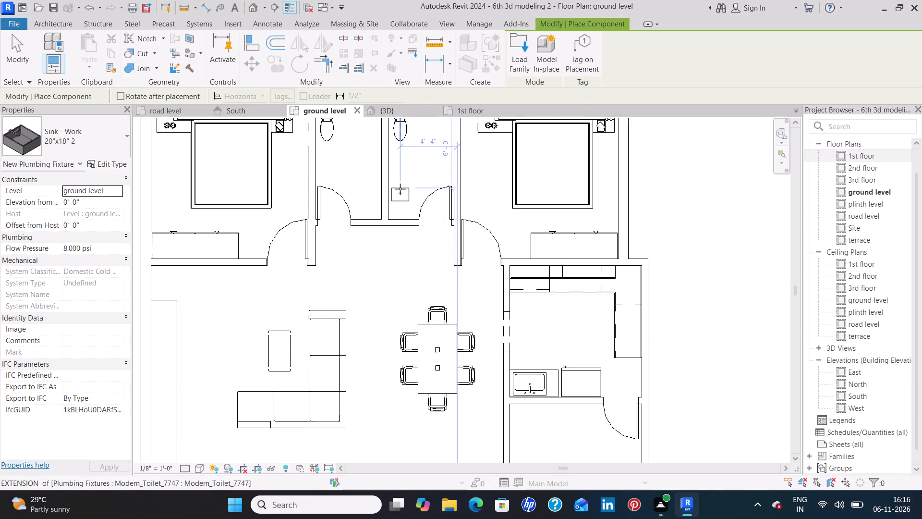
{"action": "scroll", "coordinate": [397, 191], "scroll_direction": "up", "scroll_amount": 4}
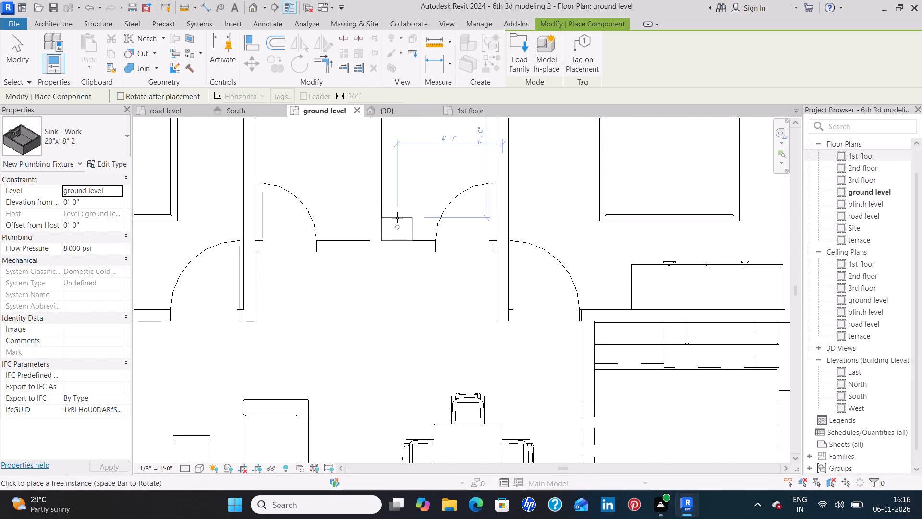
{"action": "left_click", "coordinate": [397, 218]}
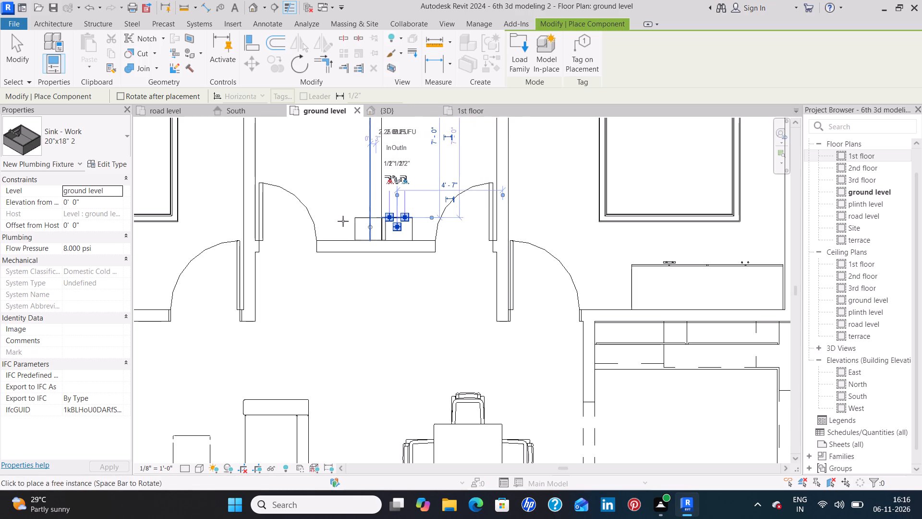
Place a rotated resized sink in the western bathroom's southeast corner, against the south wall and about 4'-7" from the west wall.
{"action": "key", "text": "space"}
{"action": "key", "text": "space"}
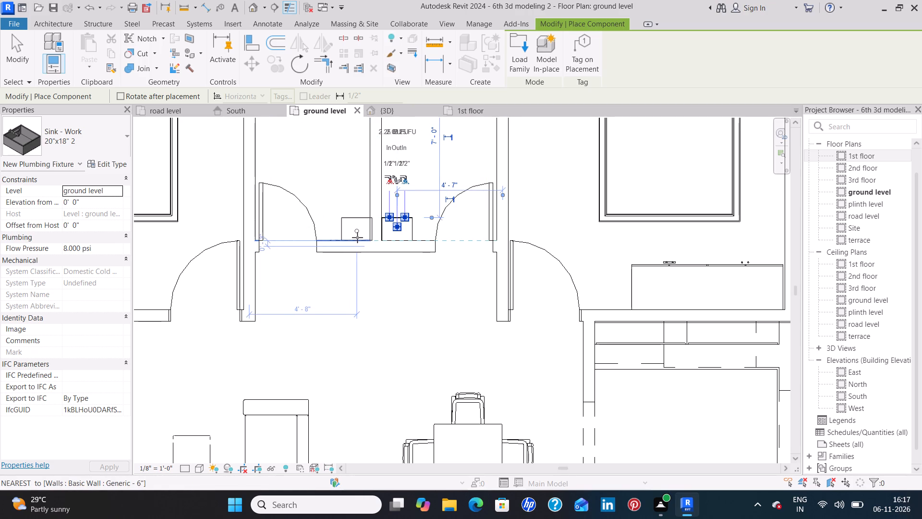
{"action": "left_click", "coordinate": [354, 238]}
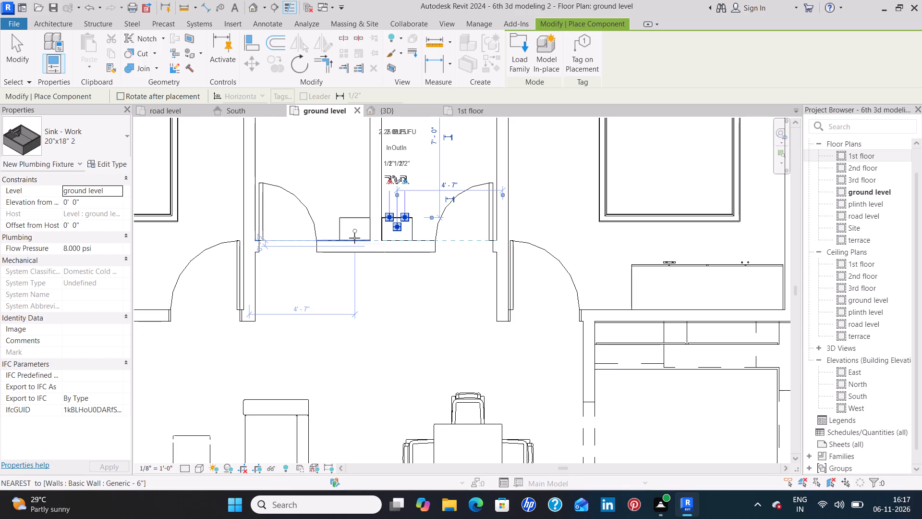
{"action": "key", "text": "Escape"}
{"action": "key", "text": "Escape"}
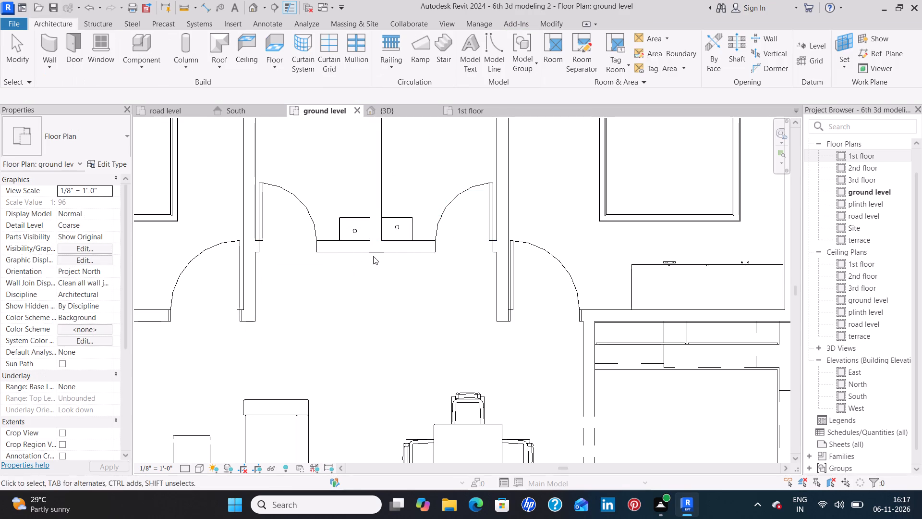
Delete the sink in the eastern bathroom.
{"action": "left_click", "coordinate": [411, 222]}
{"action": "key", "text": "Delete"}
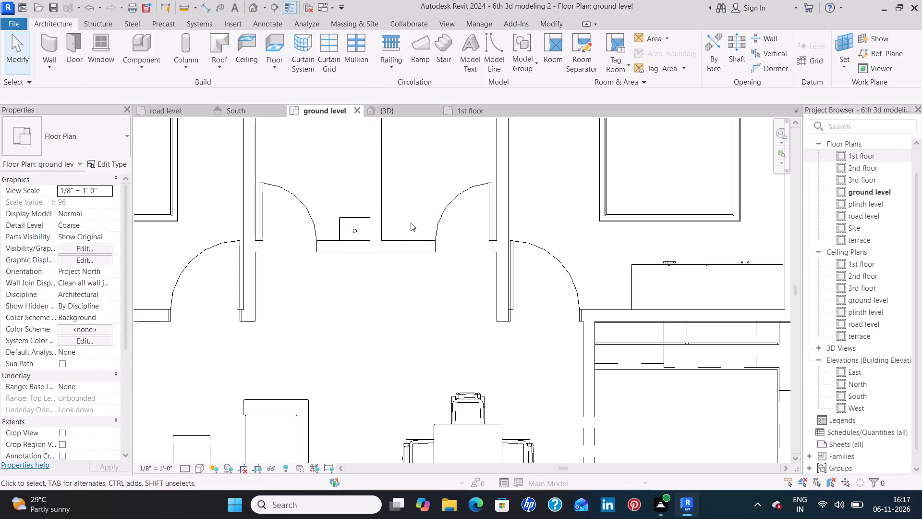
Create two matching sinks in the eastern bathroom's southwest corner, the second rotated and overlapping the south wall, about 0'-11" from the partition's centreline.
{"action": "left_click", "coordinate": [356, 231]}
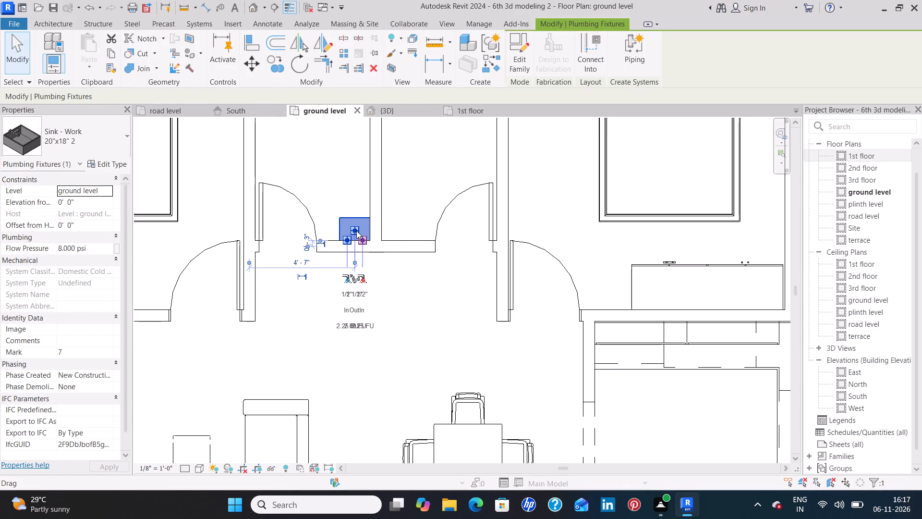
{"action": "type", "text": "cs"}
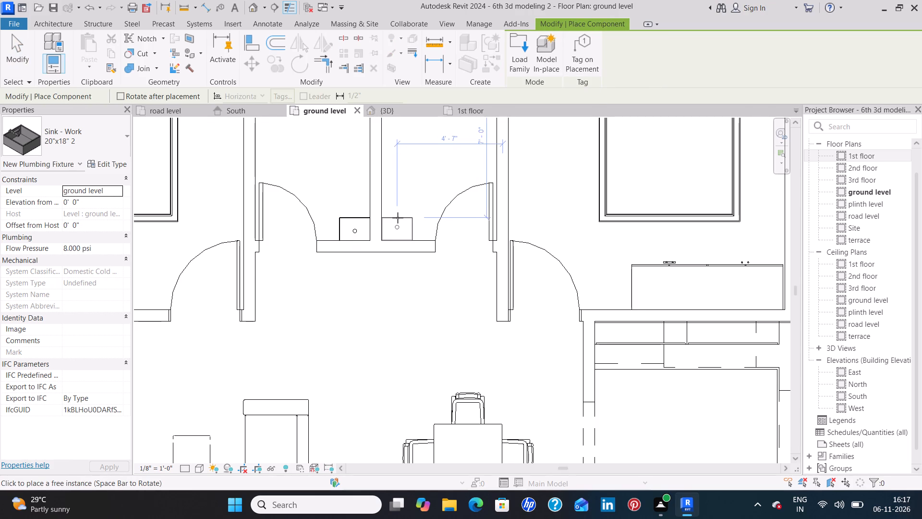
{"action": "left_click", "coordinate": [398, 218]}
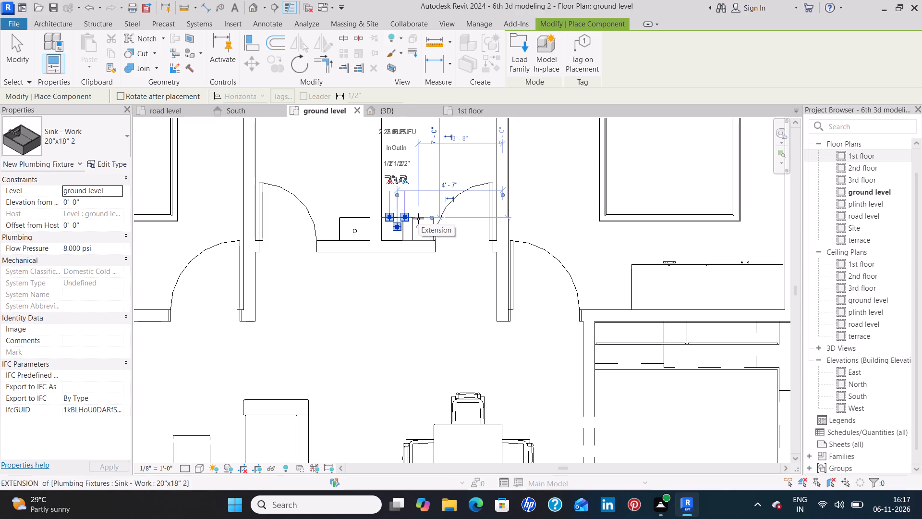
{"action": "key", "text": "space"}
{"action": "key", "text": "space"}
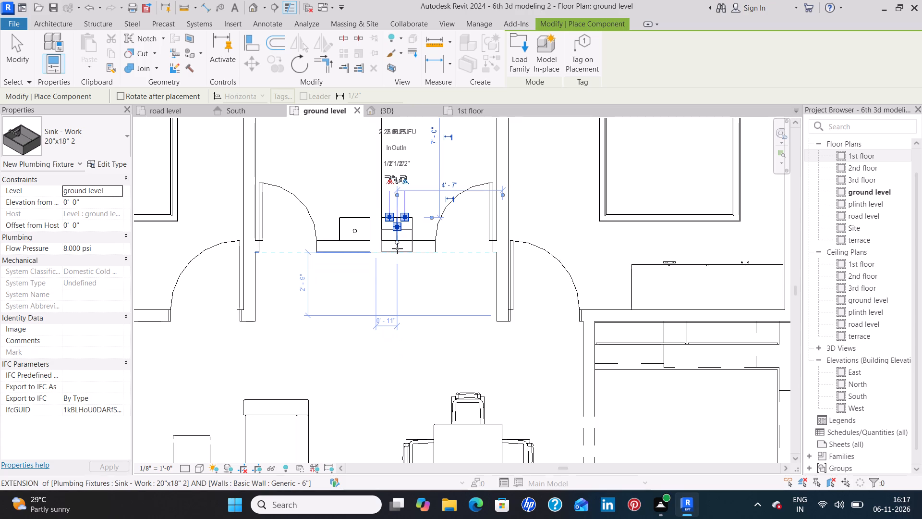
{"action": "left_click", "coordinate": [397, 248]}
{"action": "key", "text": "Escape"}
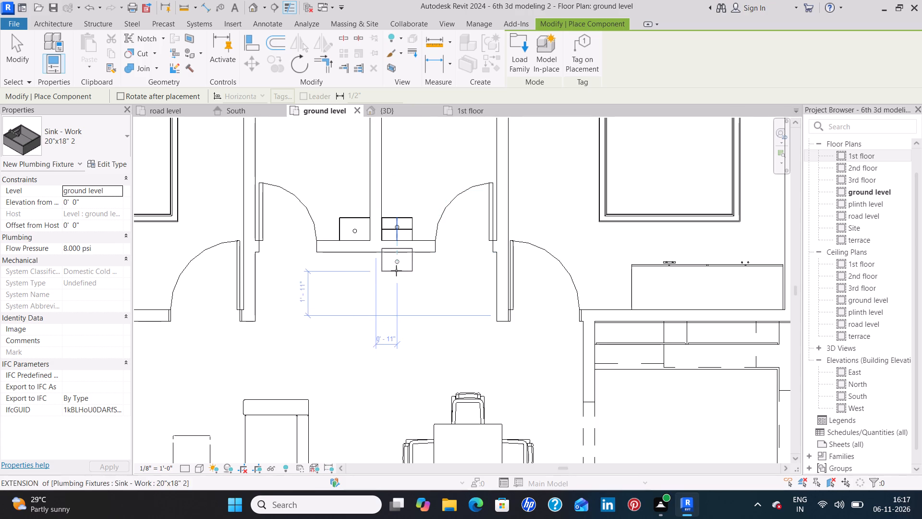
{"action": "key", "text": "Escape"}
Delete the unrotated one of the two overlapping sinks in the eastern bathroom.
{"action": "left_click", "coordinate": [404, 217]}
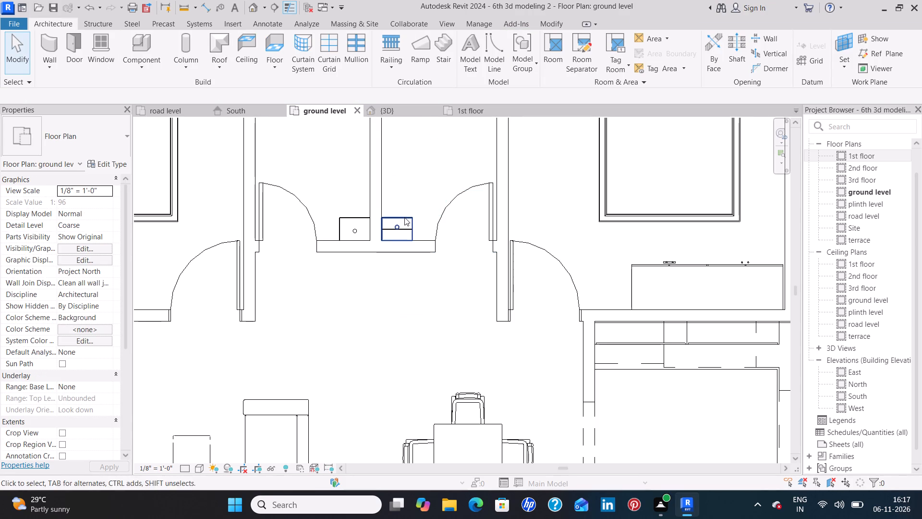
{"action": "key", "text": "Delete"}
Nudge the remaining eastern bathroom sink north until its back edge meets the south wall's inner face, level with the western sink.
{"action": "left_click", "coordinate": [411, 230]}
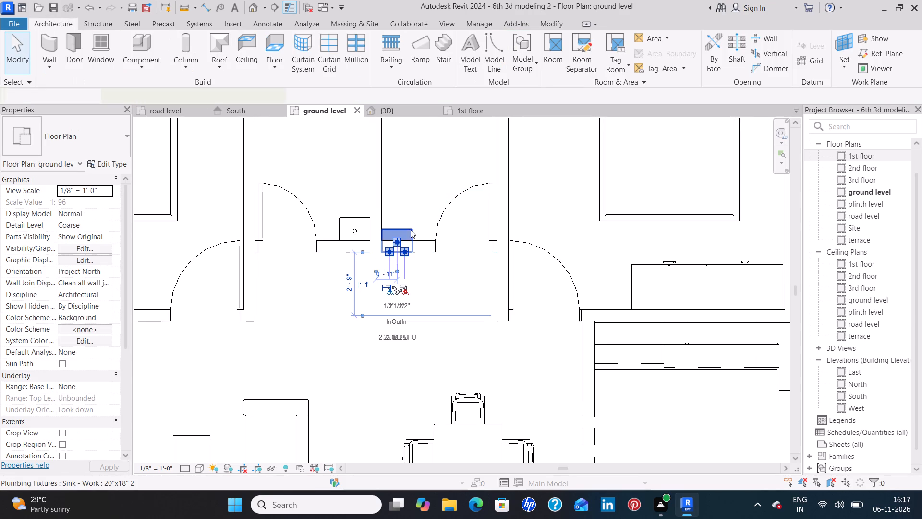
{"action": "key", "text": "Up"}
{"action": "key", "text": "Up"}
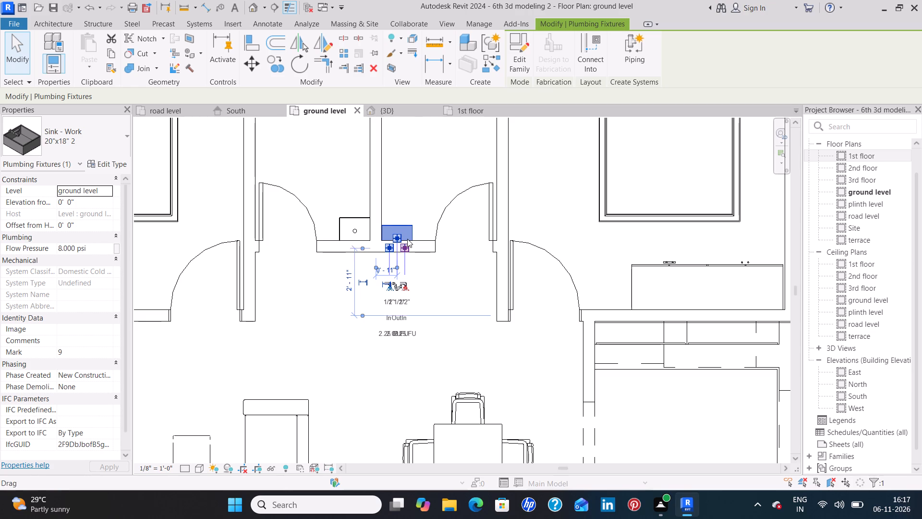
{"action": "key", "text": "Up"}
{"action": "key", "text": "Up"}
{"action": "key", "text": "Up"}
{"action": "key", "text": "Up"}
{"action": "key", "text": "Up"}
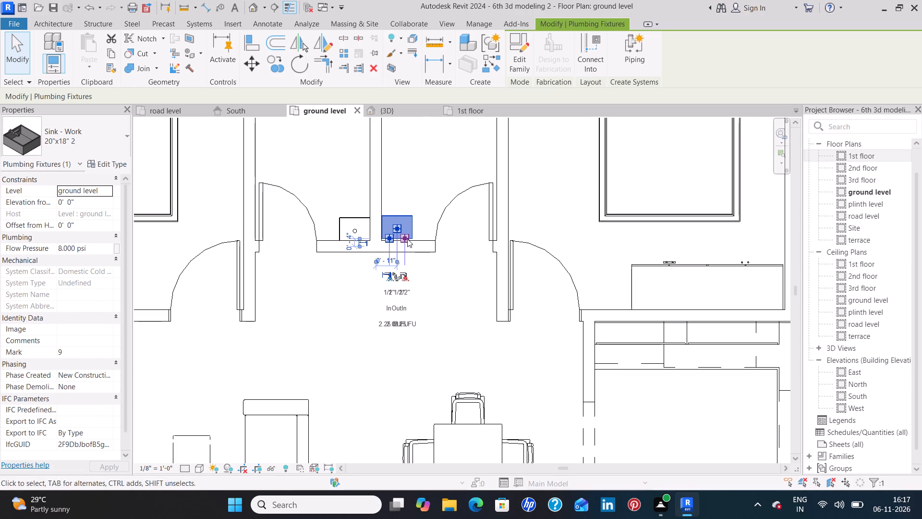
{"action": "key", "text": "Down"}
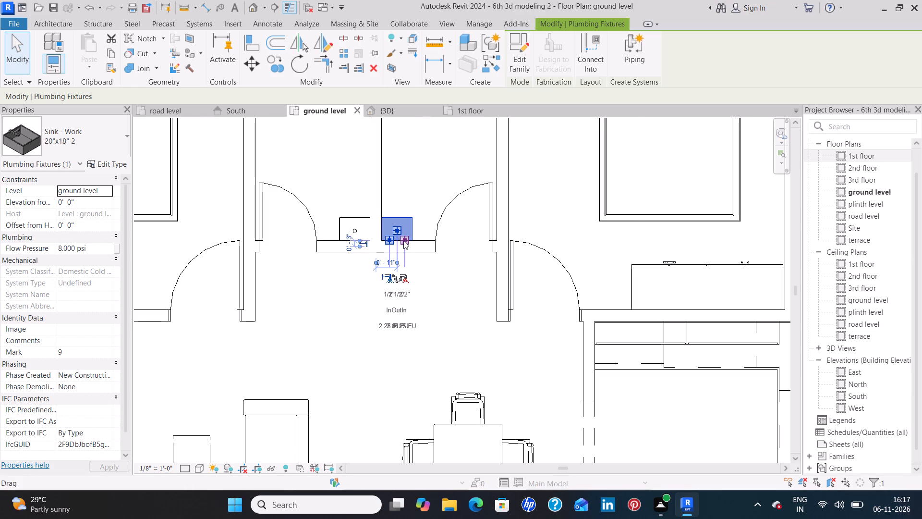
{"action": "scroll", "coordinate": [403, 241], "scroll_direction": "up", "scroll_amount": 10}
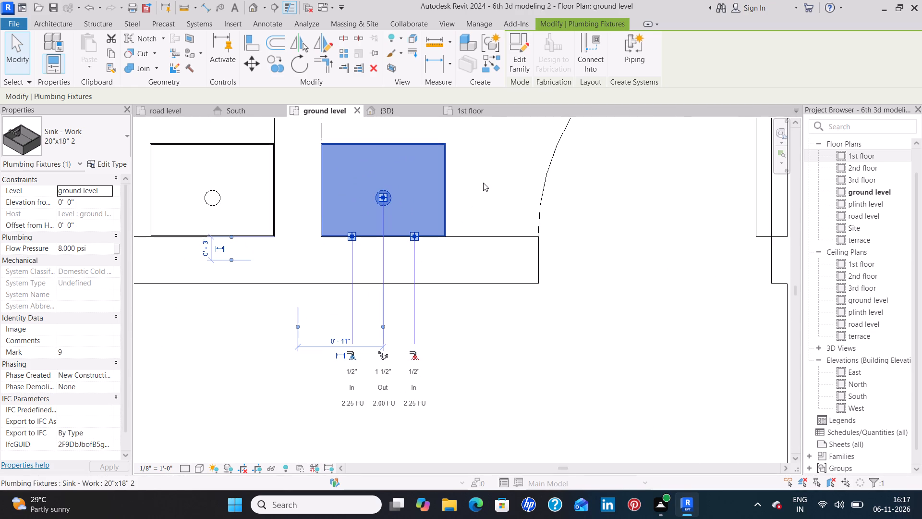
{"action": "left_click", "coordinate": [483, 183]}
{"action": "scroll", "coordinate": [478, 182], "scroll_direction": "down", "scroll_amount": 8}
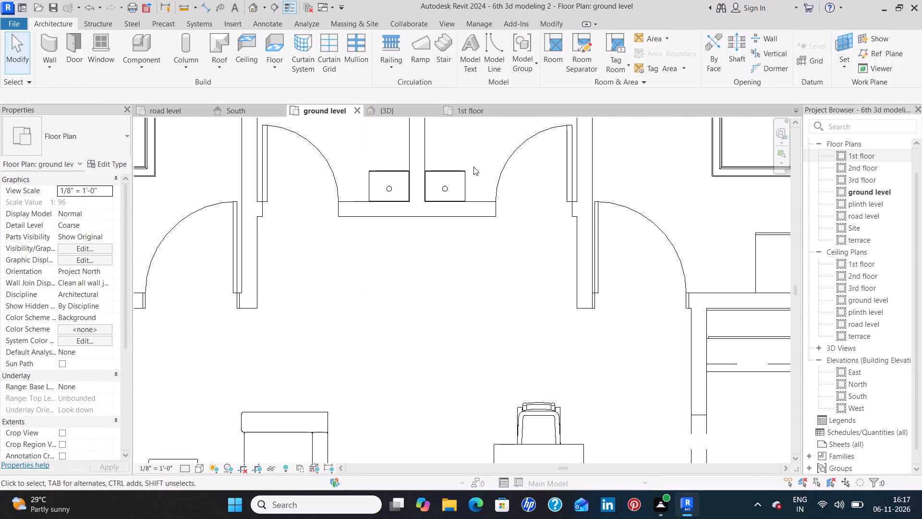
In the 3D view, set the Elevation from Level of both bathroom sinks to 3' 0".
{"action": "middle_click_drag", "start_coordinate": [473, 167], "coordinate": [453, 268]}
{"action": "left_click", "coordinate": [391, 110]}
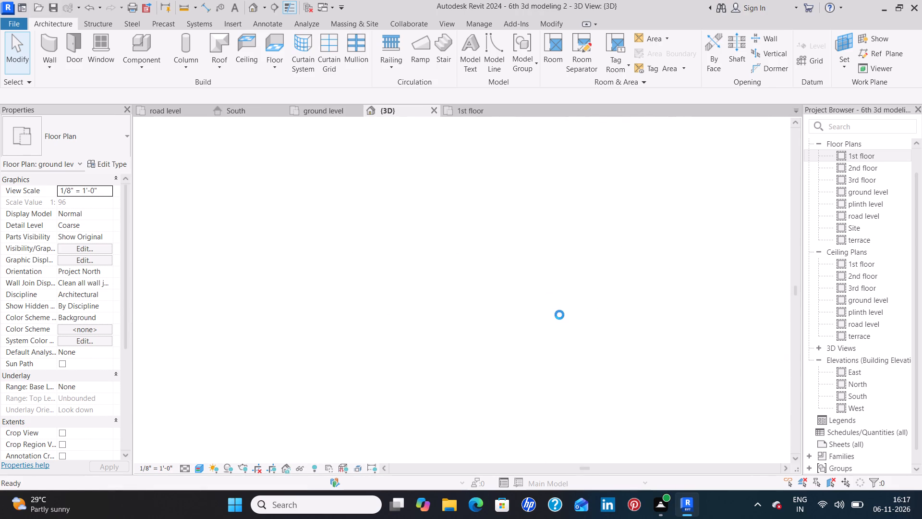
{"action": "scroll", "coordinate": [590, 297], "scroll_direction": "down", "scroll_amount": 4}
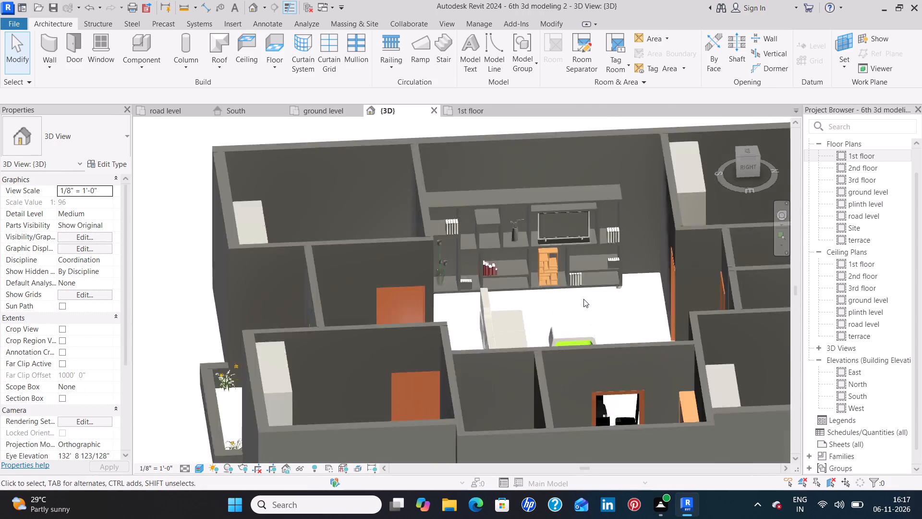
{"action": "scroll", "coordinate": [583, 299], "scroll_direction": "down", "scroll_amount": 2}
{"action": "middle_click_drag", "start_coordinate": [755, 281], "coordinate": [757, 298]}
{"action": "middle_click_drag", "start_coordinate": [757, 298], "coordinate": [756, 335]}
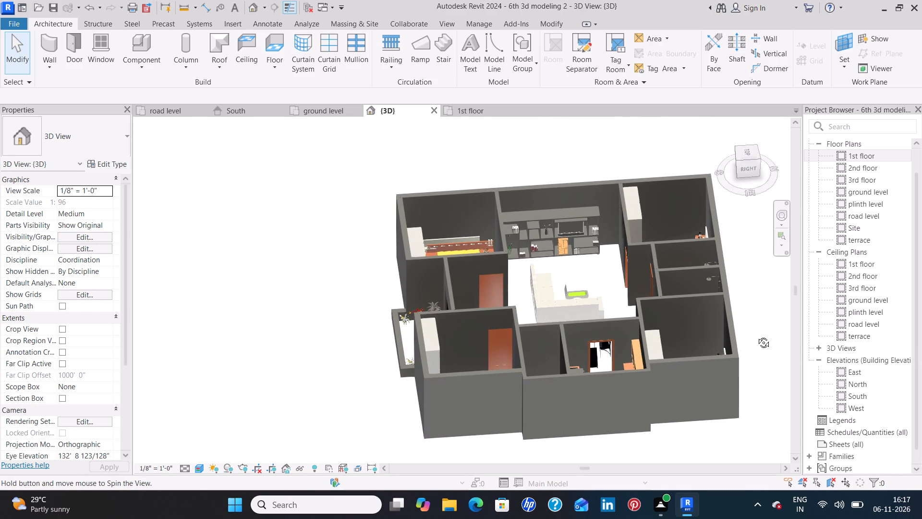
{"action": "middle_click_drag", "start_coordinate": [756, 335], "coordinate": [742, 298]}
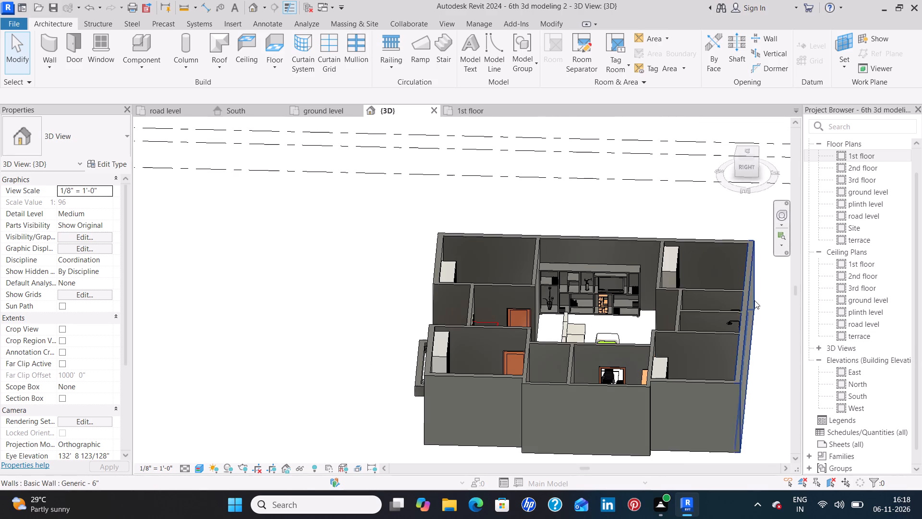
{"action": "middle_click_drag", "start_coordinate": [756, 301], "coordinate": [760, 321], "text": "shift"}
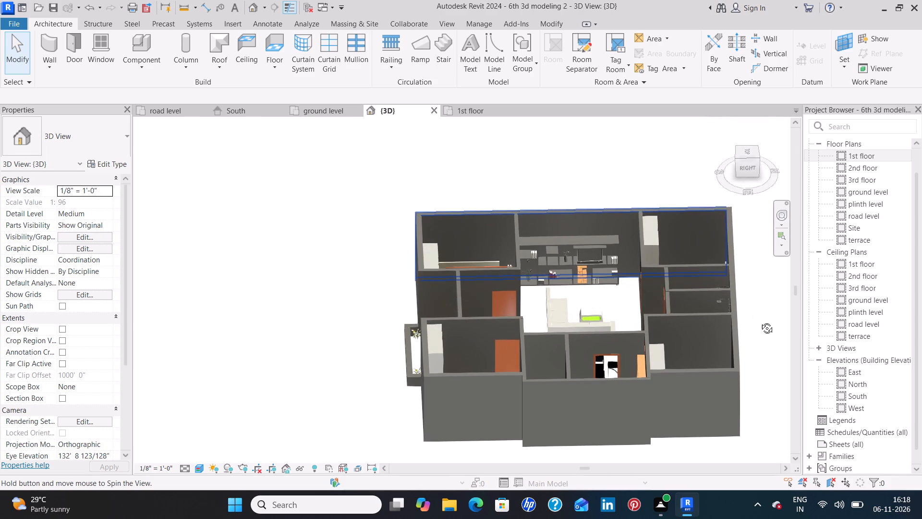
{"action": "middle_click_drag", "start_coordinate": [760, 321], "coordinate": [601, 355], "text": "shift"}
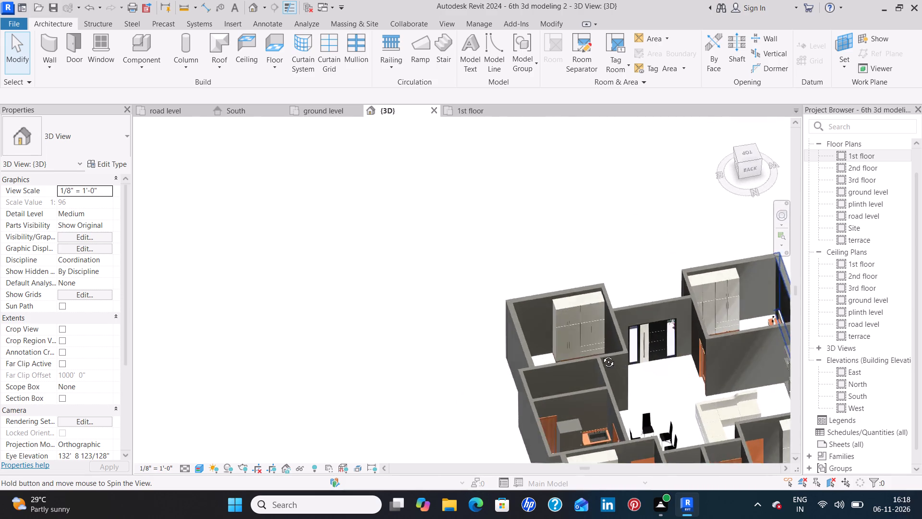
{"action": "middle_click_drag", "start_coordinate": [601, 355], "coordinate": [652, 364], "text": "shift"}
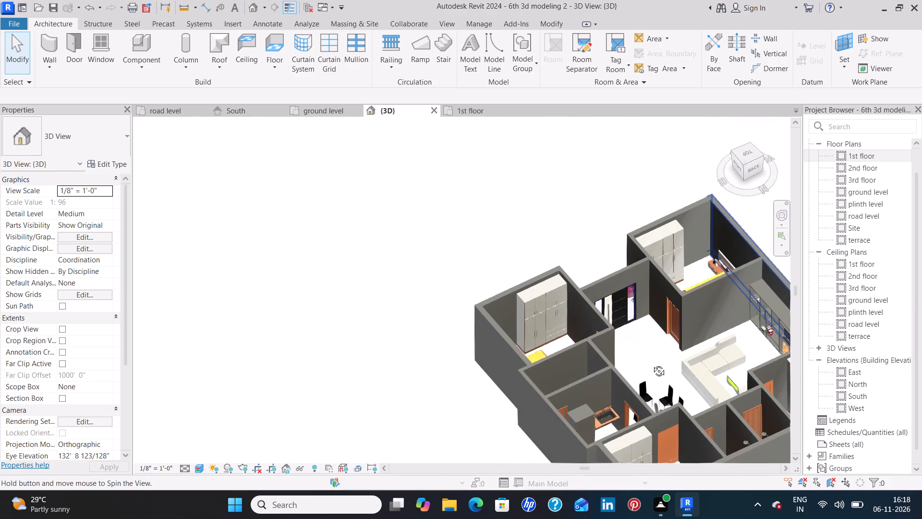
{"action": "middle_click_drag", "start_coordinate": [652, 364], "coordinate": [671, 432], "text": "shift"}
{"action": "scroll", "coordinate": [740, 407], "scroll_direction": "up", "scroll_amount": 15}
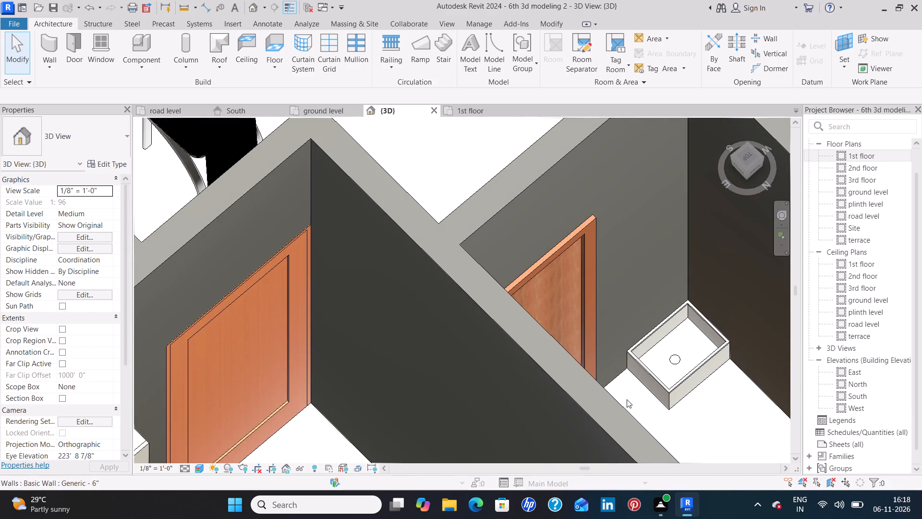
{"action": "left_click", "coordinate": [643, 372]}
{"action": "scroll", "coordinate": [723, 385], "scroll_direction": "down", "scroll_amount": 4}
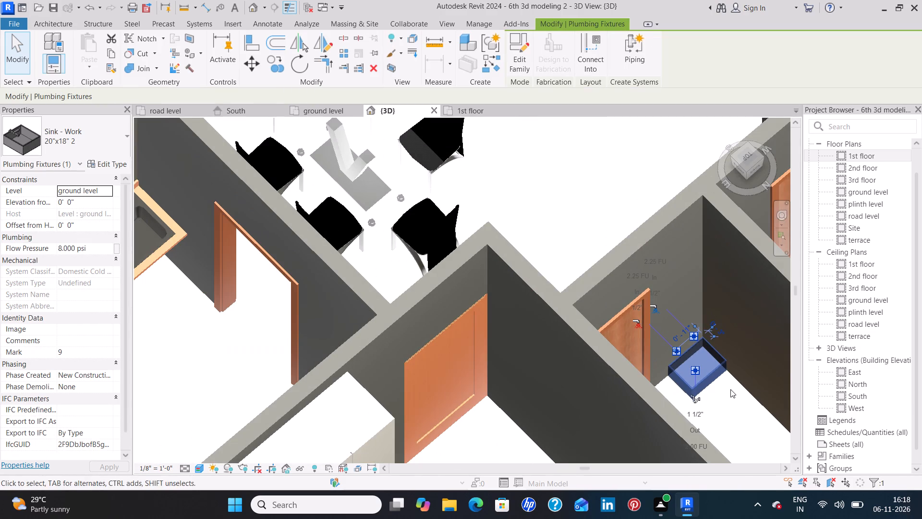
{"action": "middle_click_drag", "start_coordinate": [730, 390], "coordinate": [658, 418]}
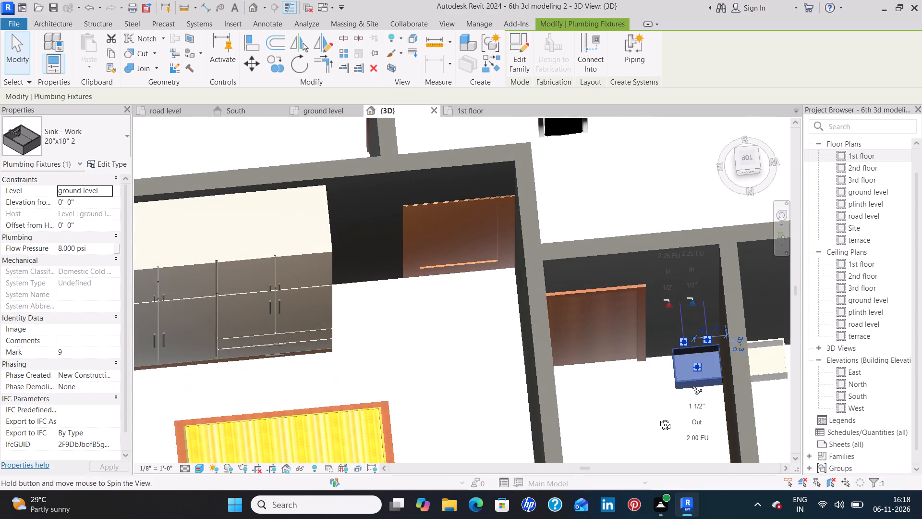
{"action": "middle_click_drag", "start_coordinate": [658, 418], "coordinate": [657, 418]}
{"action": "left_click", "coordinate": [763, 378]}
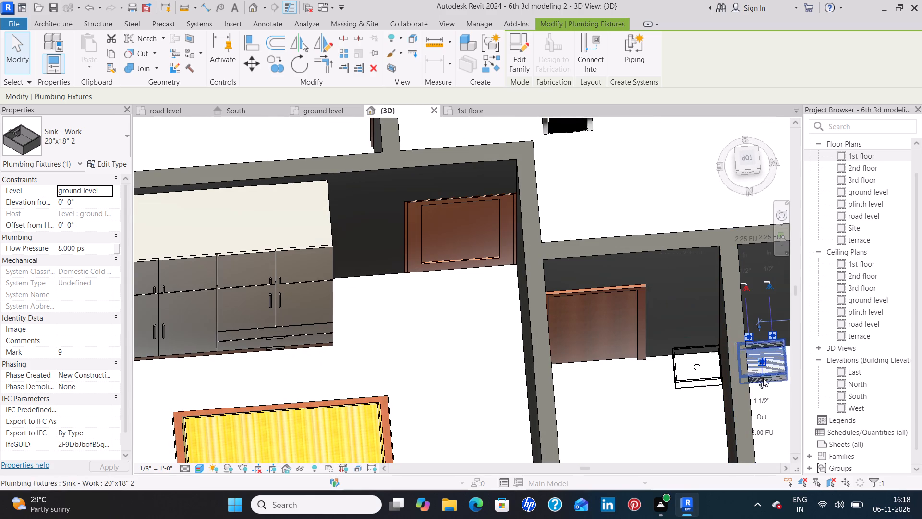
{"action": "left_click", "coordinate": [693, 381], "text": "ctrl"}
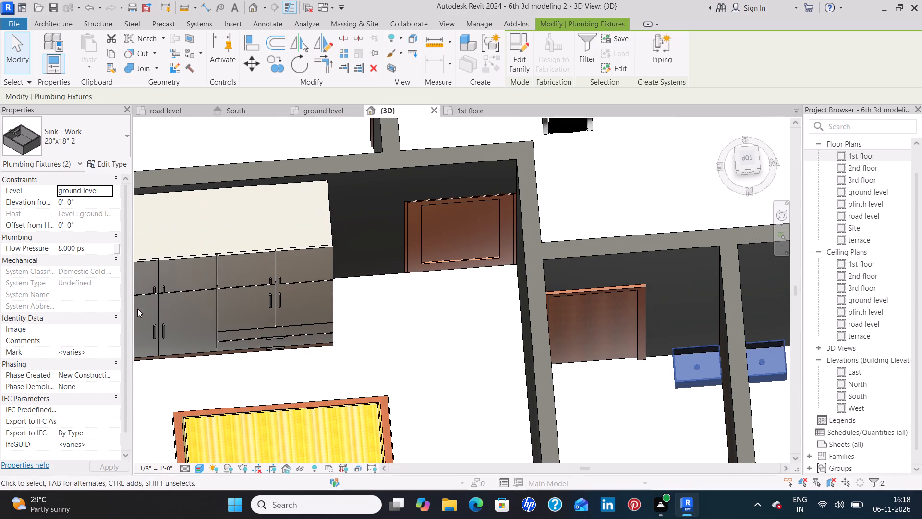
{"action": "left_click", "coordinate": [85, 204]}
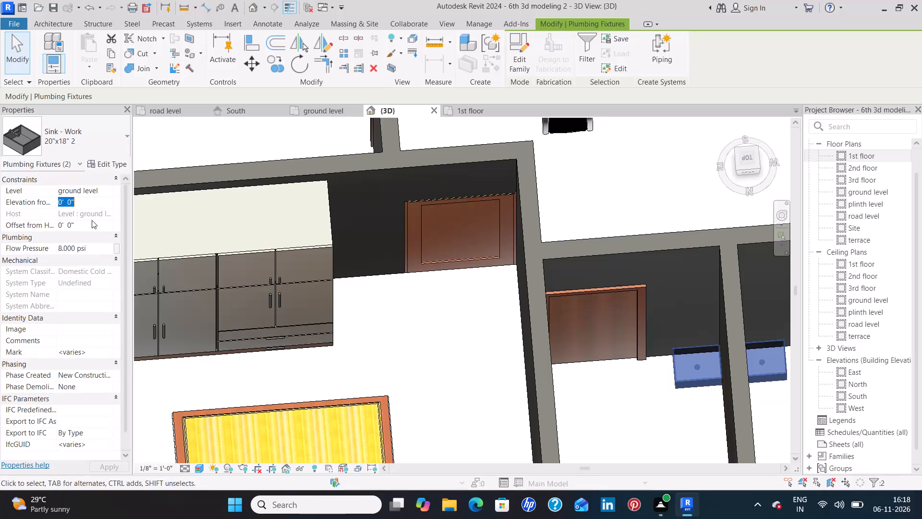
{"action": "key", "text": "BackSpace"}
{"action": "type", "text": "3'"}
{"action": "key", "text": "Return"}
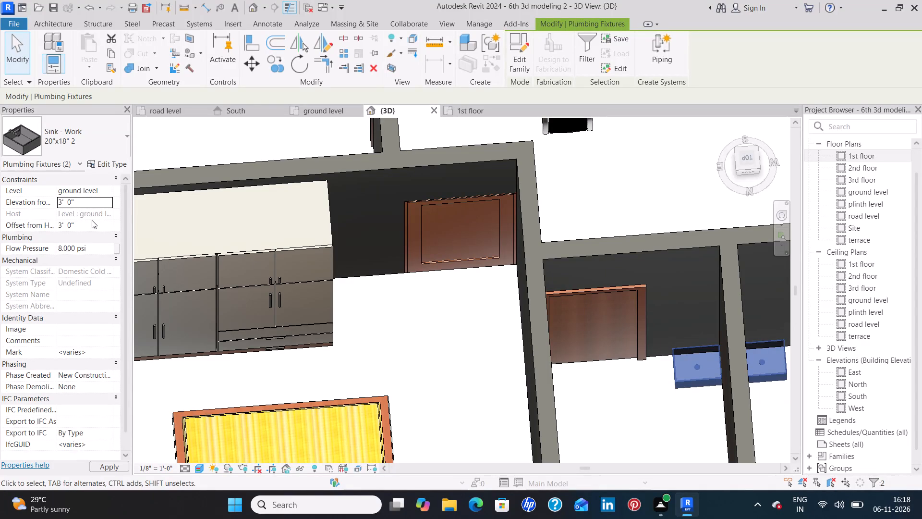
{"action": "left_click", "coordinate": [104, 468]}
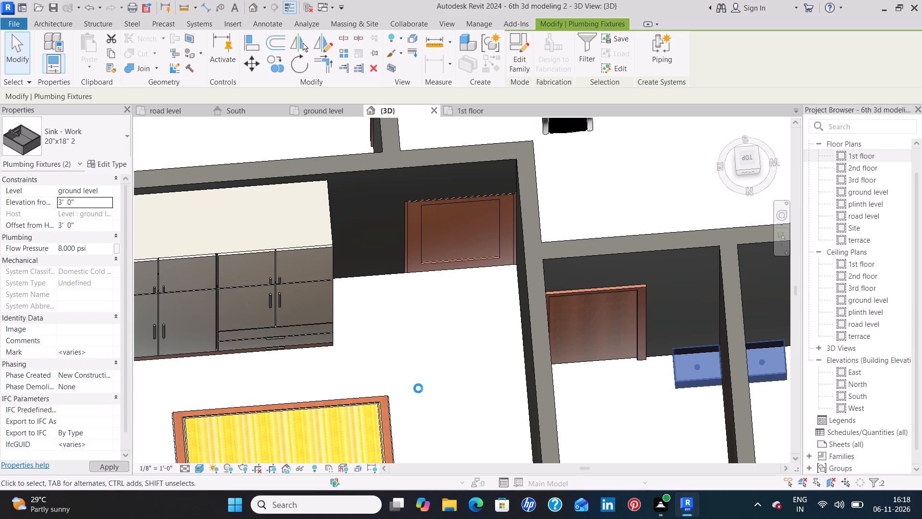
{"action": "left_click", "coordinate": [445, 362]}
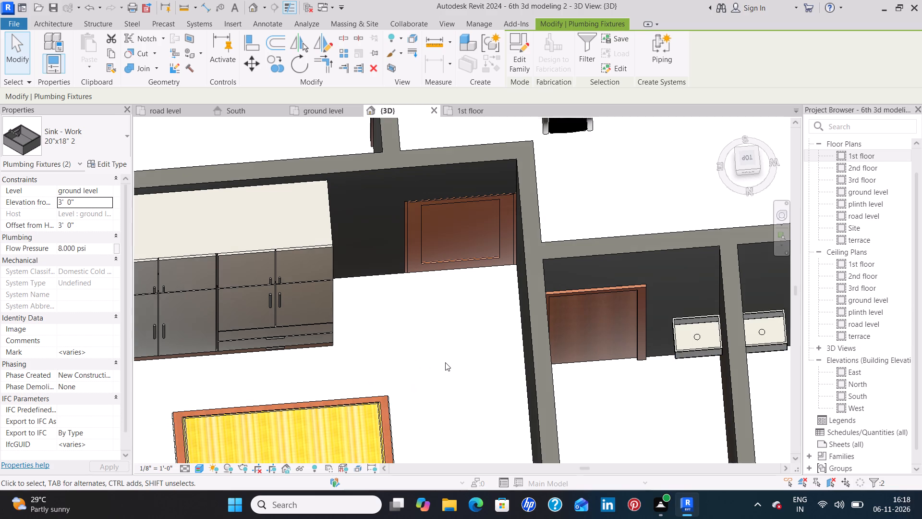
Examine the furnished ground level in the 3D view from several angles, from the bathroom sinks out to the whole house.
{"action": "scroll", "coordinate": [622, 384], "scroll_direction": "down", "scroll_amount": 6}
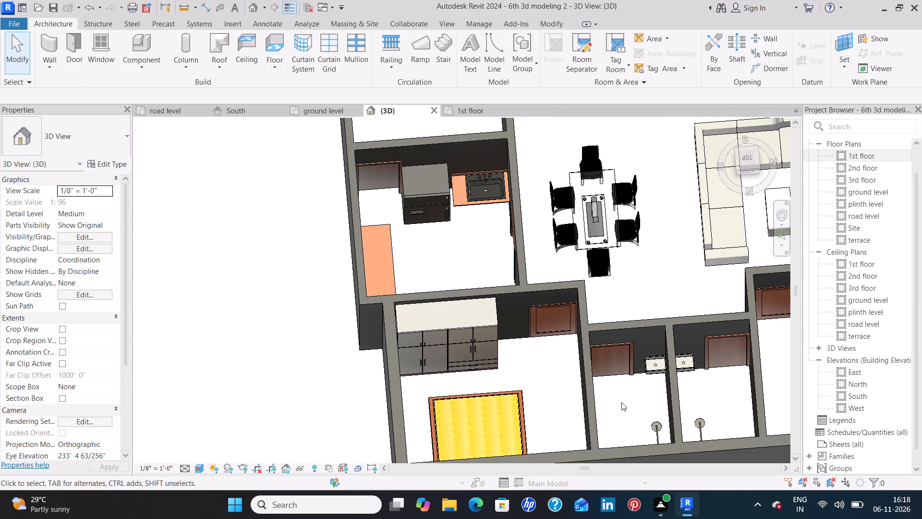
{"action": "middle_click_drag", "start_coordinate": [621, 402], "coordinate": [671, 412], "text": "shift"}
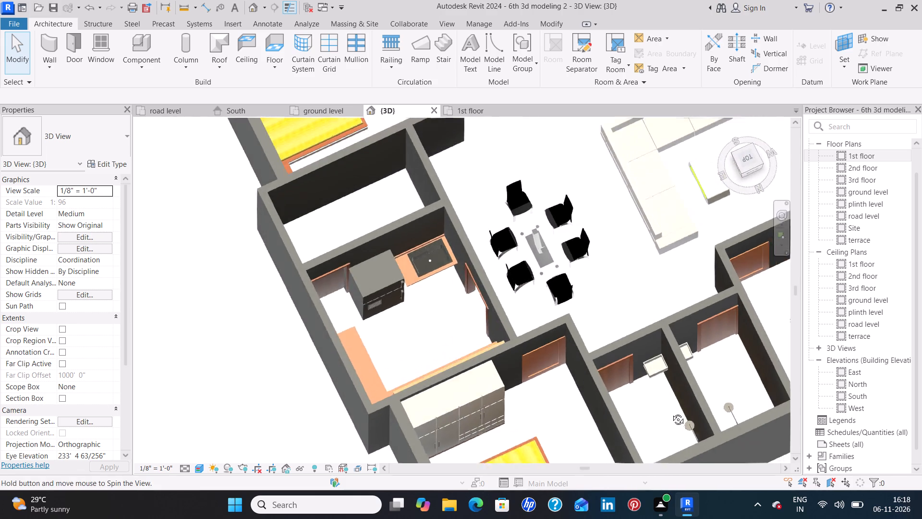
{"action": "middle_click_drag", "start_coordinate": [671, 412], "coordinate": [773, 424], "text": "shift"}
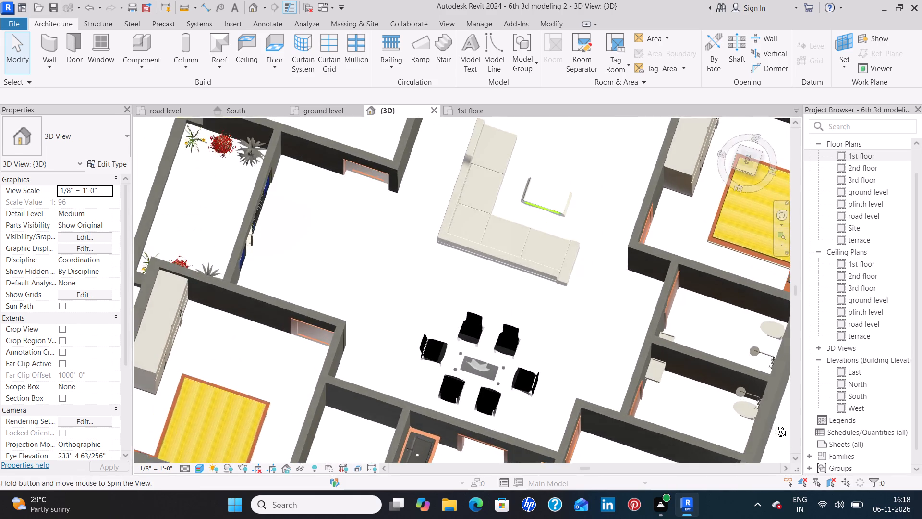
{"action": "middle_click_drag", "start_coordinate": [773, 424], "coordinate": [781, 422], "text": "shift"}
{"action": "middle_click_drag", "start_coordinate": [684, 391], "coordinate": [689, 411]}
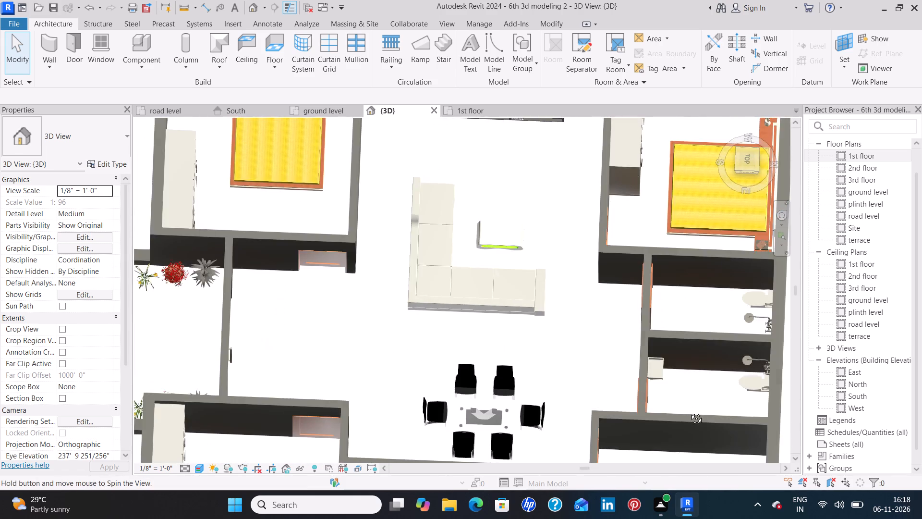
{"action": "middle_click_drag", "start_coordinate": [689, 411], "coordinate": [716, 404]}
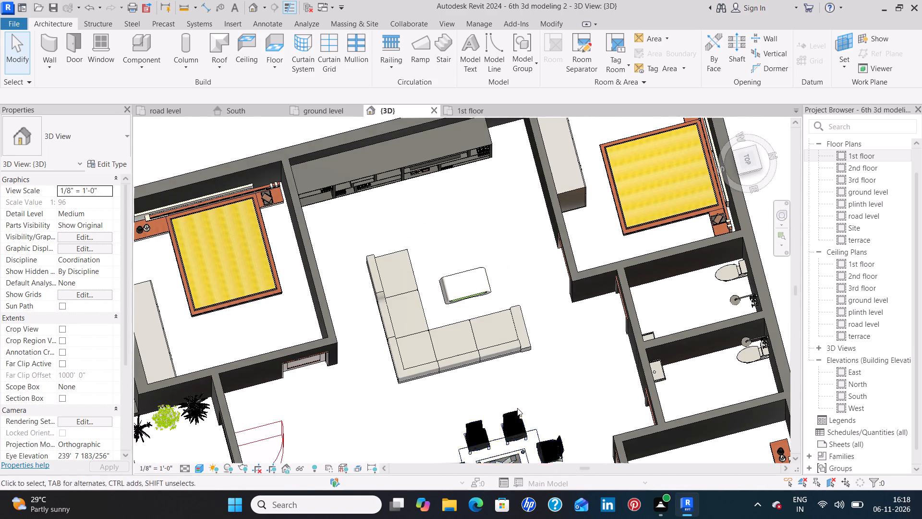
{"action": "scroll", "coordinate": [470, 399], "scroll_direction": "down", "scroll_amount": 4}
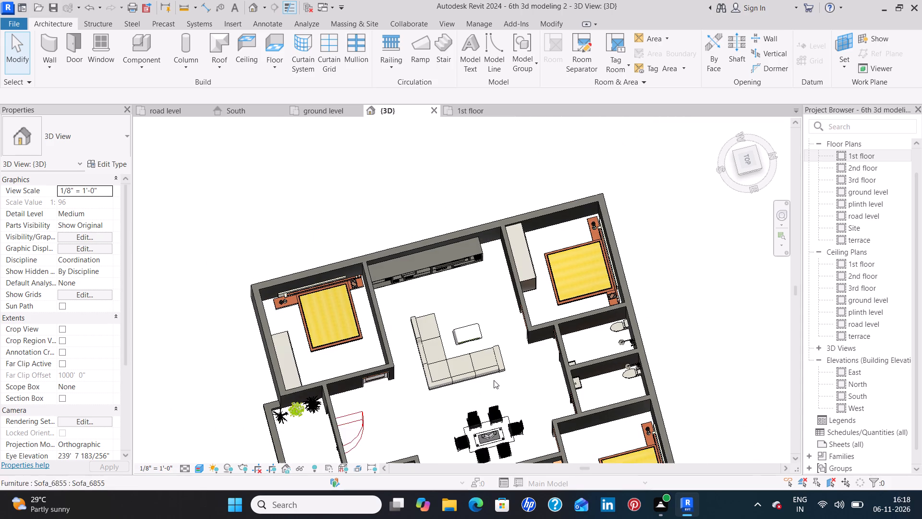
{"action": "scroll", "coordinate": [424, 374], "scroll_direction": "down", "scroll_amount": 5}
{"action": "middle_click_drag", "start_coordinate": [462, 341], "coordinate": [458, 334], "text": "shift"}
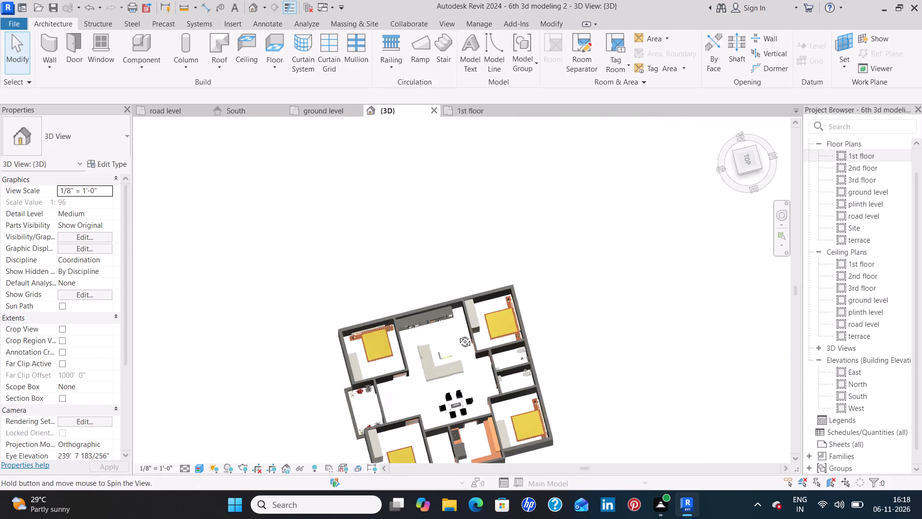
{"action": "middle_click_drag", "start_coordinate": [458, 334], "coordinate": [438, 272], "text": "shift"}
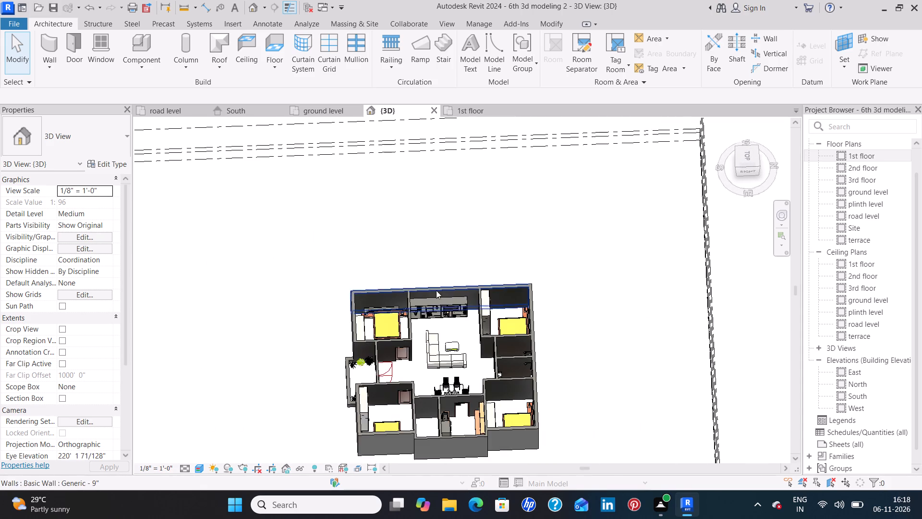
{"action": "scroll", "coordinate": [438, 300], "scroll_direction": "down", "scroll_amount": 2}
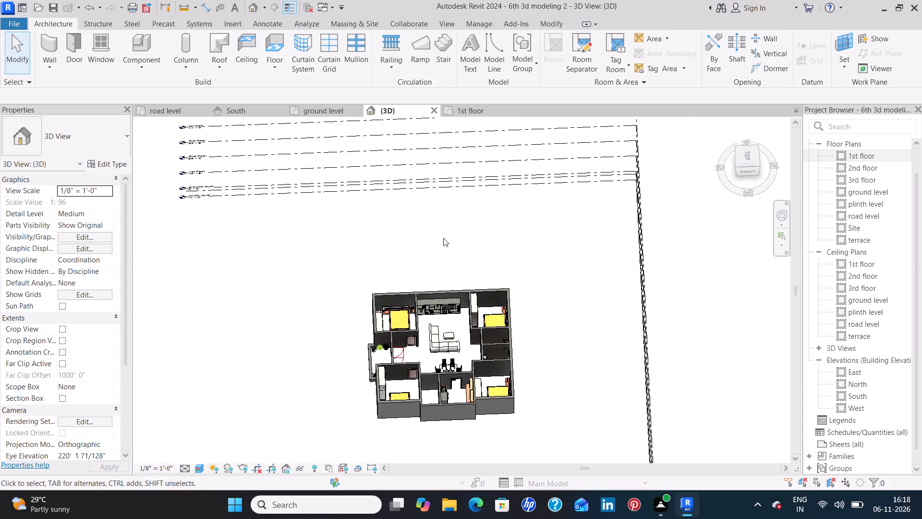
From the ground level plan, start loading a component family and browse the Furniture Tables, Furniture Seating and Architectural Lighting folders of the US library.
{"action": "left_click", "coordinate": [327, 112]}
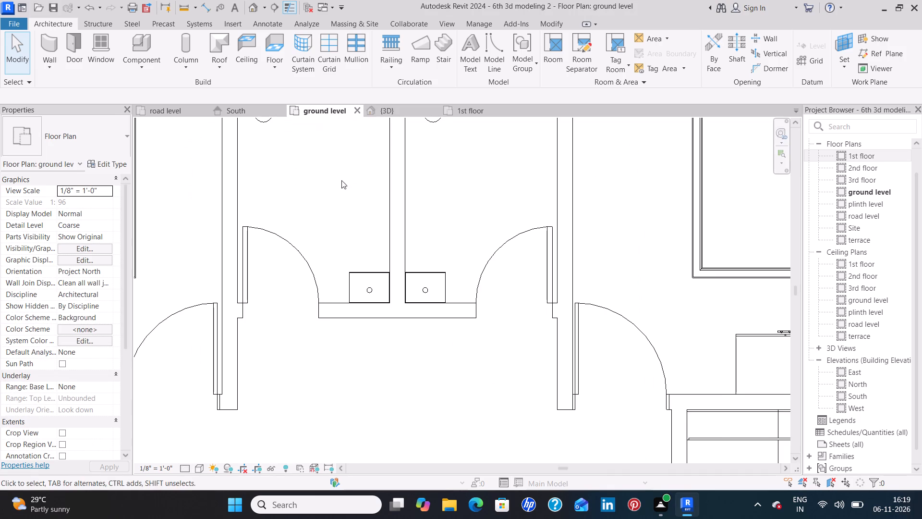
{"action": "scroll", "coordinate": [353, 198], "scroll_direction": "down", "scroll_amount": 8}
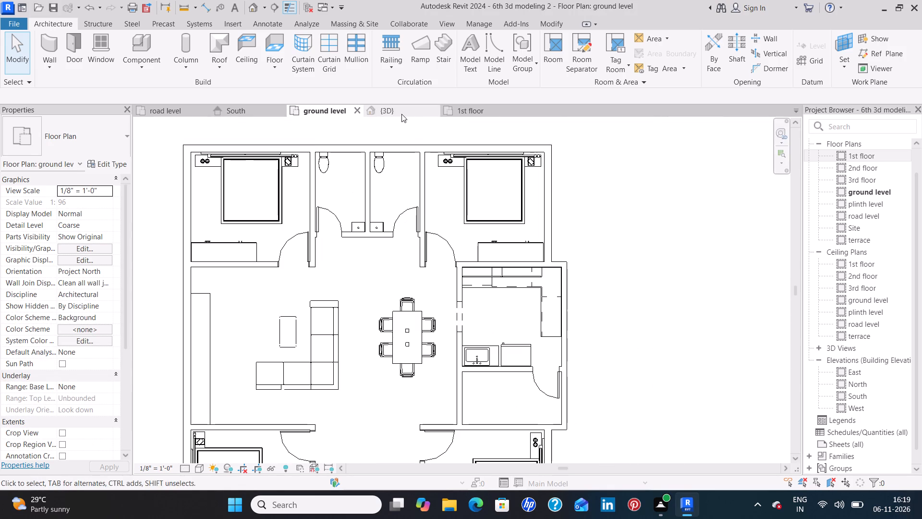
{"action": "left_click", "coordinate": [144, 45]}
{"action": "left_click", "coordinate": [522, 66]}
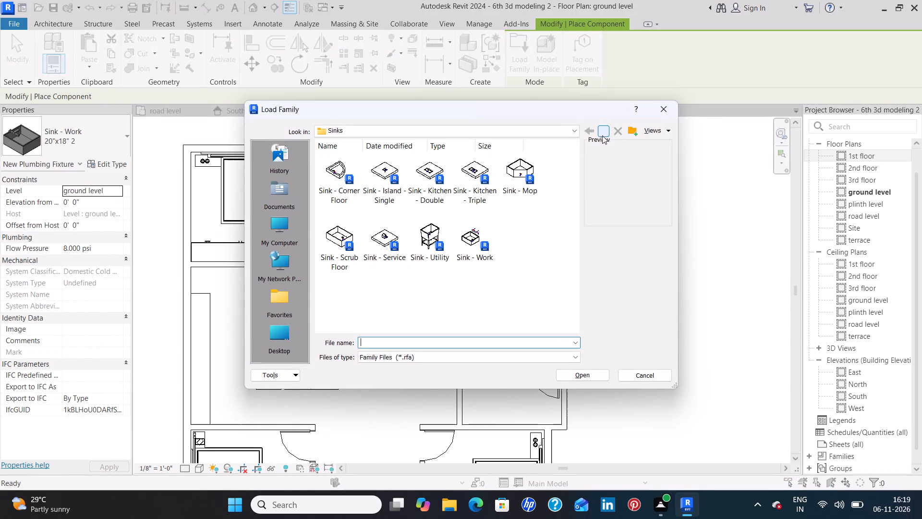
{"action": "left_click", "coordinate": [604, 131]}
{"action": "left_click", "coordinate": [604, 131]}
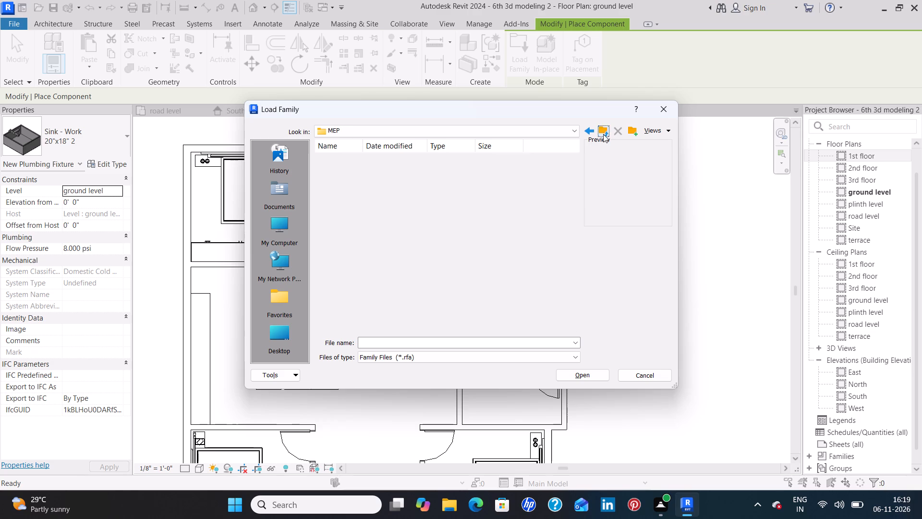
{"action": "left_click", "coordinate": [605, 135]}
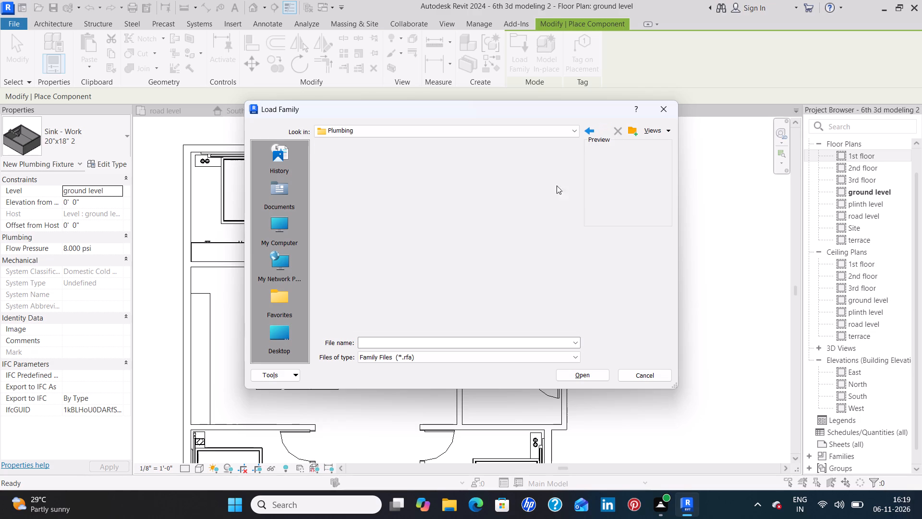
{"action": "left_click", "coordinate": [604, 127]}
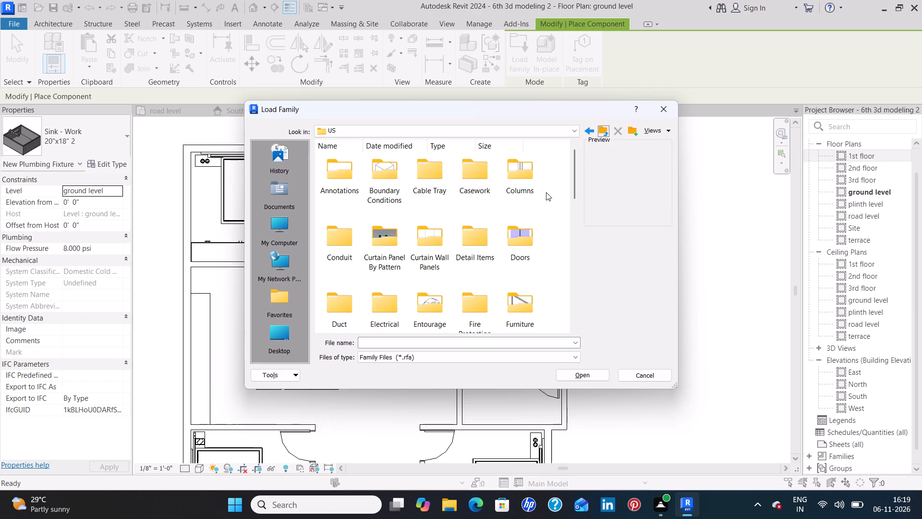
{"action": "scroll", "coordinate": [501, 217], "scroll_direction": "down", "scroll_amount": 1}
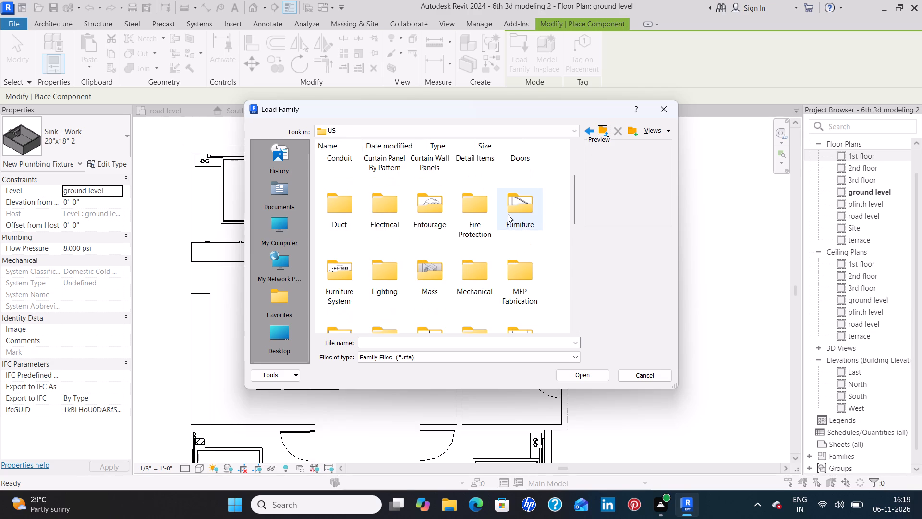
{"action": "double_click", "coordinate": [508, 214]}
{"action": "scroll", "coordinate": [496, 219], "scroll_direction": "down", "scroll_amount": 3}
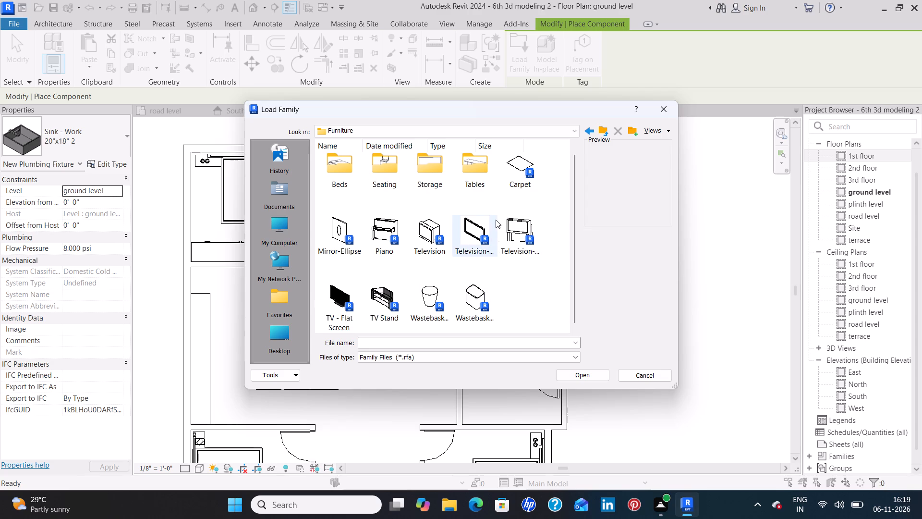
{"action": "scroll", "coordinate": [496, 220], "scroll_direction": "up", "scroll_amount": 2}
{"action": "double_click", "coordinate": [468, 183]}
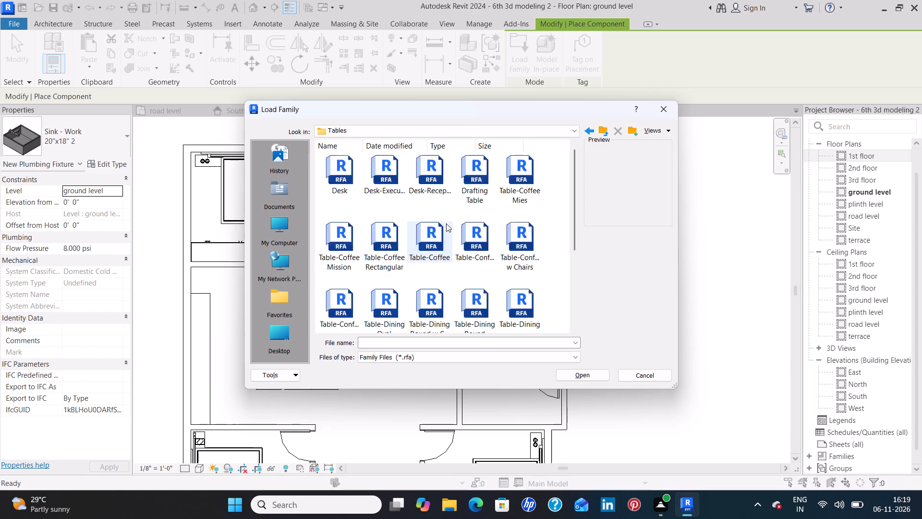
{"action": "scroll", "coordinate": [389, 225], "scroll_direction": "down", "scroll_amount": 6}
{"action": "scroll", "coordinate": [392, 223], "scroll_direction": "up", "scroll_amount": 3}
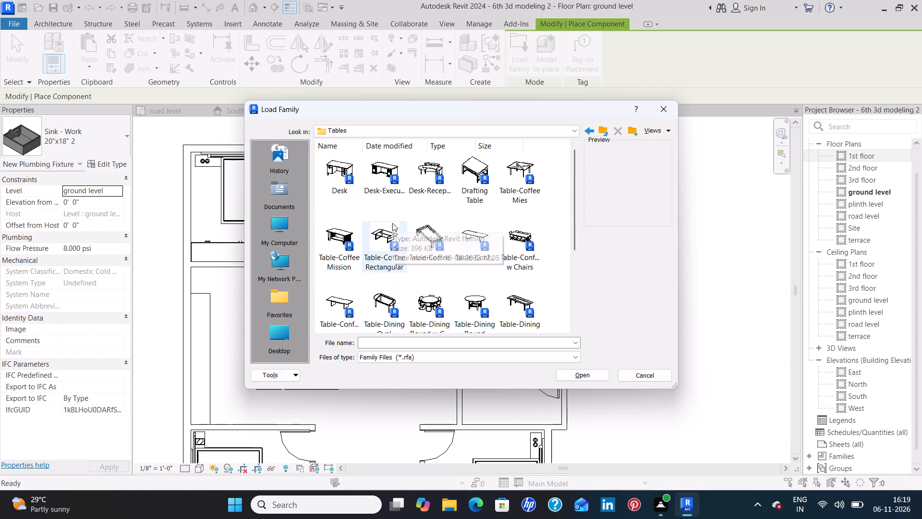
{"action": "scroll", "coordinate": [392, 223], "scroll_direction": "up", "scroll_amount": 2}
{"action": "left_click", "coordinate": [603, 127]}
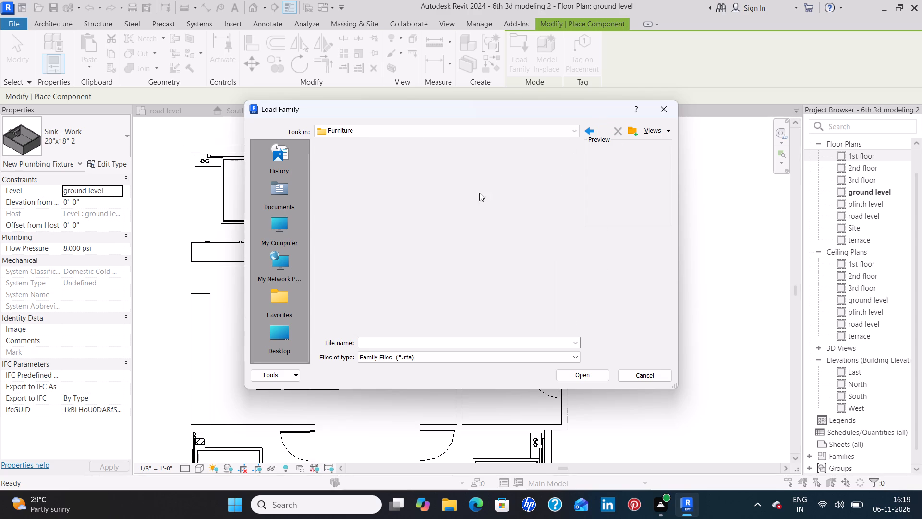
{"action": "double_click", "coordinate": [384, 182]}
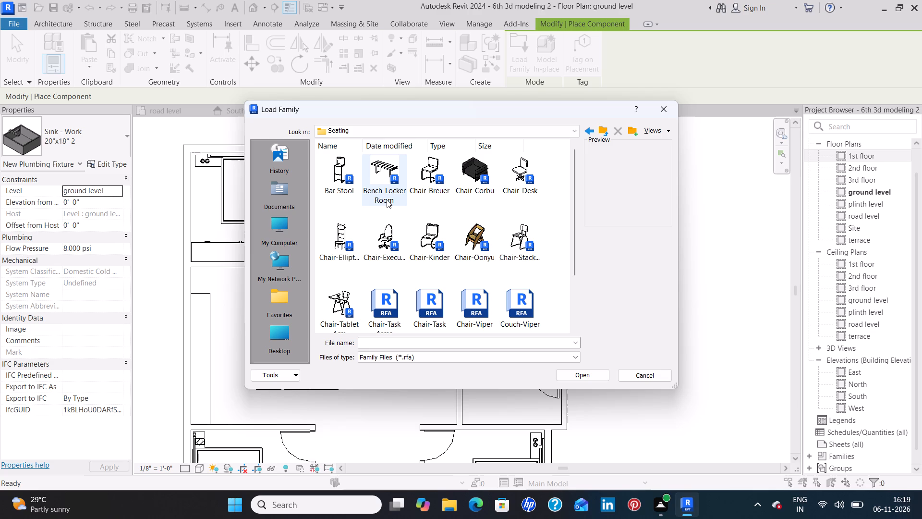
{"action": "scroll", "coordinate": [387, 199], "scroll_direction": "down", "scroll_amount": 5}
{"action": "scroll", "coordinate": [388, 200], "scroll_direction": "up", "scroll_amount": 3}
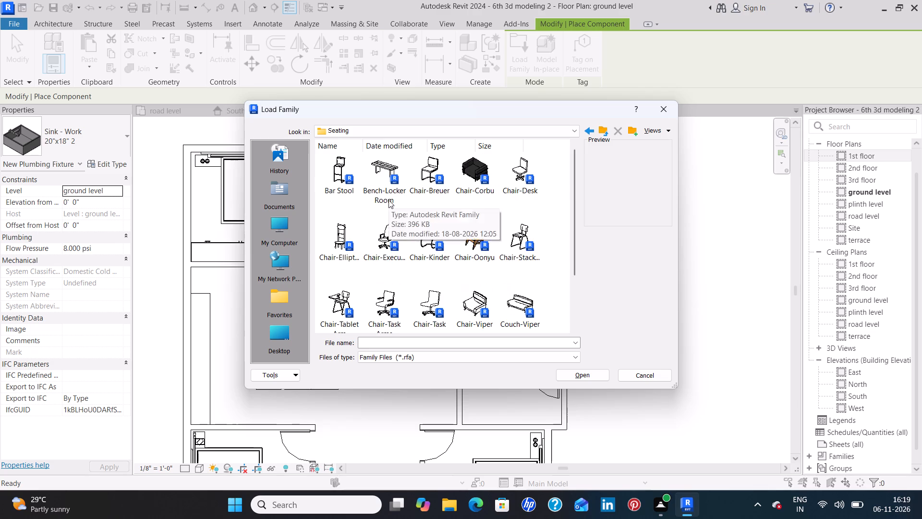
{"action": "scroll", "coordinate": [388, 200], "scroll_direction": "up", "scroll_amount": 2}
{"action": "left_click", "coordinate": [602, 131]}
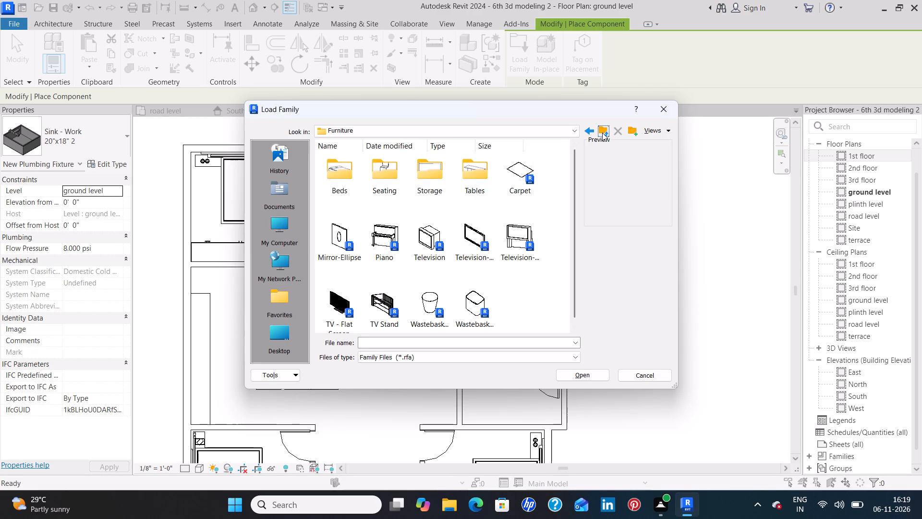
{"action": "left_click", "coordinate": [602, 133]}
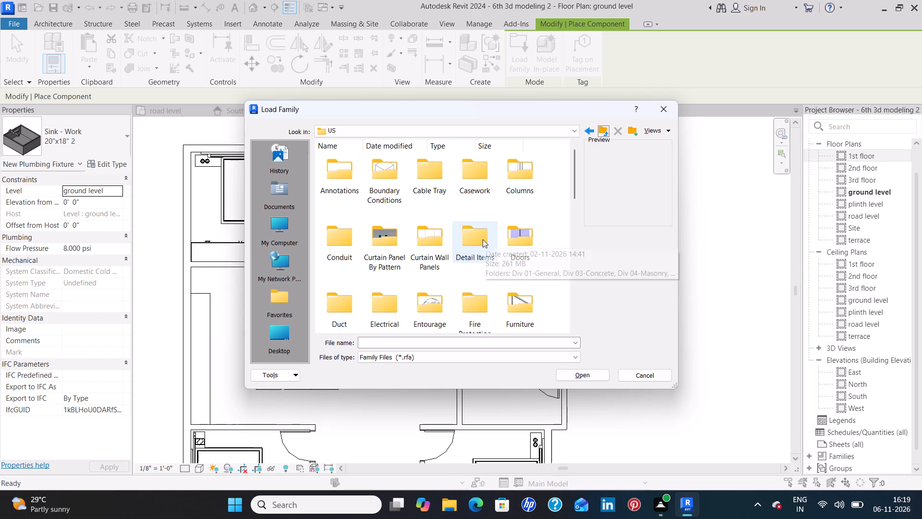
{"action": "scroll", "coordinate": [483, 239], "scroll_direction": "down", "scroll_amount": 1}
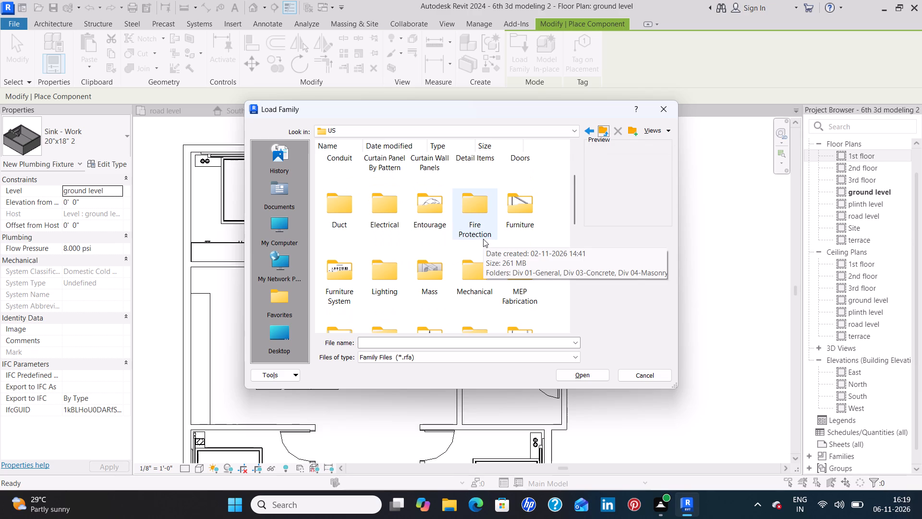
{"action": "double_click", "coordinate": [387, 277]}
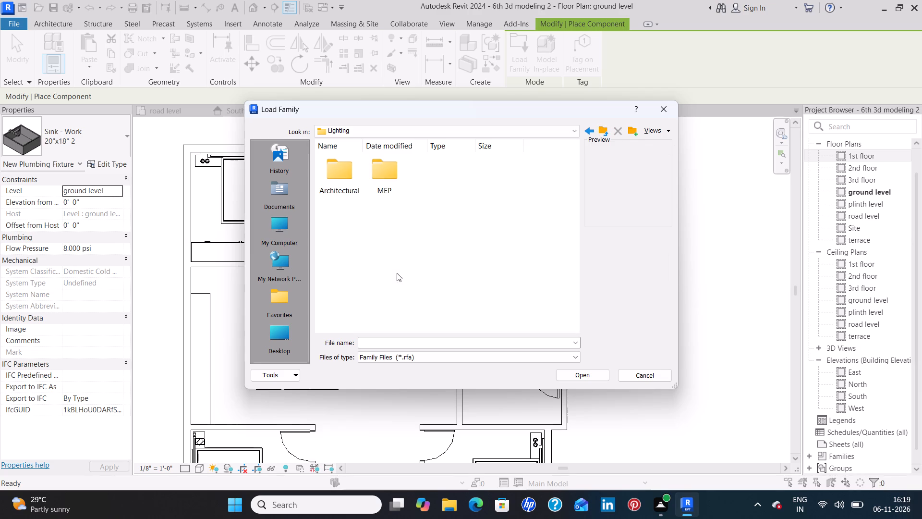
{"action": "double_click", "coordinate": [339, 175]}
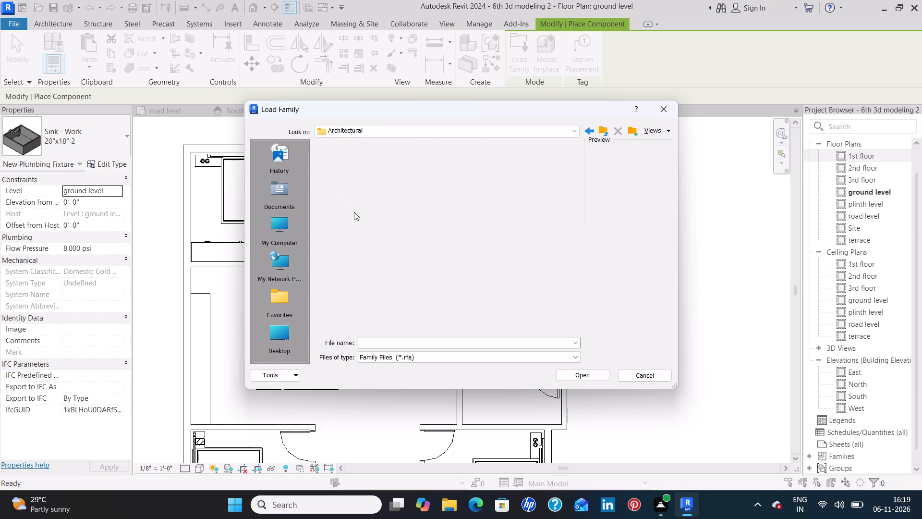
{"action": "double_click", "coordinate": [601, 129]}
Load the Cook Top-2 Unit family from the Domestic folder of the Specialty Equipment library.
{"action": "scroll", "coordinate": [387, 243], "scroll_direction": "down", "scroll_amount": 1}
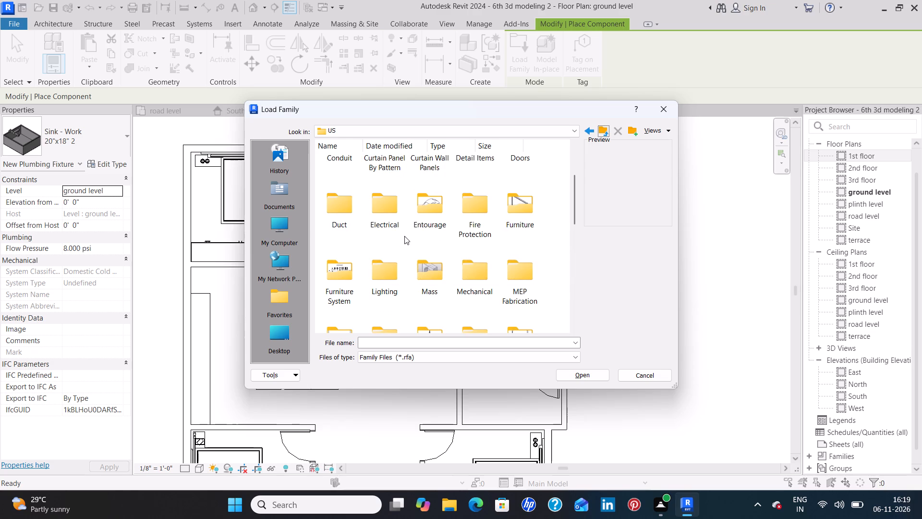
{"action": "scroll", "coordinate": [506, 232], "scroll_direction": "down", "scroll_amount": 1}
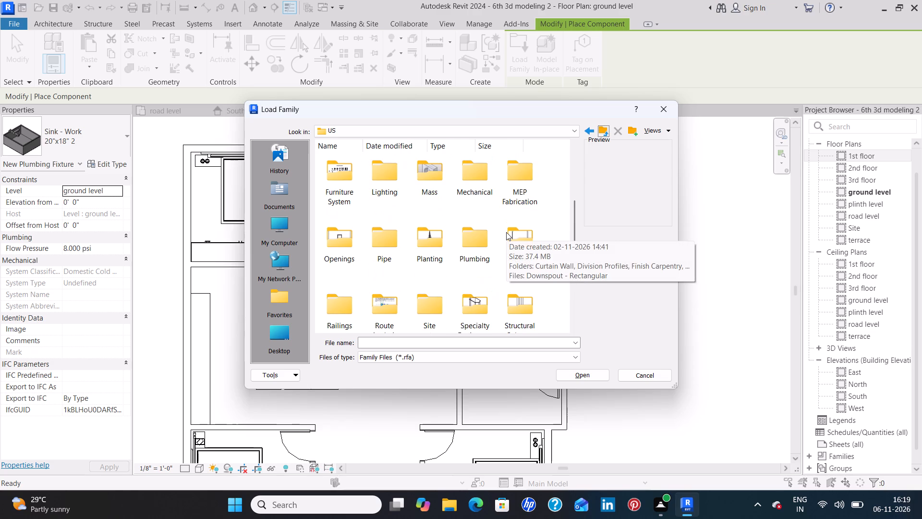
{"action": "scroll", "coordinate": [506, 232], "scroll_direction": "down", "scroll_amount": 1}
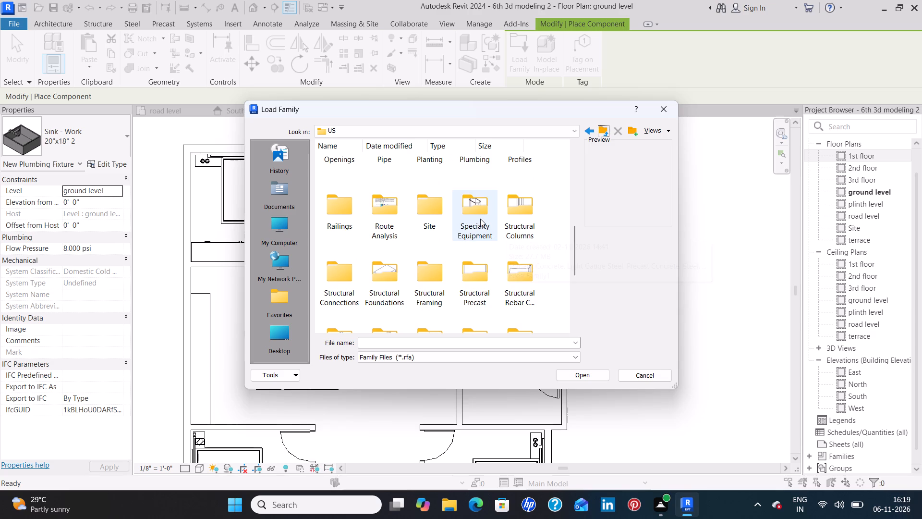
{"action": "double_click", "coordinate": [480, 219]}
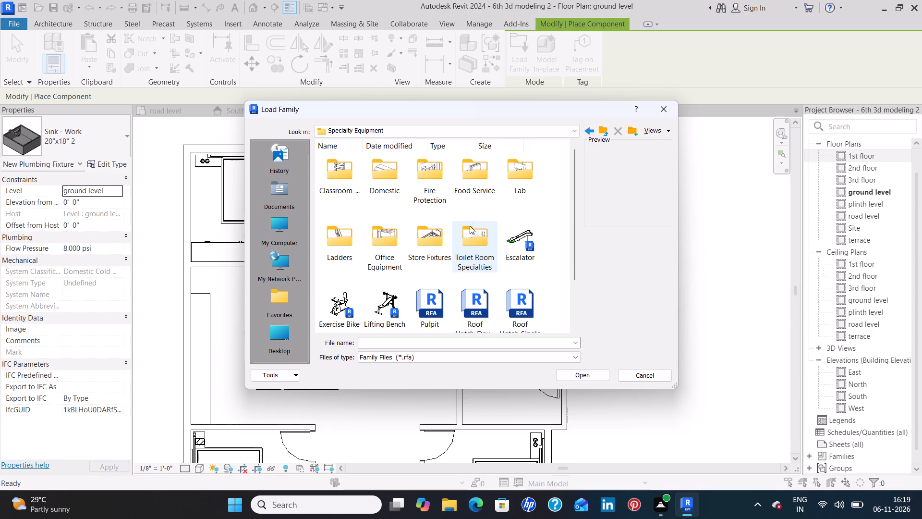
{"action": "double_click", "coordinate": [331, 178]}
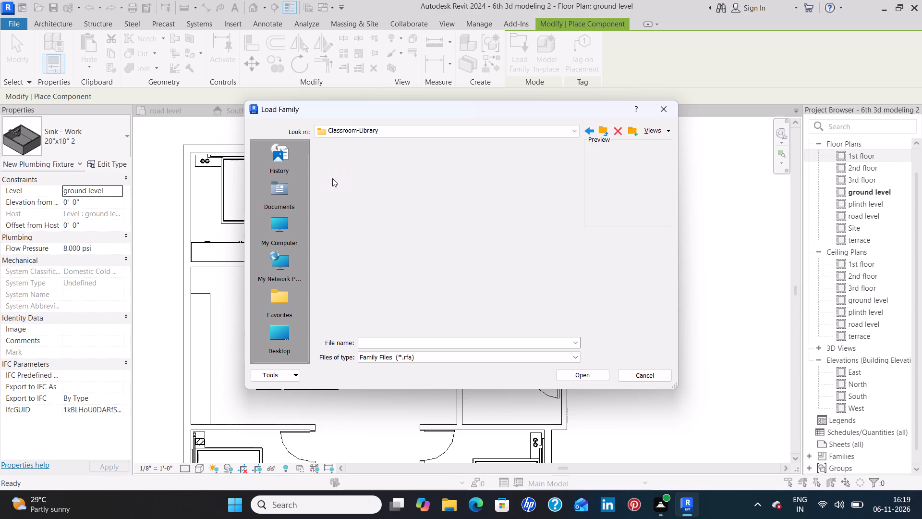
{"action": "left_click", "coordinate": [601, 129]}
{"action": "double_click", "coordinate": [386, 180]}
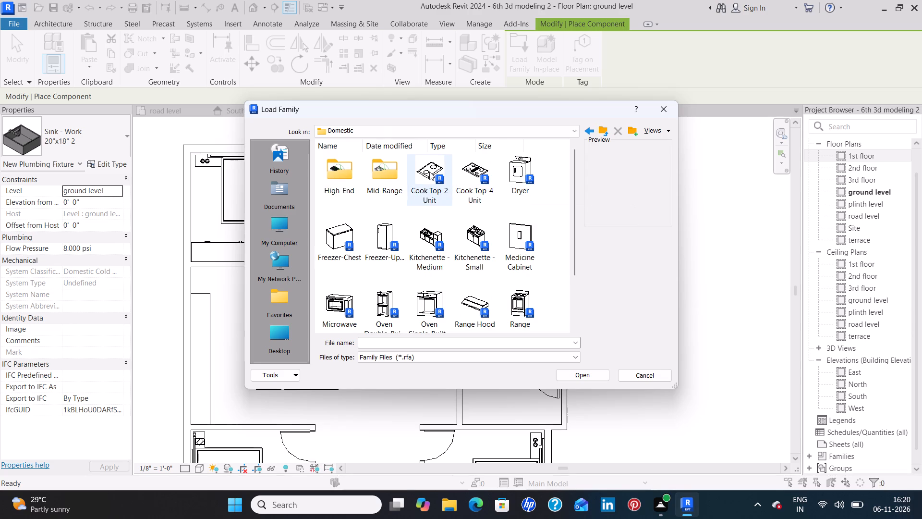
{"action": "left_click", "coordinate": [429, 172]}
{"action": "left_click", "coordinate": [588, 372]}
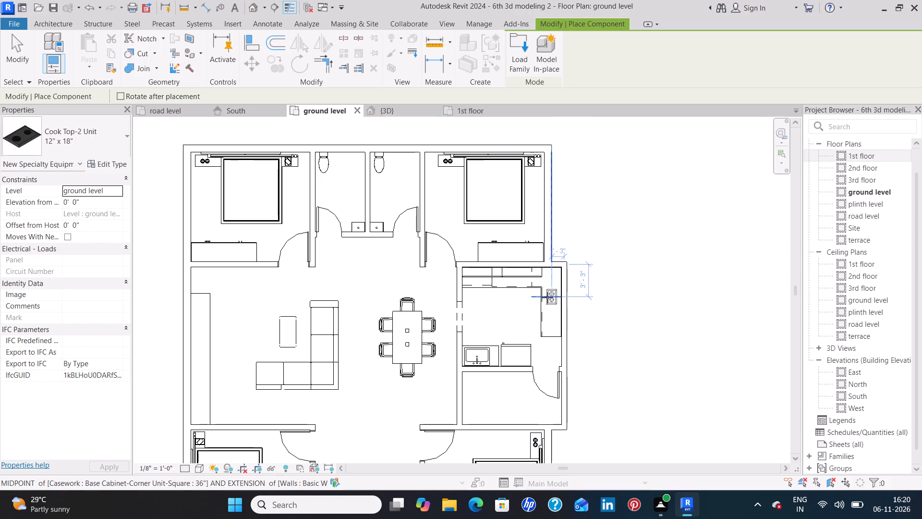
Place the 12" x 18" two-unit cooktop on the kitchen counter's side arm, about 1' 3" from the outer side wall and 3' 3" from the top wall.
{"action": "scroll", "coordinate": [543, 299], "scroll_direction": "up", "scroll_amount": 8}
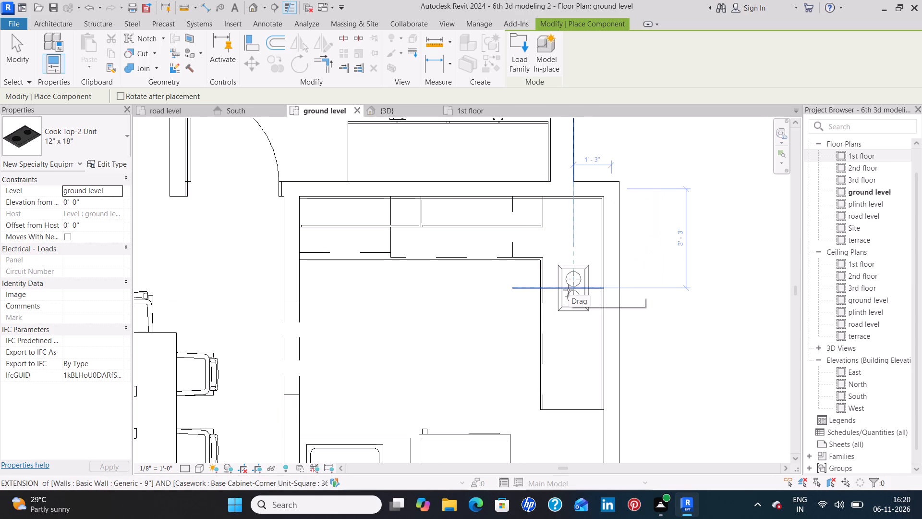
{"action": "left_click", "coordinate": [568, 290]}
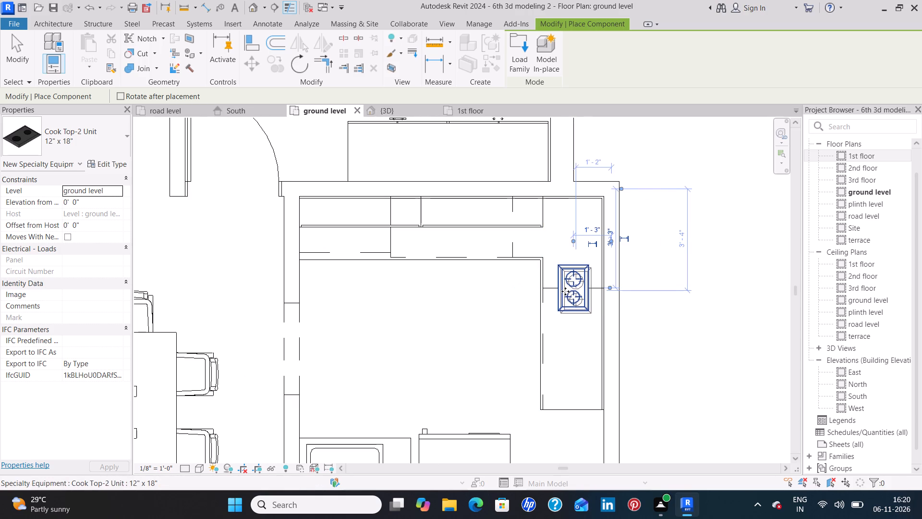
{"action": "key", "text": "space"}
{"action": "key", "text": "space"}
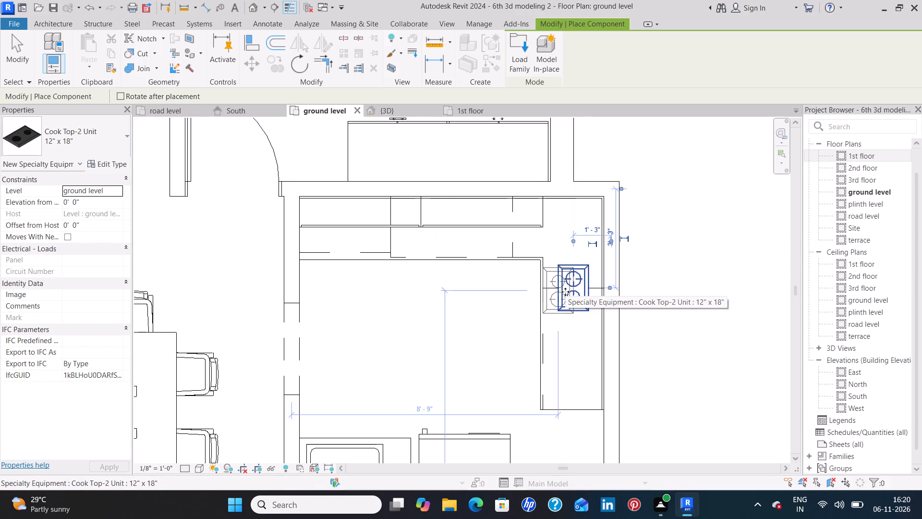
{"action": "key", "text": "Escape"}
{"action": "key", "text": "Escape"}
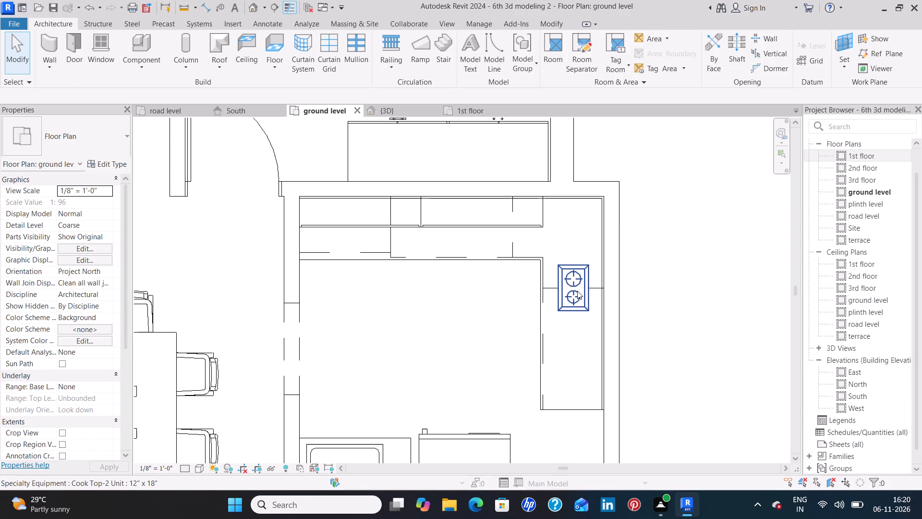
Duplicate the placed cooktop's type under the default name and set its Depth to 2' and Width to 1' 6".
{"action": "left_click", "coordinate": [577, 291]}
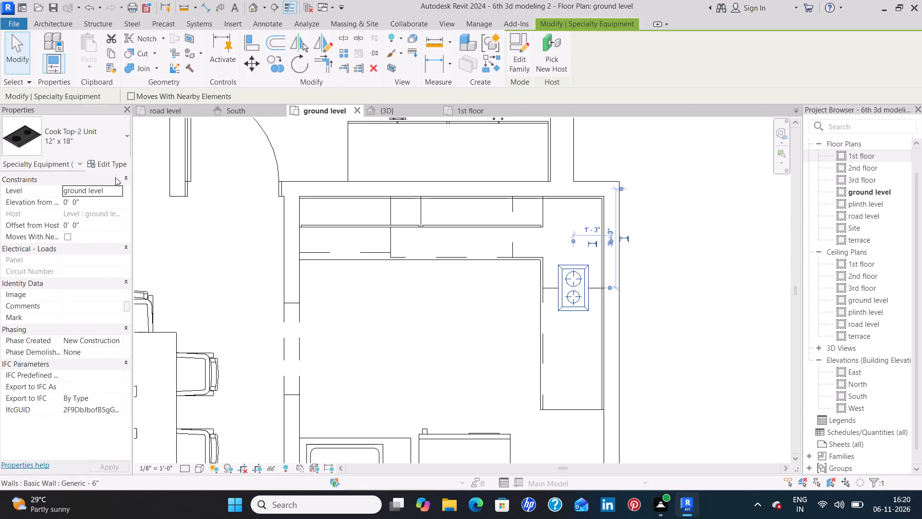
{"action": "left_click", "coordinate": [115, 167]}
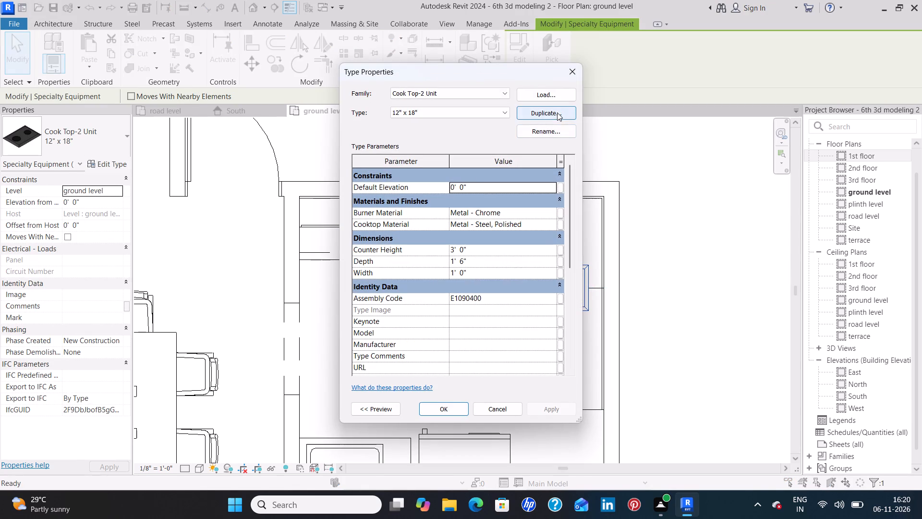
{"action": "left_click", "coordinate": [557, 112]}
{"action": "left_click", "coordinate": [464, 276]}
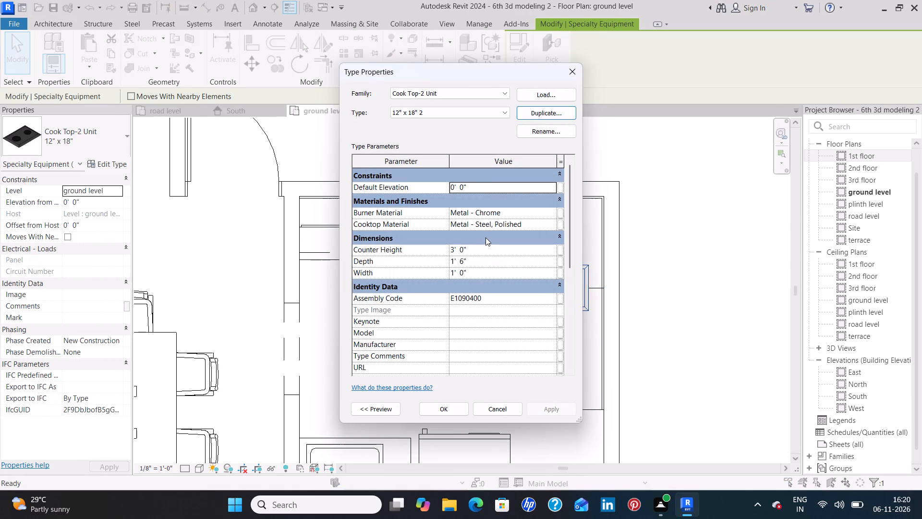
{"action": "left_click", "coordinate": [473, 250]}
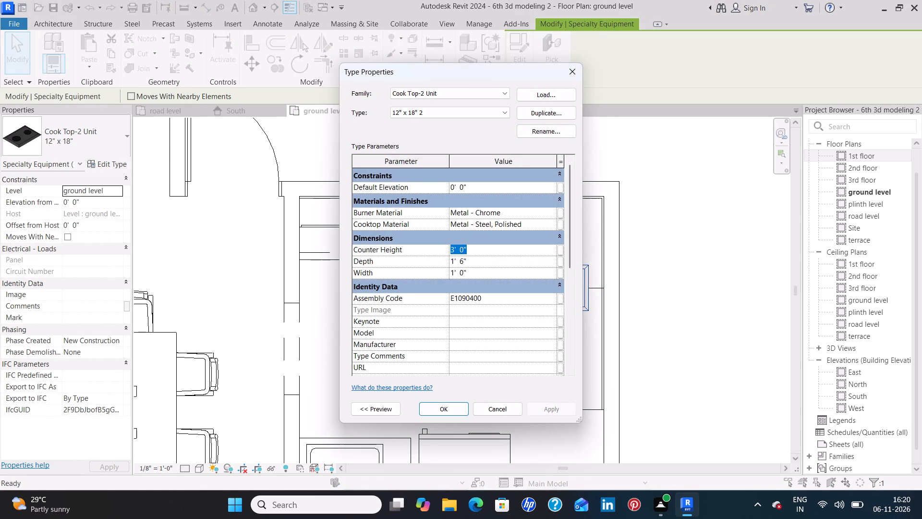
{"action": "left_click", "coordinate": [474, 260]}
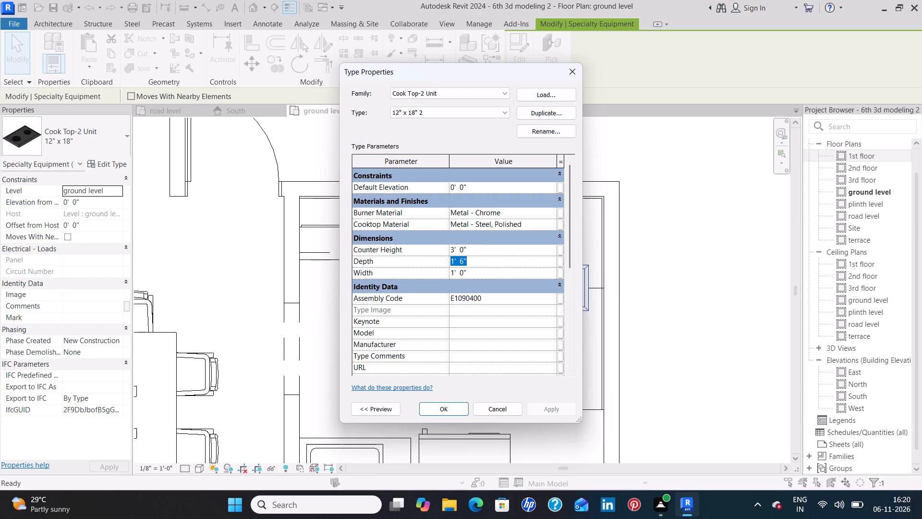
{"action": "key", "text": "BackSpace"}
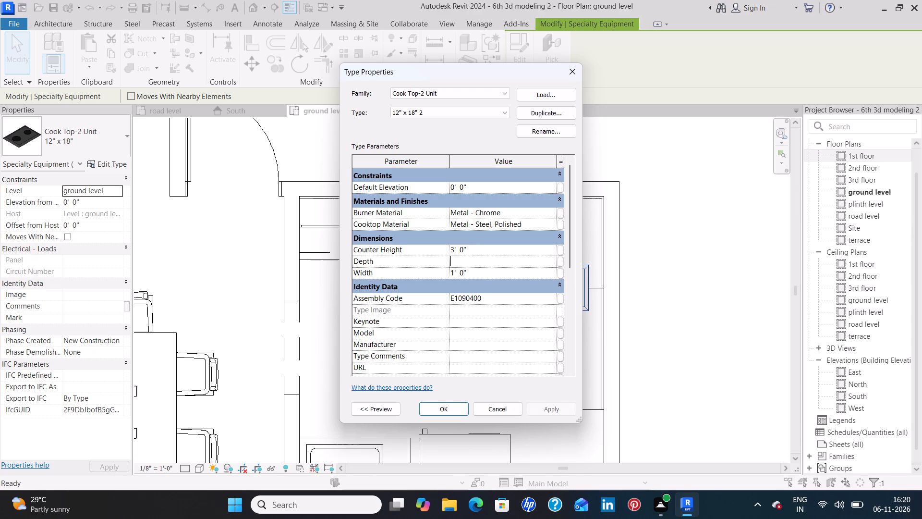
{"action": "key", "text": "2"}
{"action": "key", "text": "apostrophe"}
{"action": "left_click", "coordinate": [488, 272]}
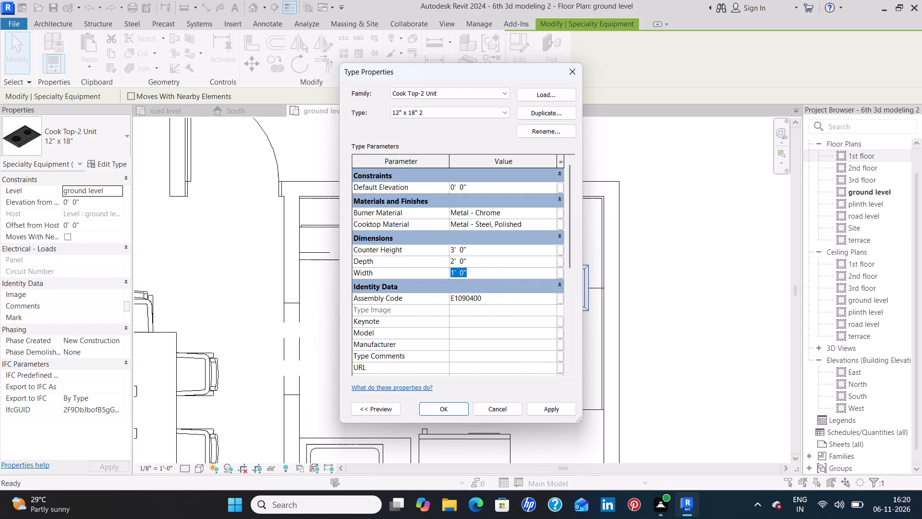
{"action": "key", "text": "BackSpace"}
{"action": "type", "text": "1'"}
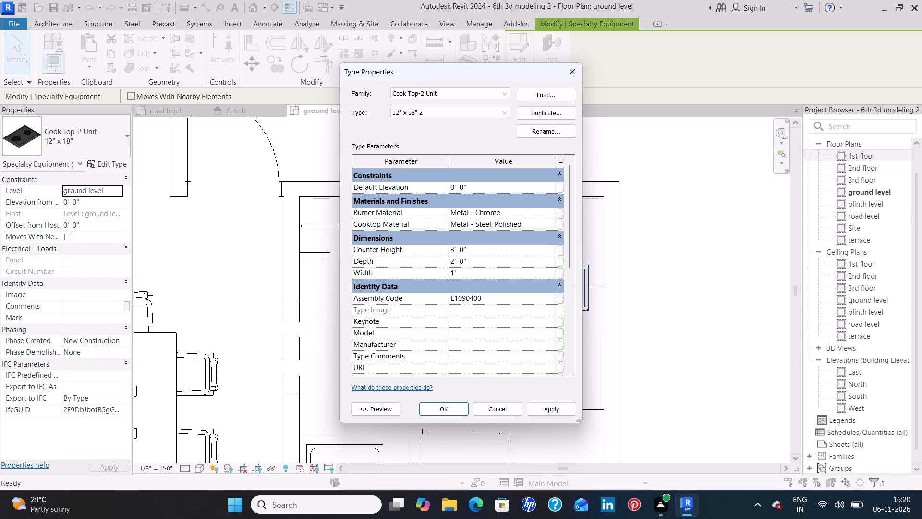
{"action": "type", "text": "6''"}
{"action": "left_click", "coordinate": [556, 413]}
{"action": "left_click", "coordinate": [445, 411]}
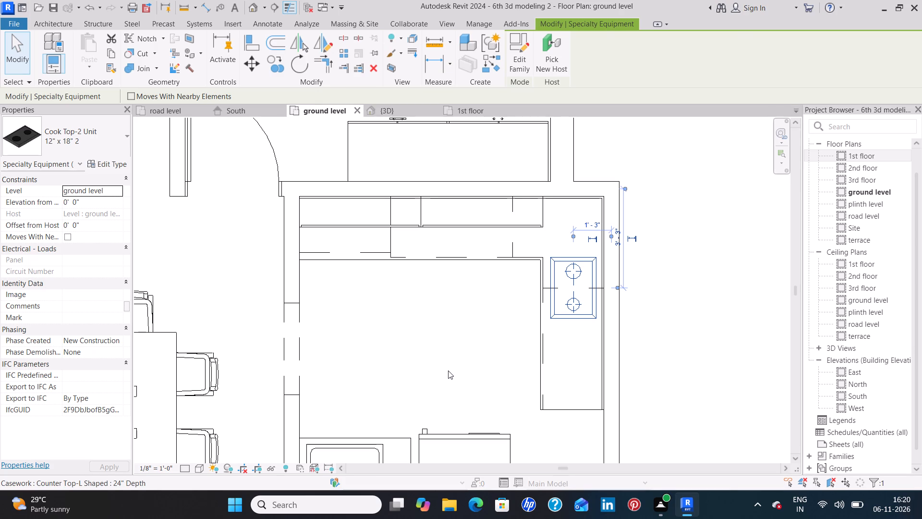
{"action": "left_click", "coordinate": [449, 370]}
{"action": "left_click", "coordinate": [573, 305]}
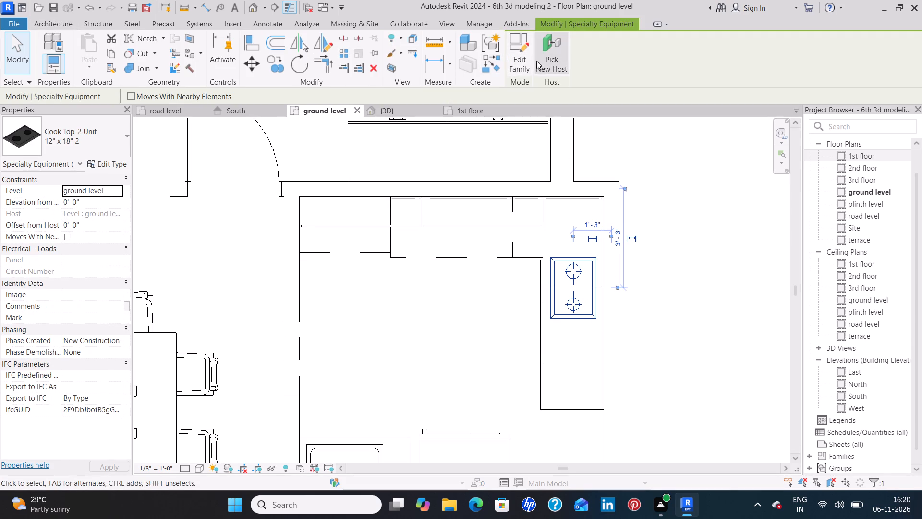
{"action": "left_click", "coordinate": [429, 340]}
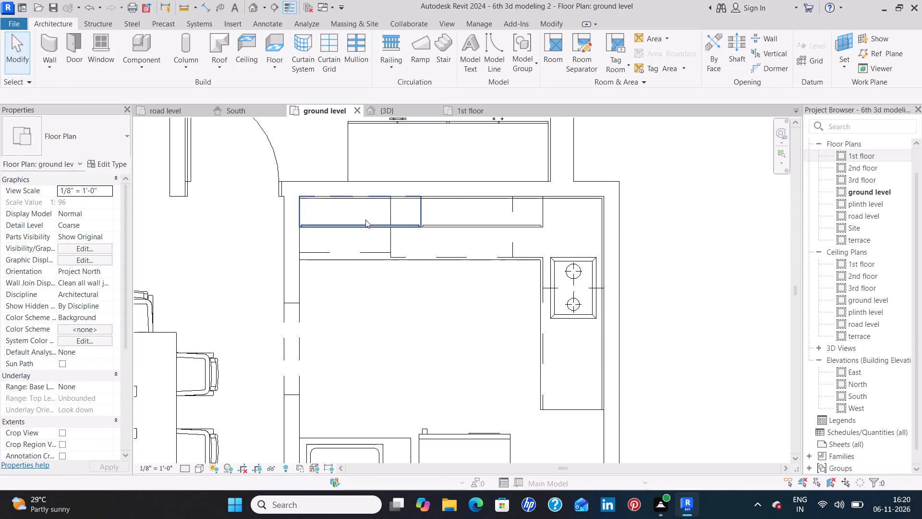
Load the Dryer family from the Domestic folder and place it in the utility room below the kitchen, about 3' from the dividing wall.
{"action": "left_click", "coordinate": [144, 45]}
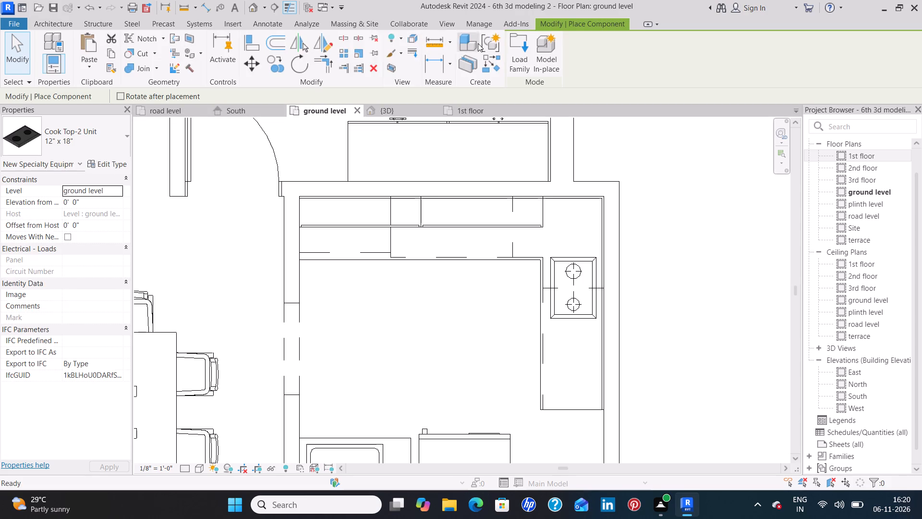
{"action": "left_click", "coordinate": [521, 51]}
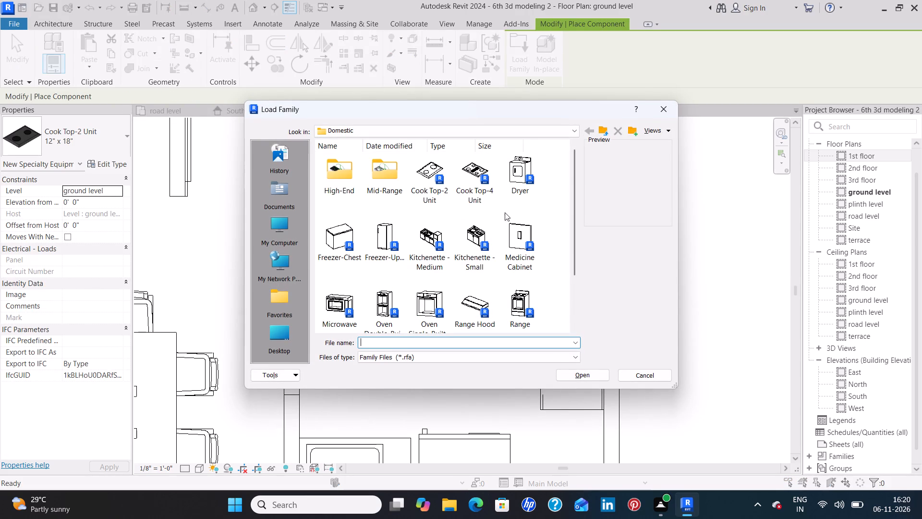
{"action": "left_click", "coordinate": [515, 183]}
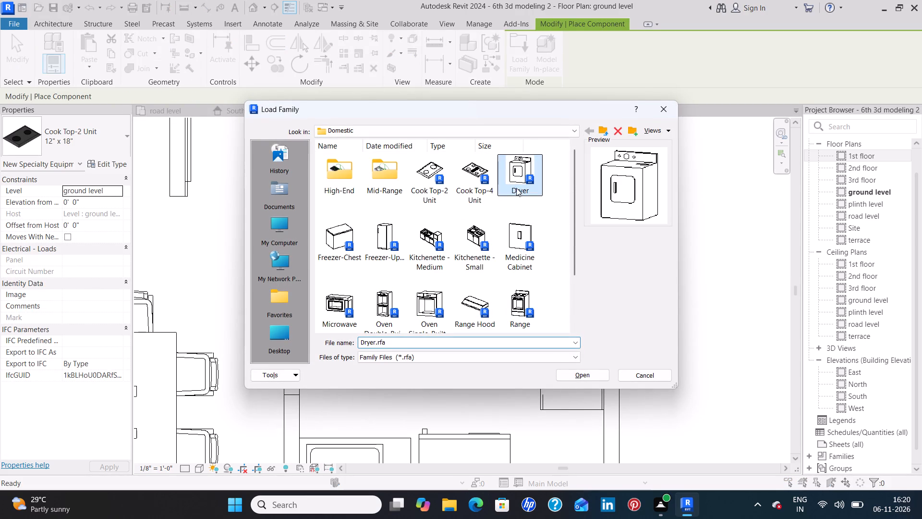
{"action": "left_click", "coordinate": [569, 376]}
{"action": "scroll", "coordinate": [532, 408], "scroll_direction": "down", "scroll_amount": 2}
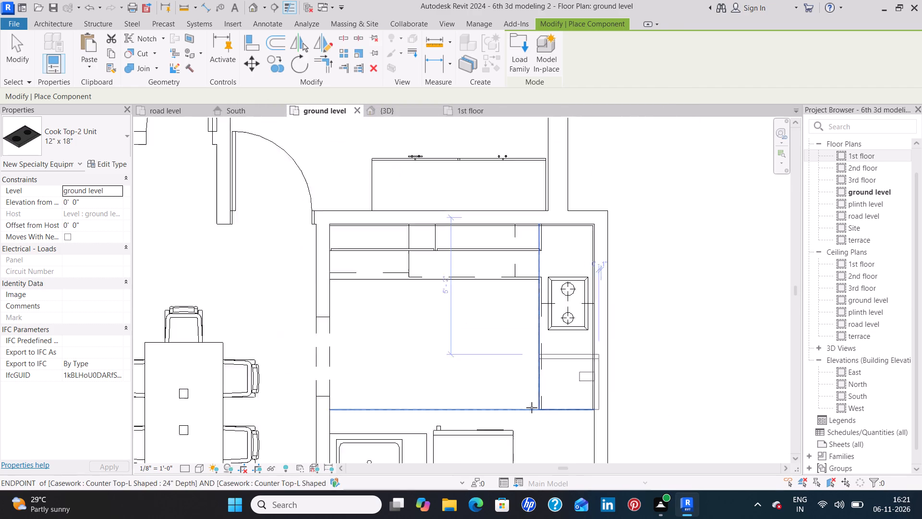
{"action": "scroll", "coordinate": [532, 408], "scroll_direction": "down", "scroll_amount": 1}
{"action": "middle_click_drag", "start_coordinate": [524, 430], "coordinate": [490, 266]}
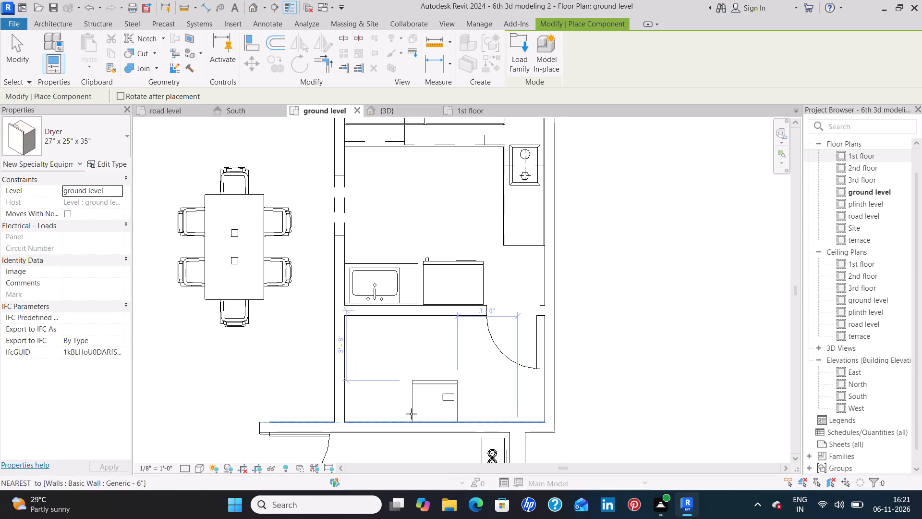
{"action": "left_click", "coordinate": [411, 410]}
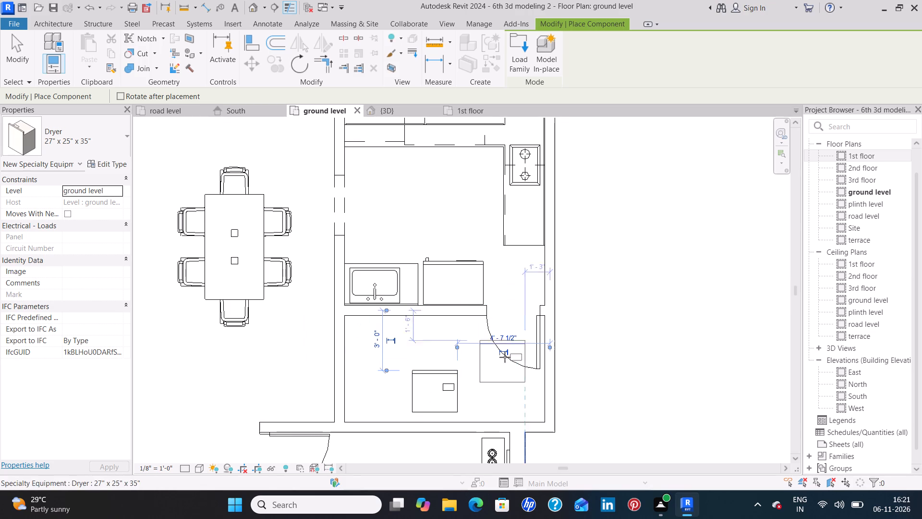
Load the Washer family from the Domestic folder and place it beside the dryer, level with it, on the side away from the door.
{"action": "left_click", "coordinate": [520, 52]}
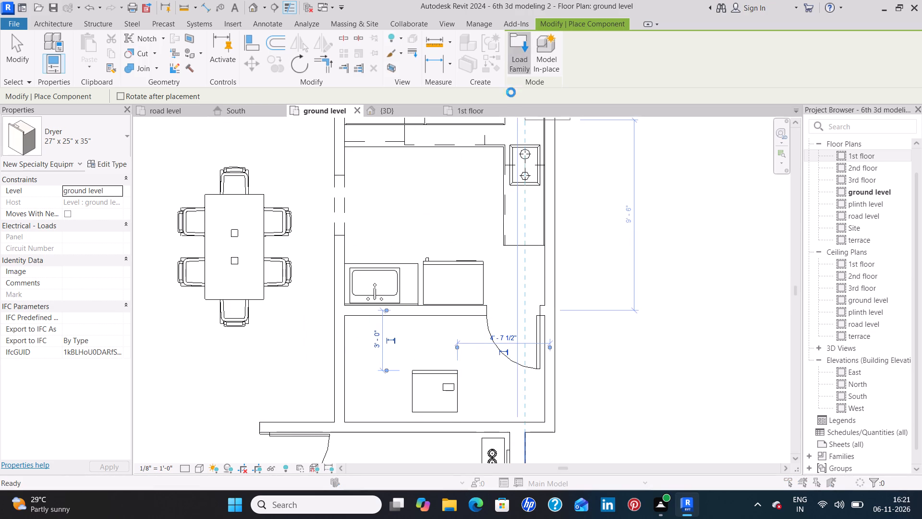
{"action": "scroll", "coordinate": [490, 192], "scroll_direction": "down", "scroll_amount": 3}
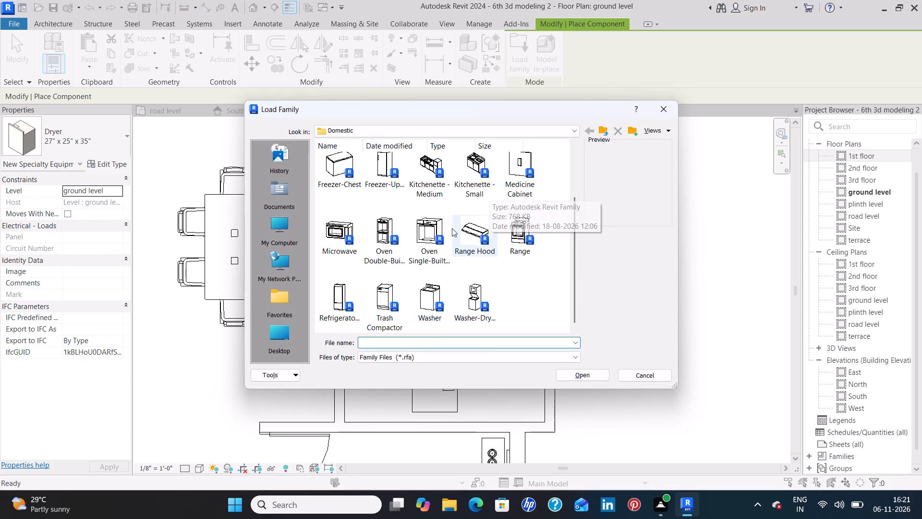
{"action": "left_click", "coordinate": [432, 295]}
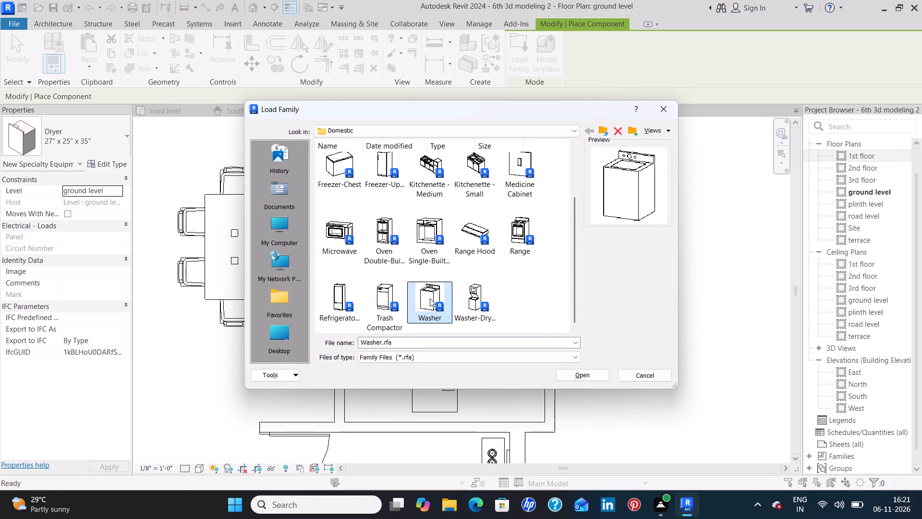
{"action": "left_click", "coordinate": [570, 374]}
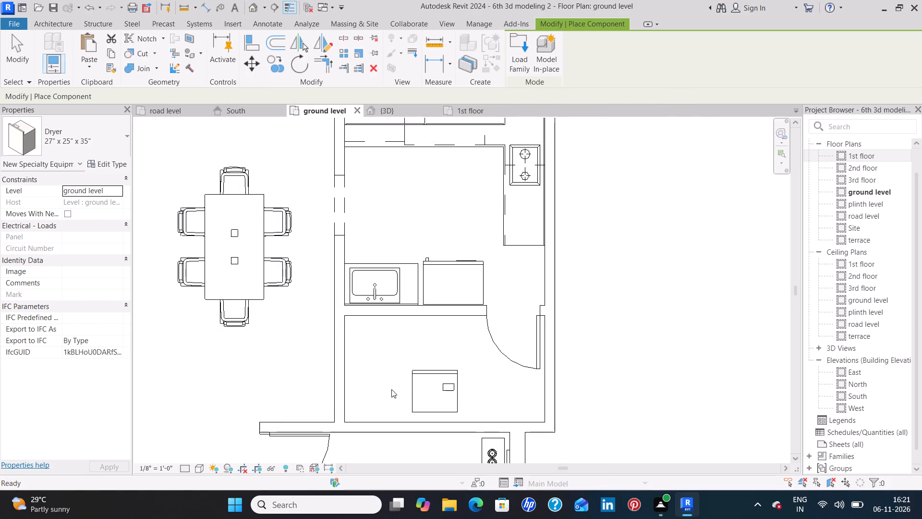
{"action": "left_click", "coordinate": [353, 407]}
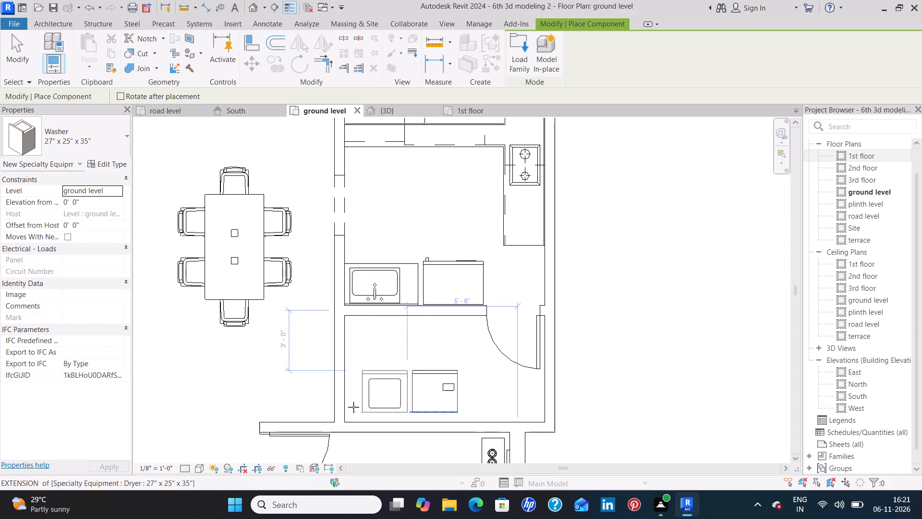
Look through the Domestic and Specialty Equipment family folders for further components.
{"action": "left_click", "coordinate": [518, 58]}
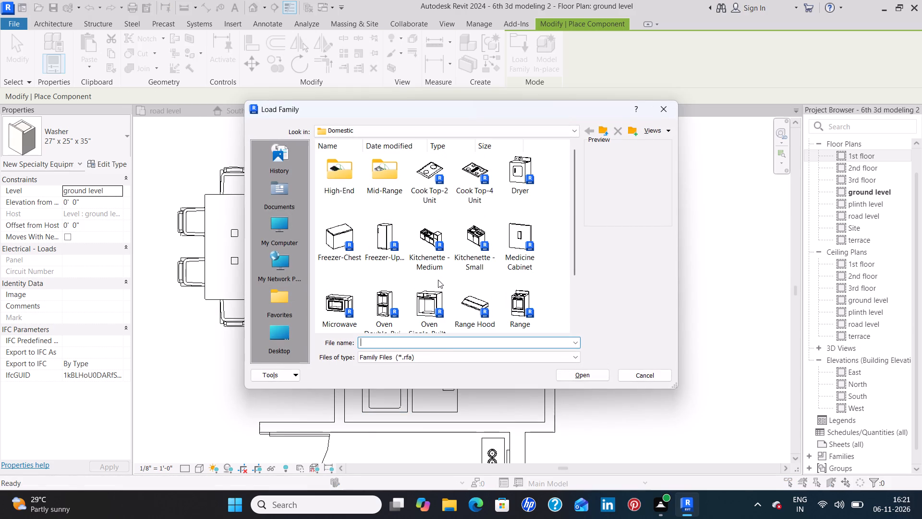
{"action": "scroll", "coordinate": [438, 280], "scroll_direction": "down", "scroll_amount": 2}
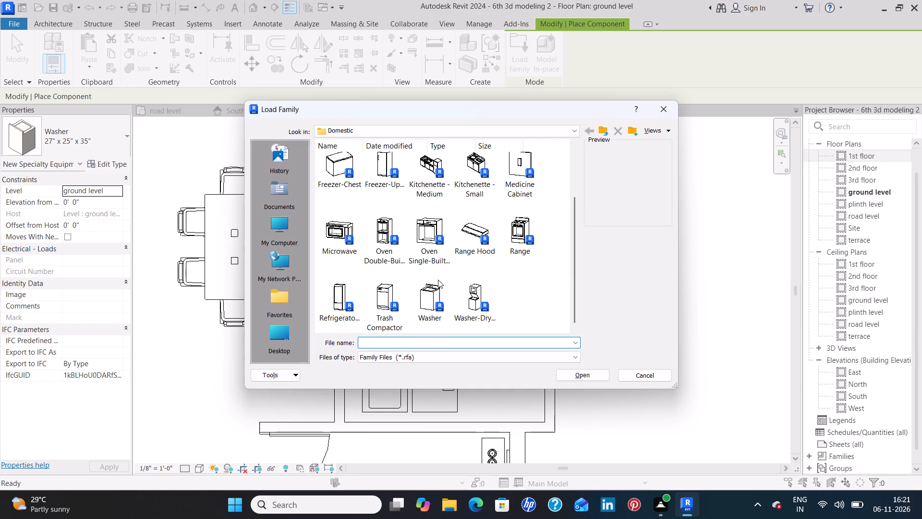
{"action": "scroll", "coordinate": [438, 280], "scroll_direction": "down", "scroll_amount": 1}
{"action": "scroll", "coordinate": [437, 280], "scroll_direction": "up", "scroll_amount": 1}
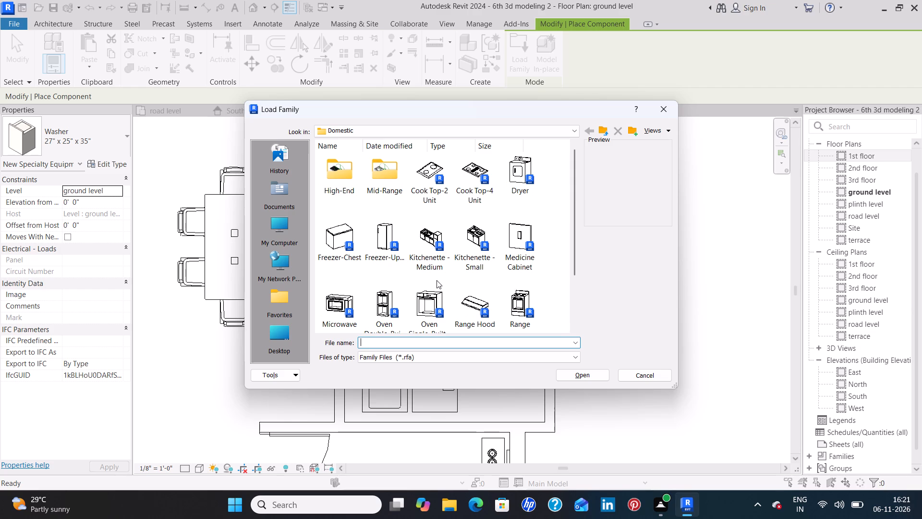
{"action": "scroll", "coordinate": [437, 280], "scroll_direction": "up", "scroll_amount": 2}
{"action": "left_click", "coordinate": [601, 128]}
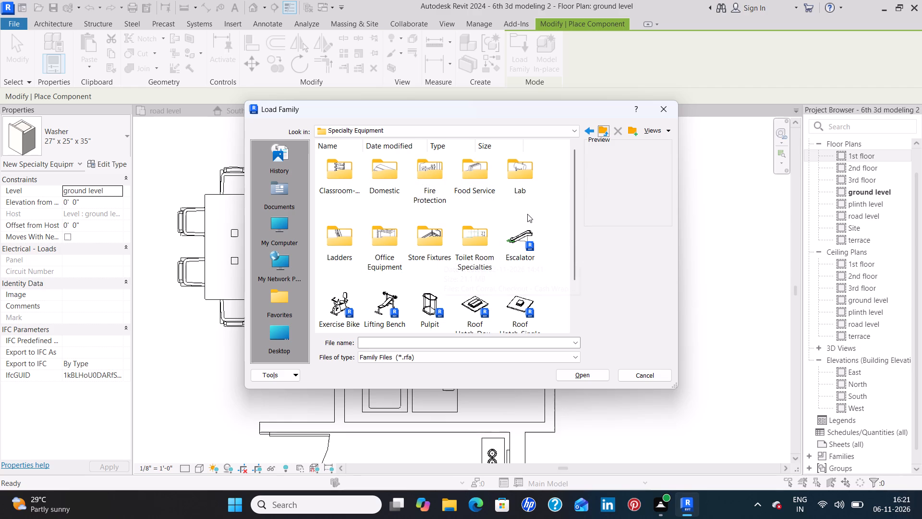
{"action": "scroll", "coordinate": [499, 231], "scroll_direction": "down", "scroll_amount": 2}
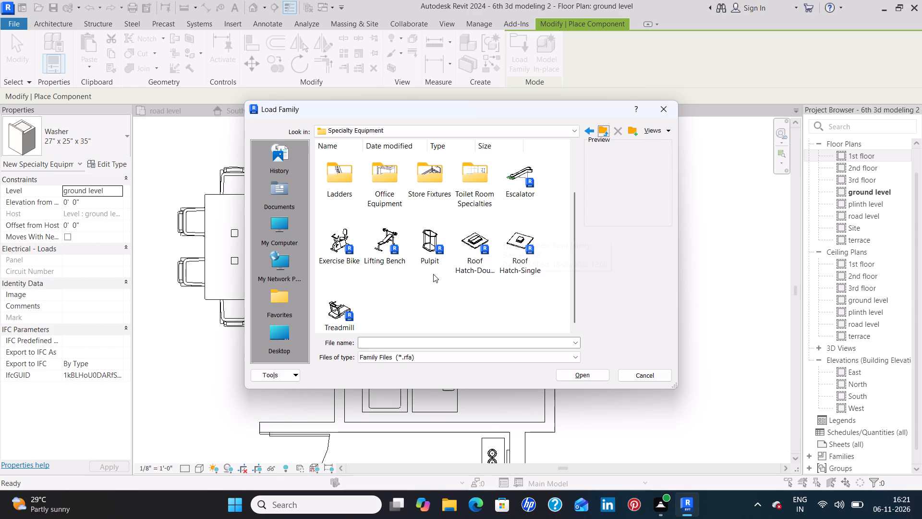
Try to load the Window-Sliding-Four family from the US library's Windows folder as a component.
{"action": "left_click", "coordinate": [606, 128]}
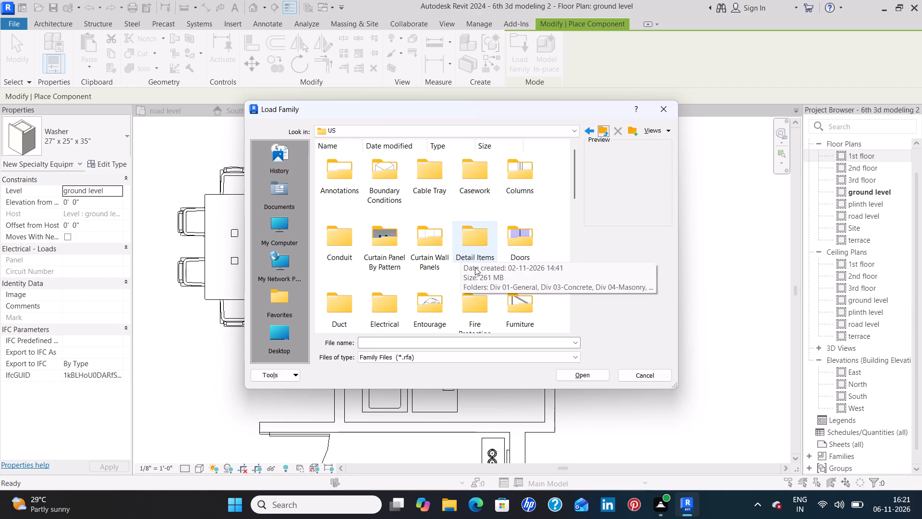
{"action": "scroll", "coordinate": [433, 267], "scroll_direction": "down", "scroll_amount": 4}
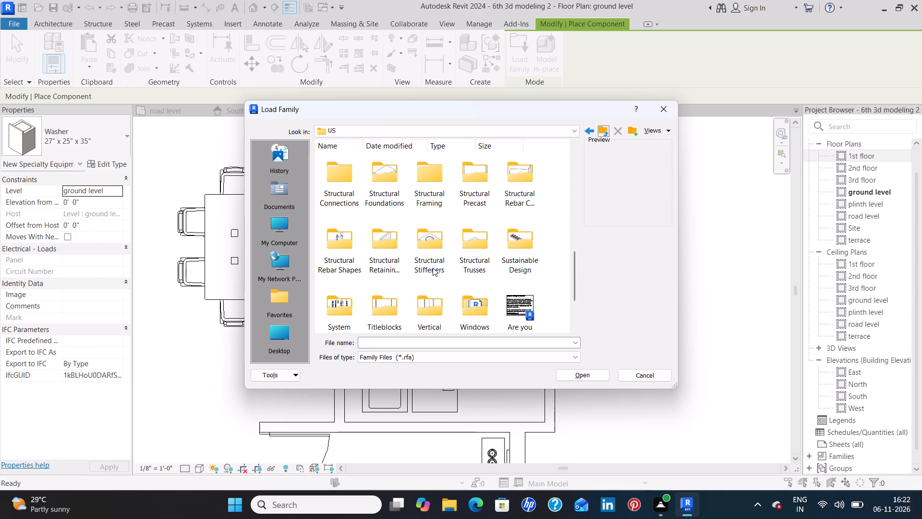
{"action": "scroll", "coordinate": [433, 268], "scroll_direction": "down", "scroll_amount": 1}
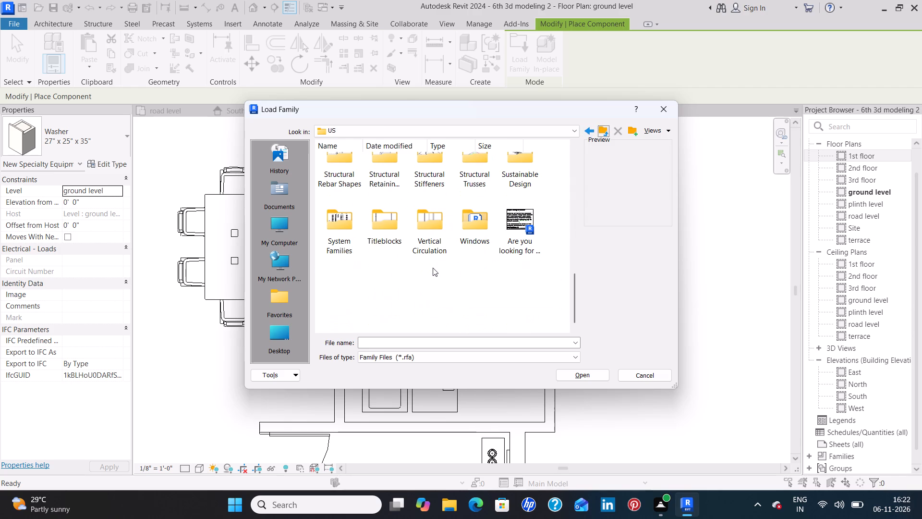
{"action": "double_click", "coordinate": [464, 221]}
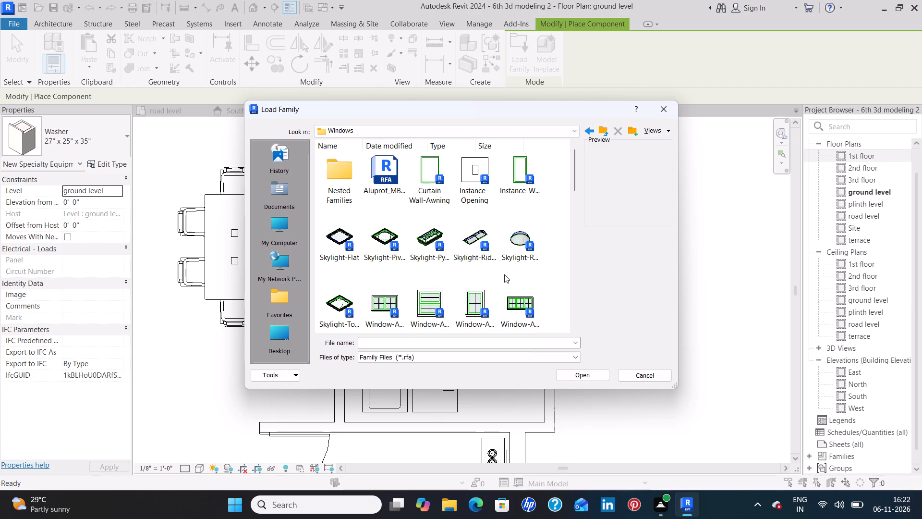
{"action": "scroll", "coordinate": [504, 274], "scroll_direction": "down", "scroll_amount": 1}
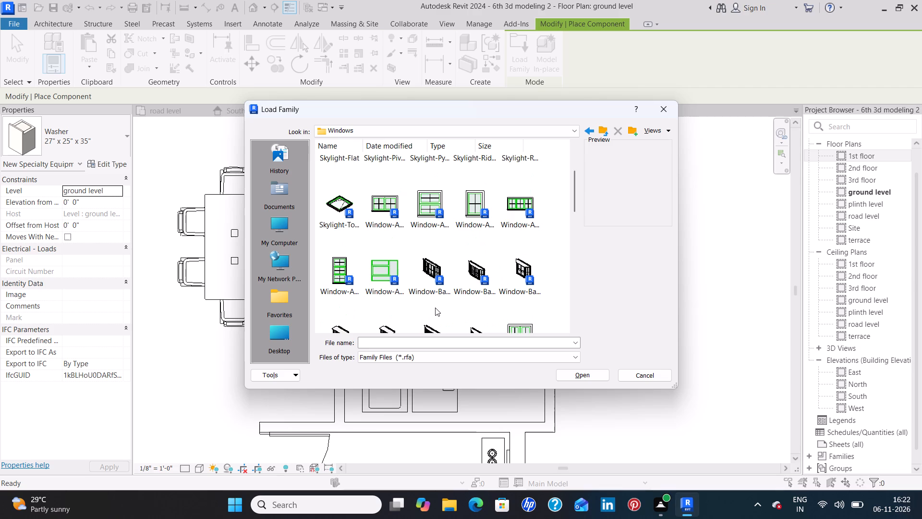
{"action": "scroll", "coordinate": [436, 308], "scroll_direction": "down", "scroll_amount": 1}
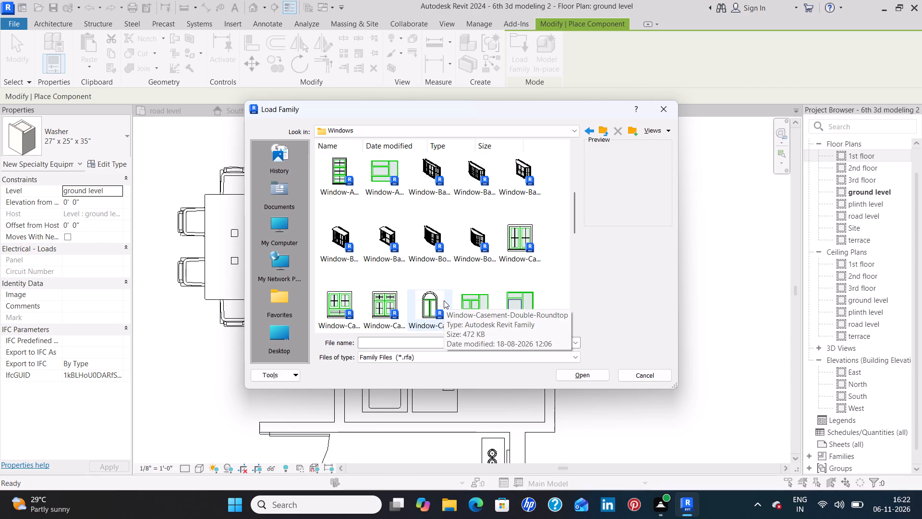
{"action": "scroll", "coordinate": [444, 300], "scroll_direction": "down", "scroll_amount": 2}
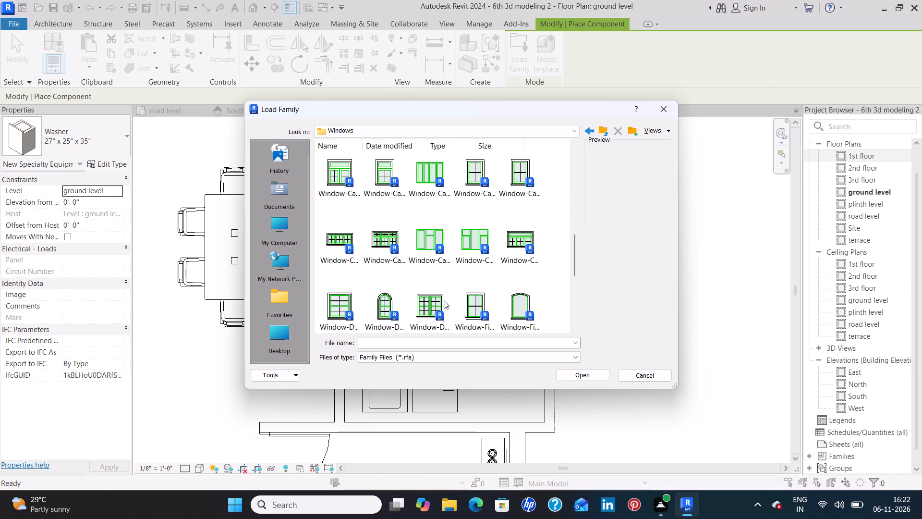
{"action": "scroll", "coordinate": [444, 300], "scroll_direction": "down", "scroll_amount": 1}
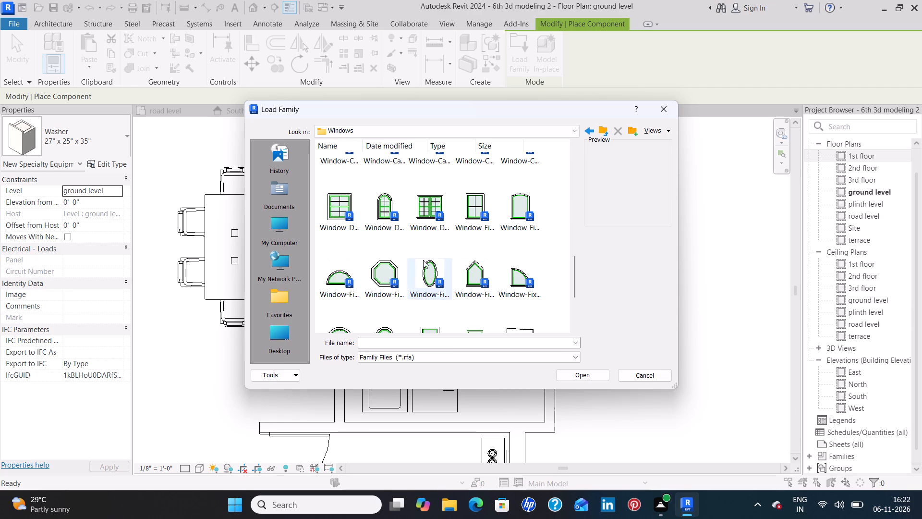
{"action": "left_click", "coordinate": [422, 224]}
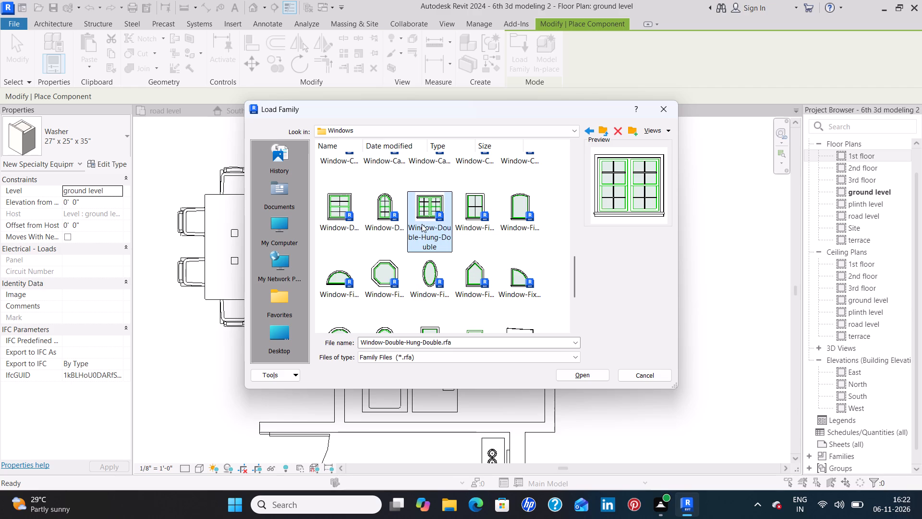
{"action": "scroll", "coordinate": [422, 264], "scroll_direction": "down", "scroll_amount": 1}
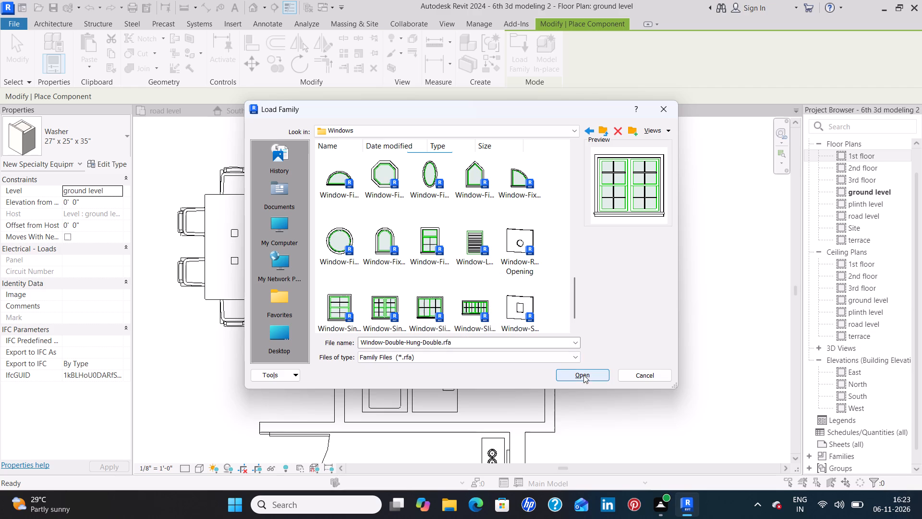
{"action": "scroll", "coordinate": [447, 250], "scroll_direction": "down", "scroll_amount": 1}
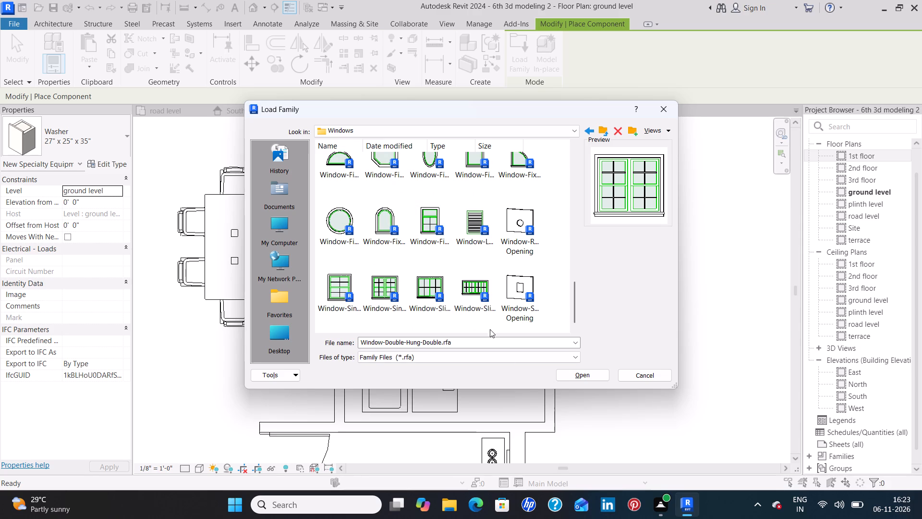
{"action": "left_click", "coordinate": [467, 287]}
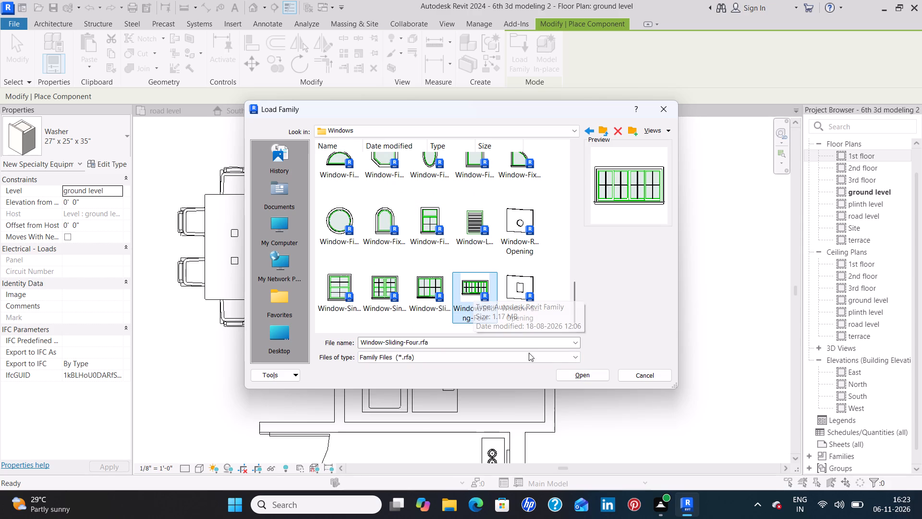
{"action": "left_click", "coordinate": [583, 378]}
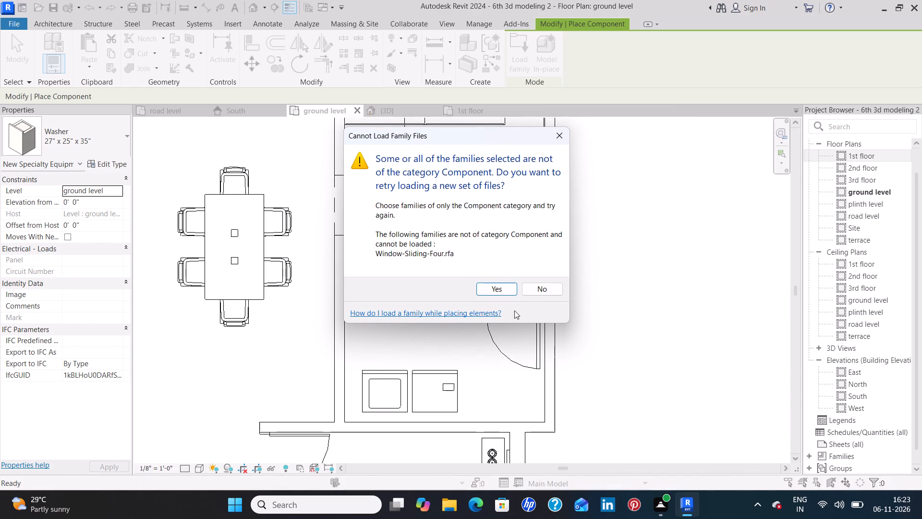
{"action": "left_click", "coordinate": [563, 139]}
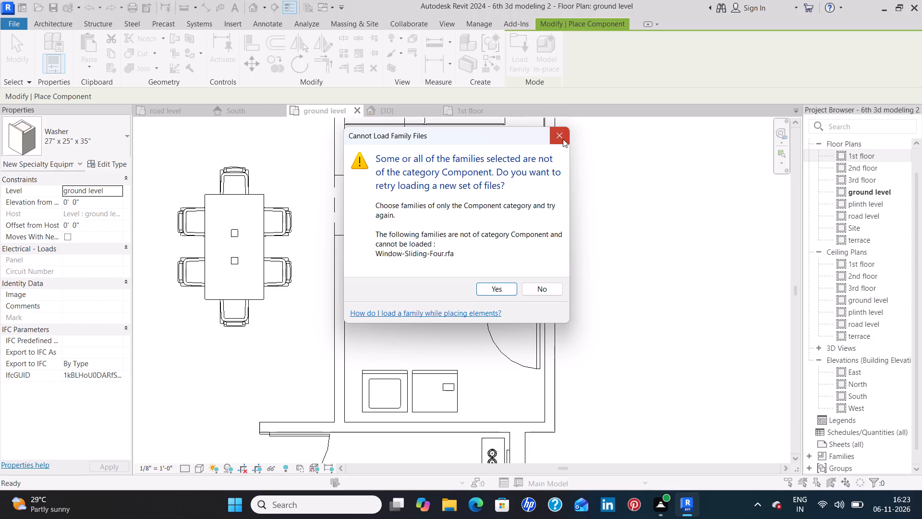
Start the Window command and load the Window-Sliding-Four family from the Windows folder.
{"action": "left_click", "coordinate": [64, 19]}
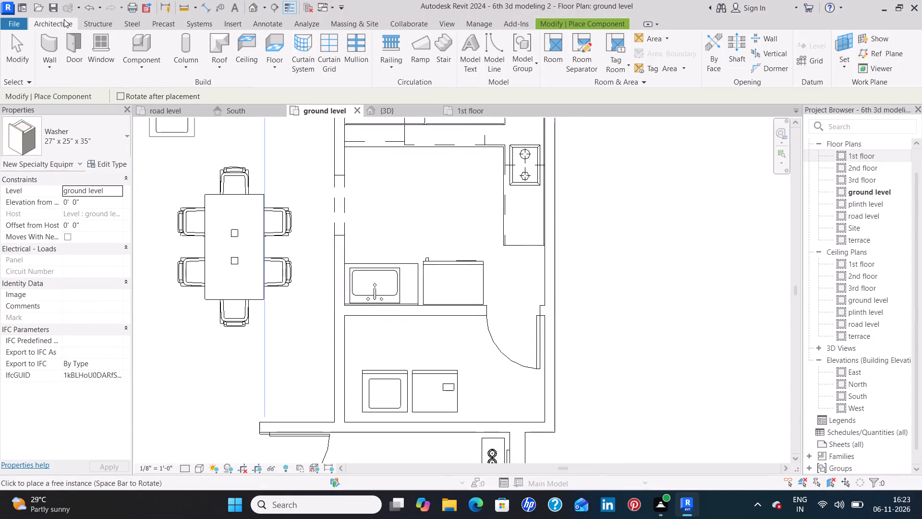
{"action": "left_click", "coordinate": [98, 43]}
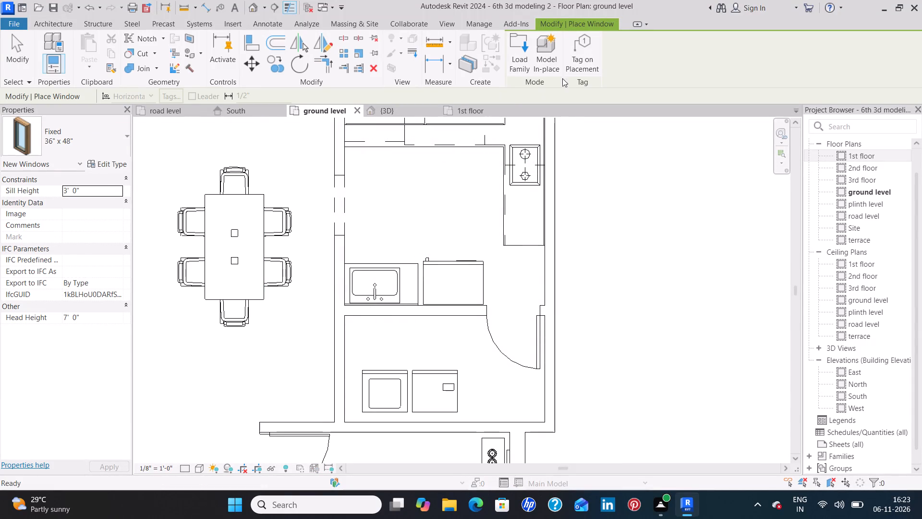
{"action": "left_click", "coordinate": [518, 63]}
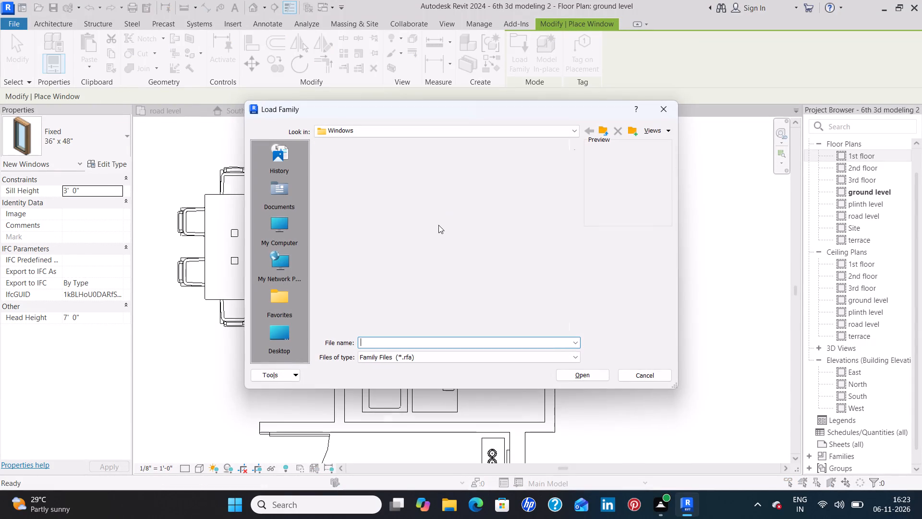
{"action": "scroll", "coordinate": [439, 226], "scroll_direction": "down", "scroll_amount": 7}
{"action": "scroll", "coordinate": [440, 226], "scroll_direction": "up", "scroll_amount": 3}
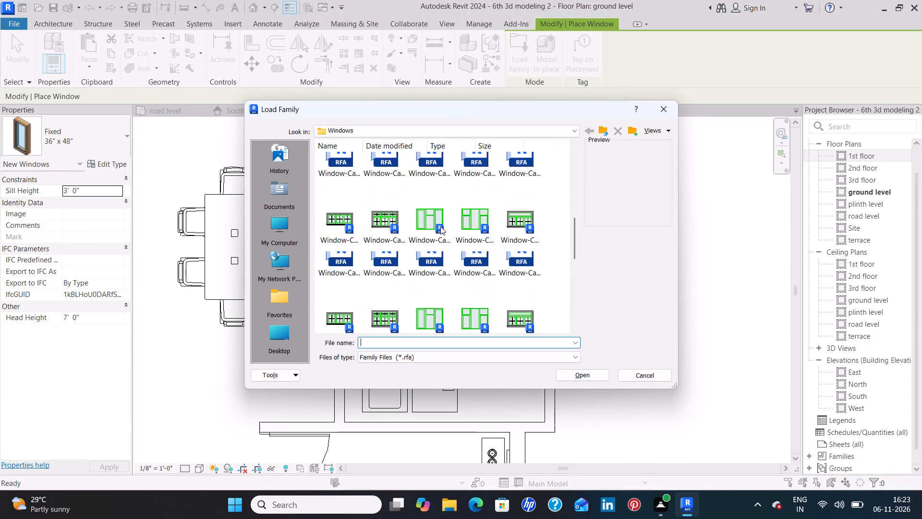
{"action": "scroll", "coordinate": [441, 226], "scroll_direction": "down", "scroll_amount": 6}
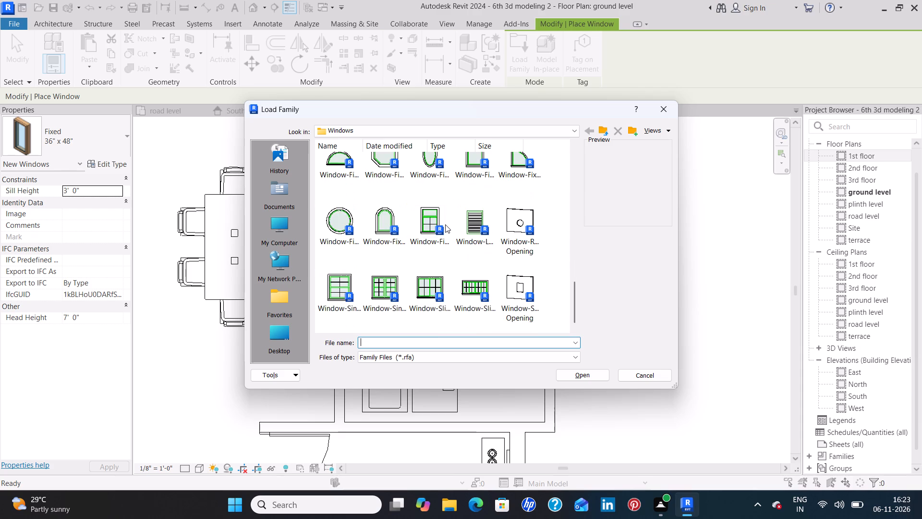
{"action": "left_click", "coordinate": [465, 295]}
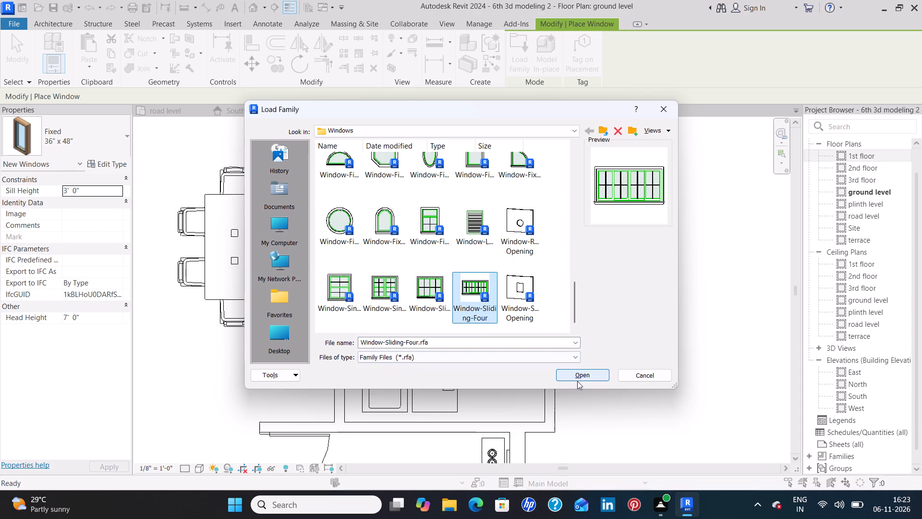
{"action": "left_click", "coordinate": [574, 372]}
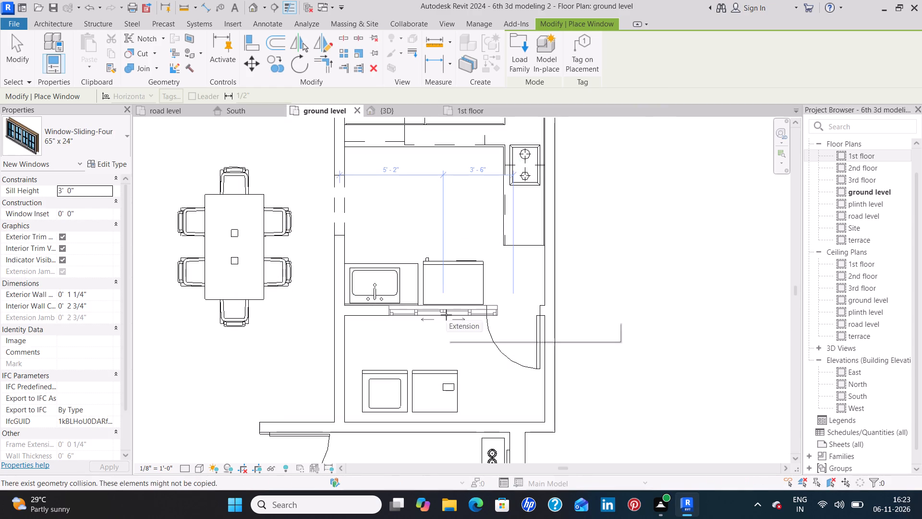
Place a 65" x 24" sliding window in the upper-left bedroom's top wall, about 9' 4 1/2" from the outer side wall and 3' 3" from the toilet partition.
{"action": "scroll", "coordinate": [377, 326], "scroll_direction": "down", "scroll_amount": 7}
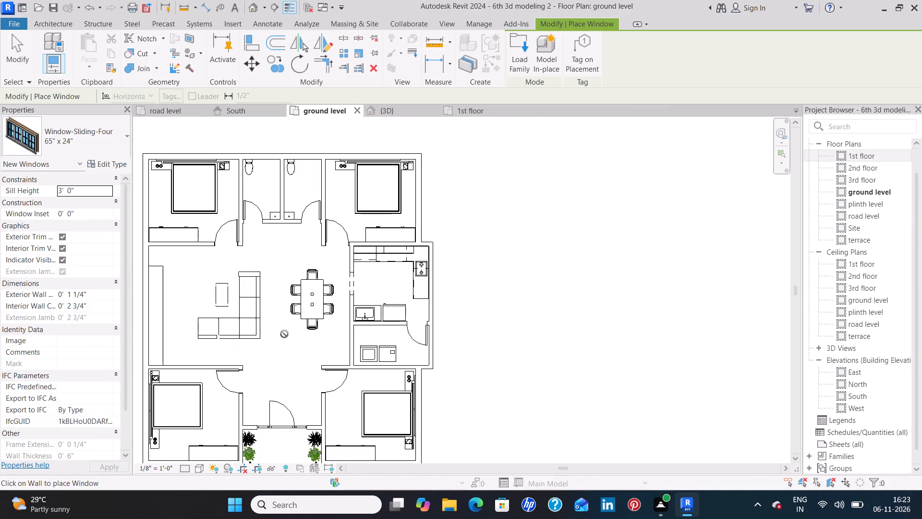
{"action": "scroll", "coordinate": [284, 334], "scroll_direction": "down", "scroll_amount": 3}
{"action": "middle_click_drag", "start_coordinate": [255, 290], "coordinate": [357, 366]}
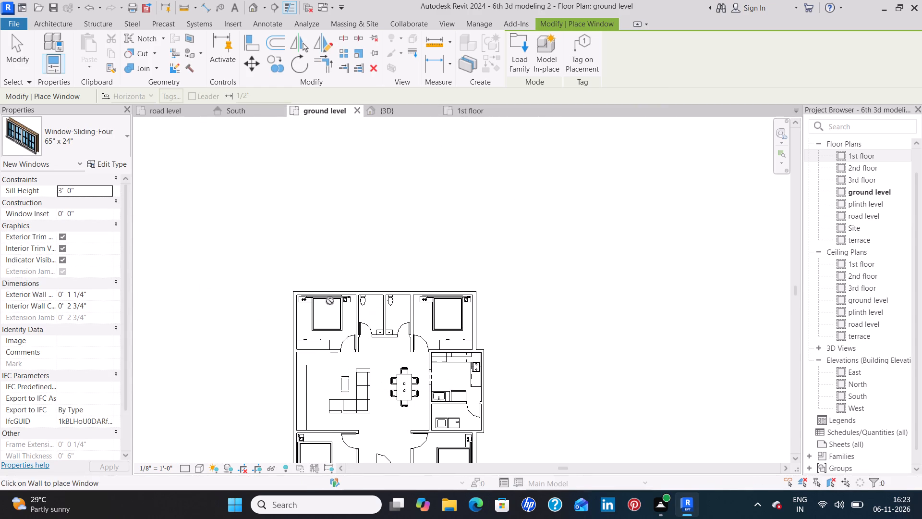
{"action": "scroll", "coordinate": [324, 290], "scroll_direction": "up", "scroll_amount": 11}
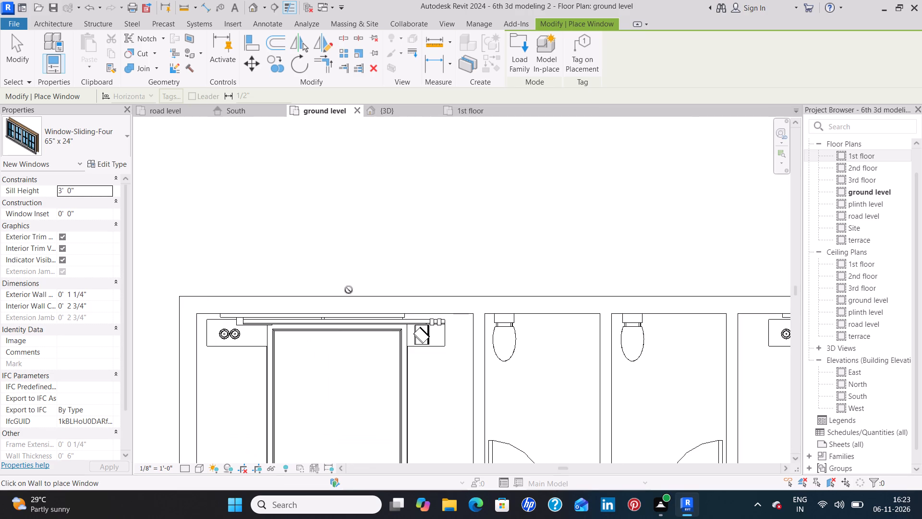
{"action": "left_click", "coordinate": [404, 295]}
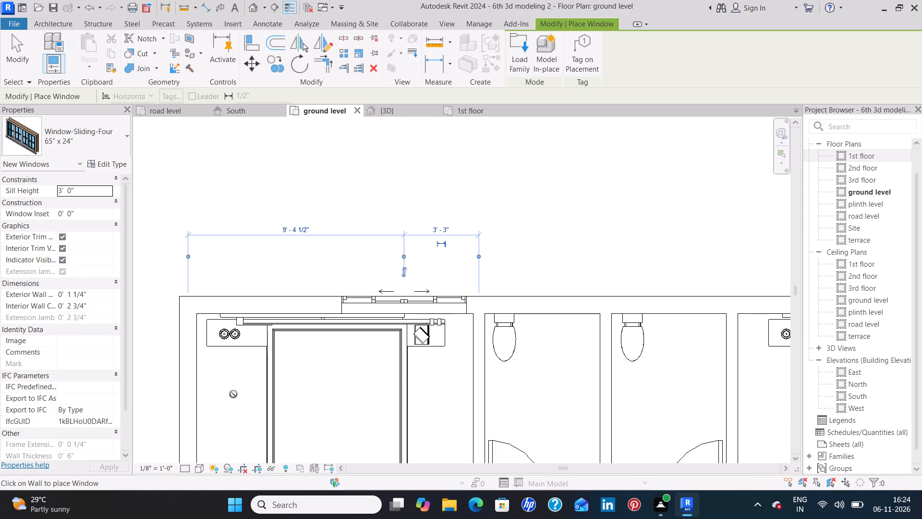
Place a 65" x 24" sliding window in the same bedroom's outer side wall, centred about 5' 9 3/4" from the walls at both ends.
{"action": "scroll", "coordinate": [233, 394], "scroll_direction": "down", "scroll_amount": 3}
{"action": "middle_click_drag", "start_coordinate": [218, 413], "coordinate": [240, 273]}
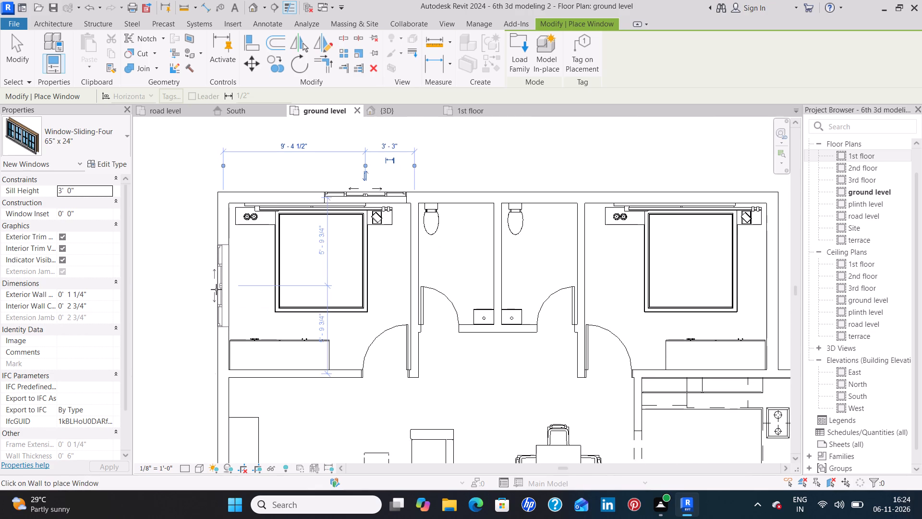
{"action": "left_click", "coordinate": [216, 289]}
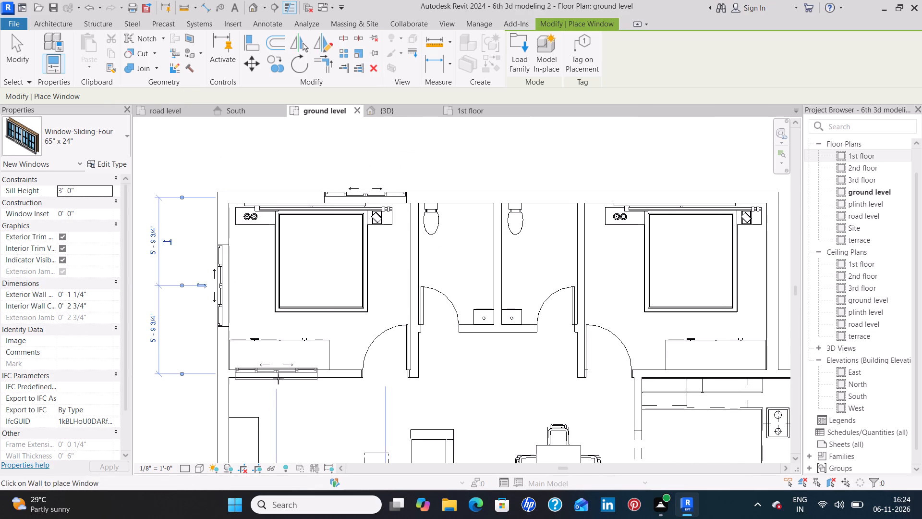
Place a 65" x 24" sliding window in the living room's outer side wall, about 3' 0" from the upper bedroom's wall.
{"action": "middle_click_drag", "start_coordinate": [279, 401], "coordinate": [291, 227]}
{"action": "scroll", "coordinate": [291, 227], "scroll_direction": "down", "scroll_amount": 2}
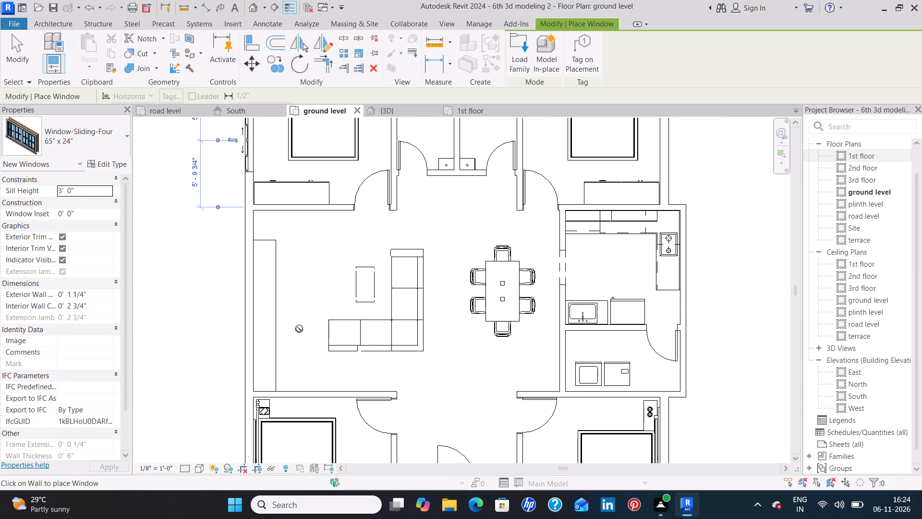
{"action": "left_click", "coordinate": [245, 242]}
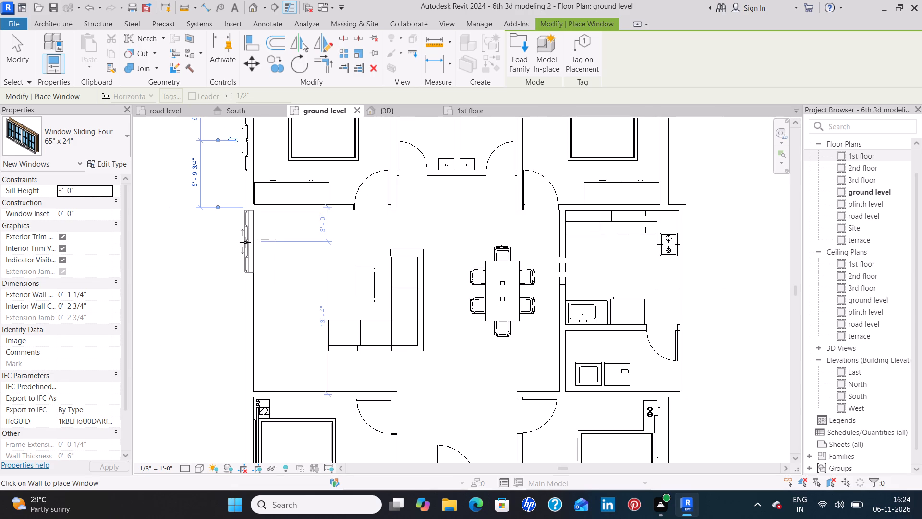
Place 65" x 24" sliding windows in the lower-left bedroom's outer side wall, about 3' 6" from its upper wall, and bottom wall, 3' 6" from the side wall.
{"action": "scroll", "coordinate": [332, 333], "scroll_direction": "down", "scroll_amount": 3}
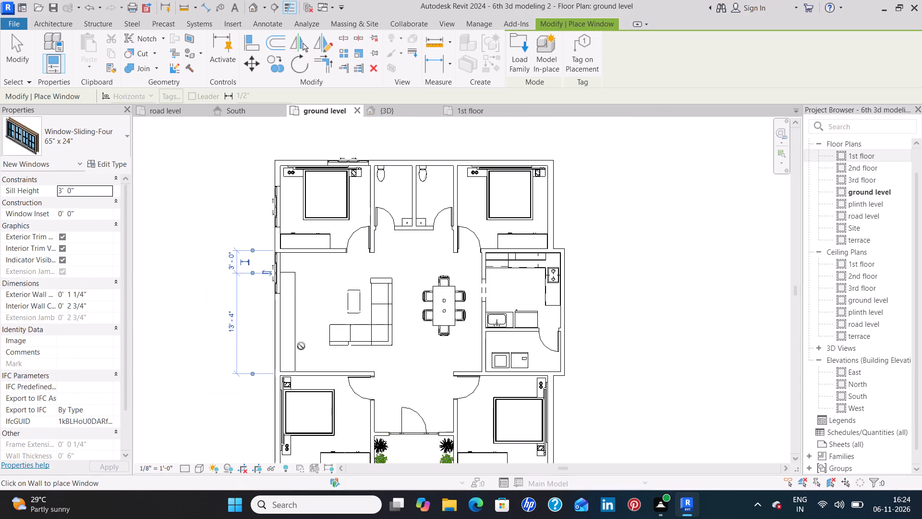
{"action": "middle_click_drag", "start_coordinate": [336, 400], "coordinate": [314, 243]}
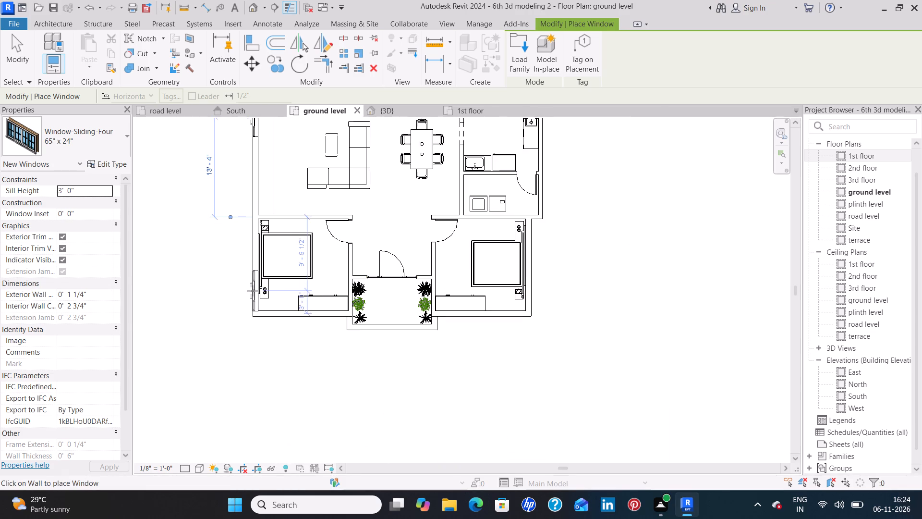
{"action": "middle_click_drag", "start_coordinate": [250, 266], "coordinate": [253, 384]}
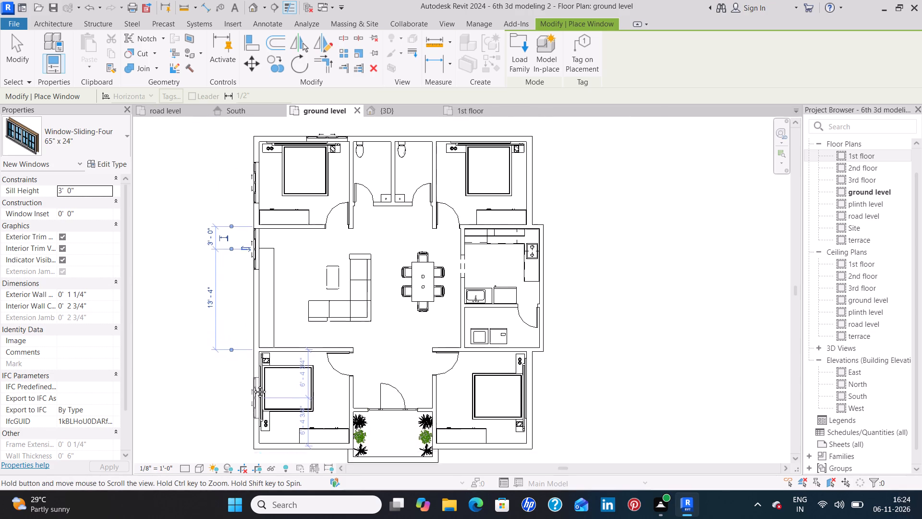
{"action": "middle_click_drag", "start_coordinate": [253, 384], "coordinate": [257, 307]}
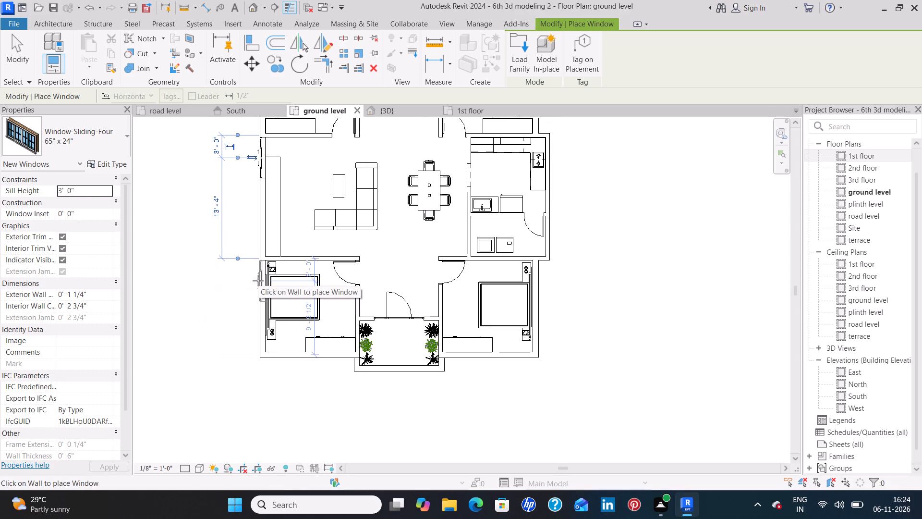
{"action": "middle_click_drag", "start_coordinate": [257, 284], "coordinate": [252, 331]}
{"action": "scroll", "coordinate": [254, 334], "scroll_direction": "up", "scroll_amount": 4}
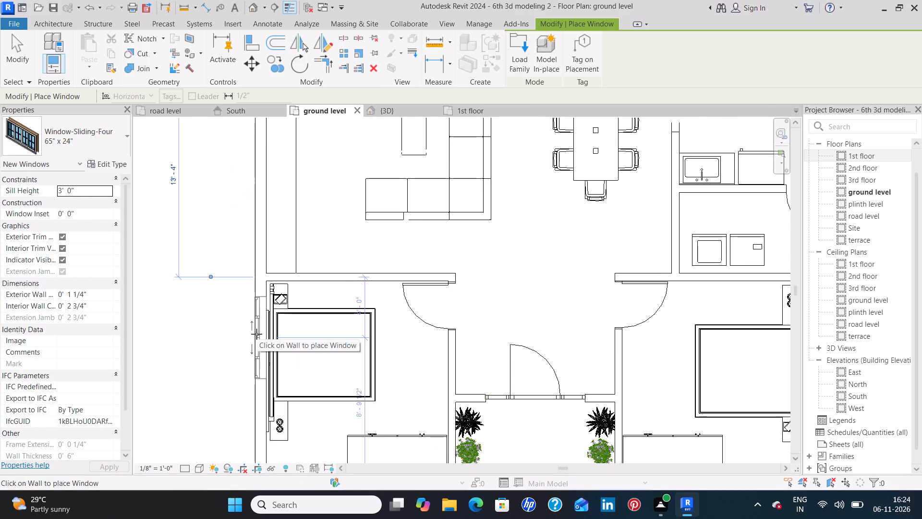
{"action": "scroll", "coordinate": [256, 334], "scroll_direction": "up", "scroll_amount": 2}
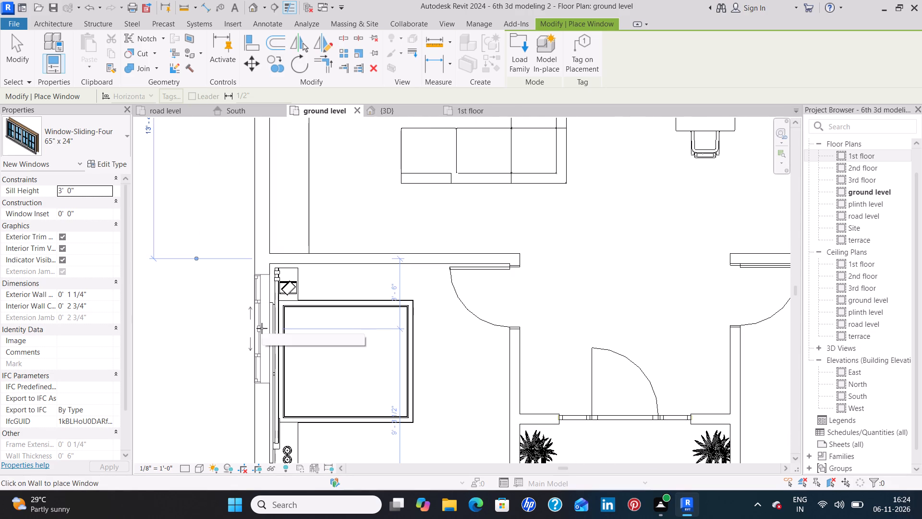
{"action": "left_click", "coordinate": [261, 326]}
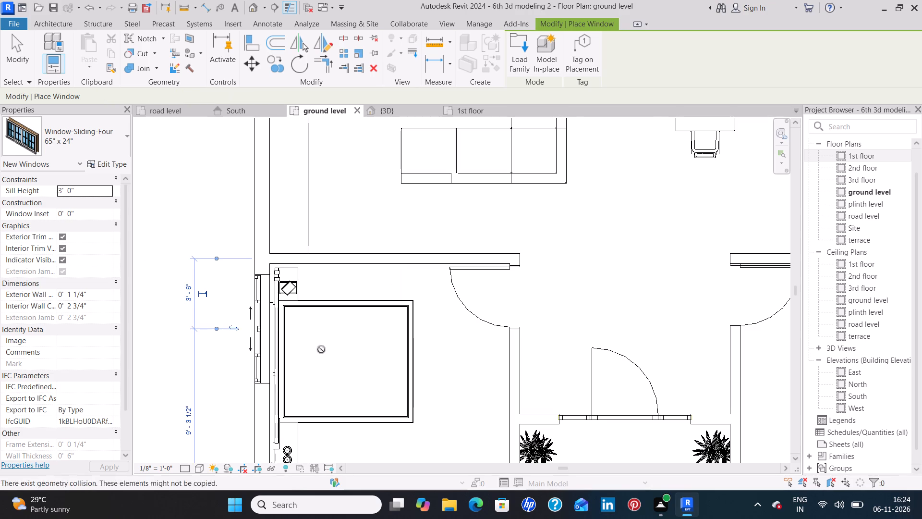
{"action": "middle_click_drag", "start_coordinate": [363, 379], "coordinate": [374, 264]}
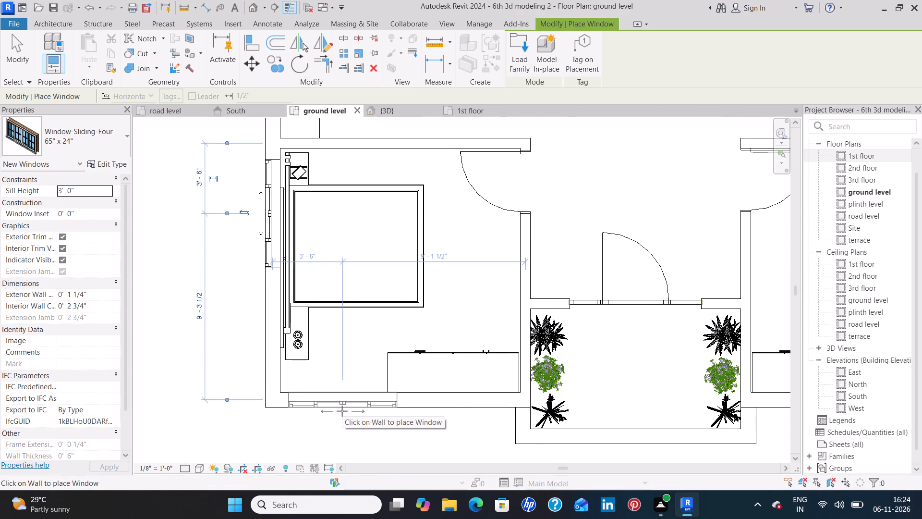
{"action": "left_click", "coordinate": [342, 411]}
Place 65" x 24" sliding windows in the lower-right bedroom's bottom wall, about 3' 6" from the side wall, and outer side wall, 3' 10" from its upper wall.
{"action": "scroll", "coordinate": [513, 399], "scroll_direction": "down", "scroll_amount": 3}
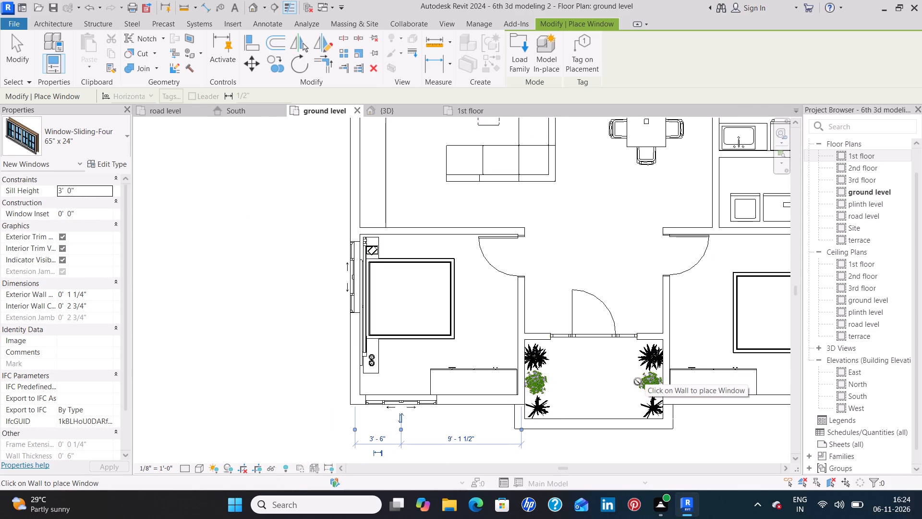
{"action": "middle_click_drag", "start_coordinate": [624, 384], "coordinate": [367, 380]}
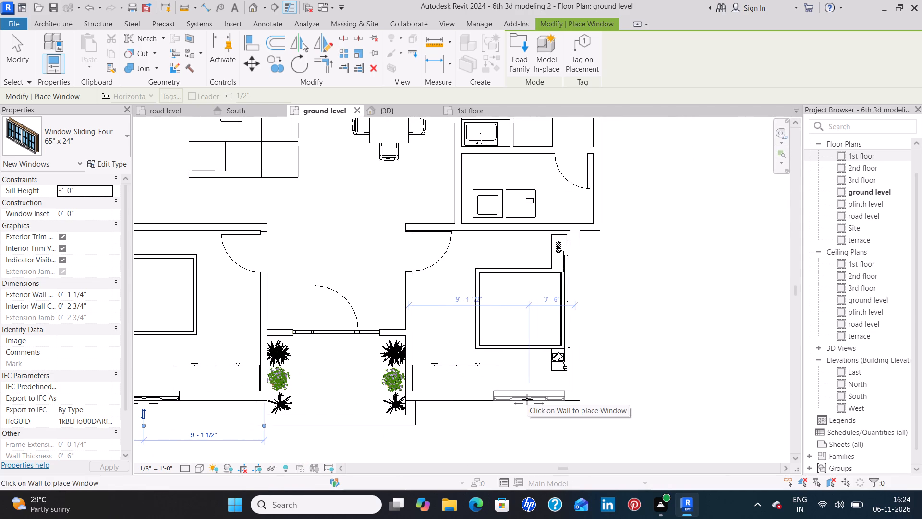
{"action": "left_click", "coordinate": [527, 399]}
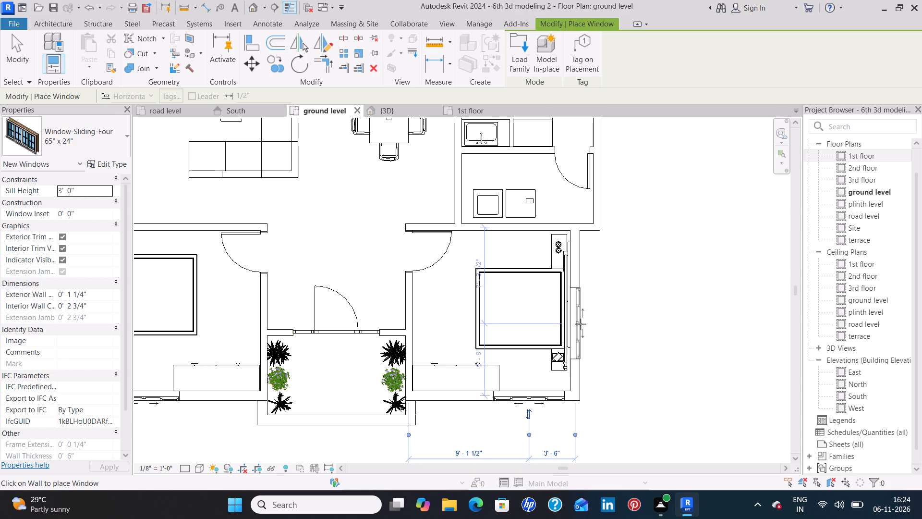
{"action": "scroll", "coordinate": [566, 315], "scroll_direction": "down", "scroll_amount": 5}
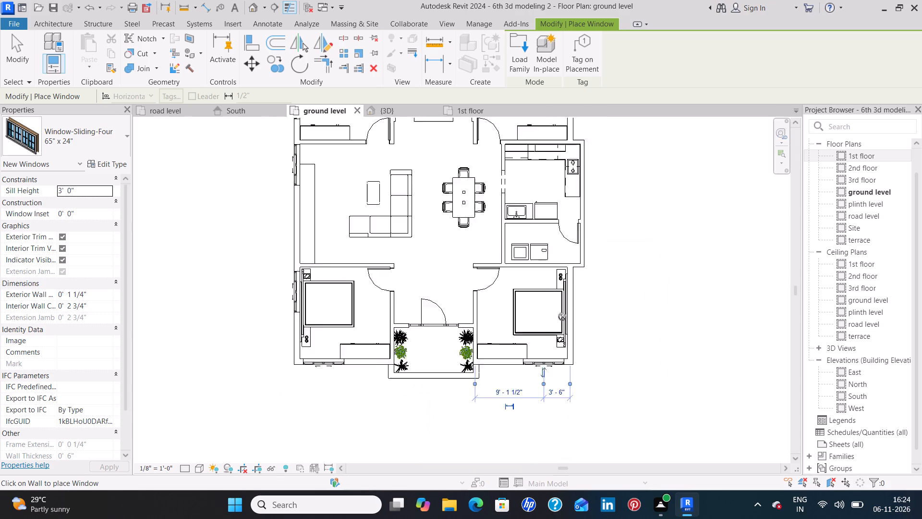
{"action": "scroll", "coordinate": [562, 317], "scroll_direction": "down", "scroll_amount": 1}
{"action": "scroll", "coordinate": [562, 317], "scroll_direction": "up", "scroll_amount": 11}
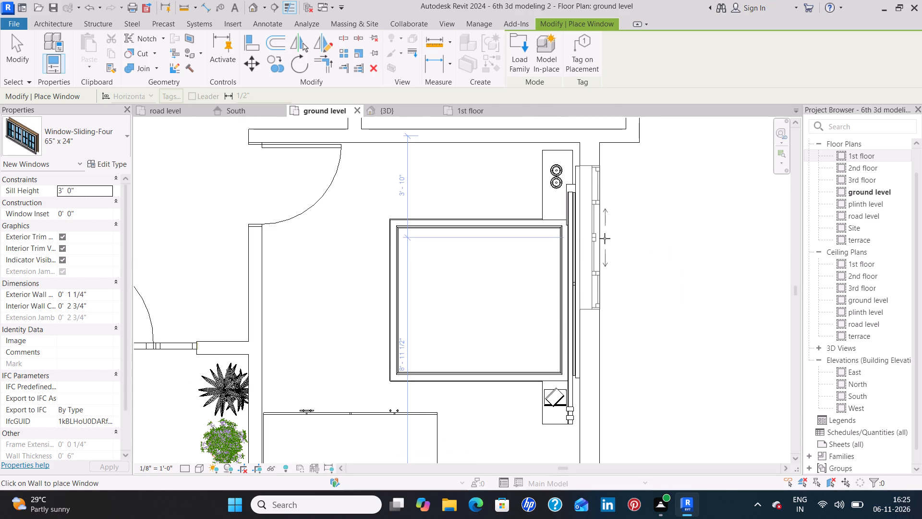
{"action": "left_click", "coordinate": [605, 238]}
Place 65" x 24" sliding windows in the upper-right bedroom's outer side wall, about 4' 6" from its lower wall, and top wall, 3' 6" from the toilet.
{"action": "scroll", "coordinate": [605, 237], "scroll_direction": "down", "scroll_amount": 7}
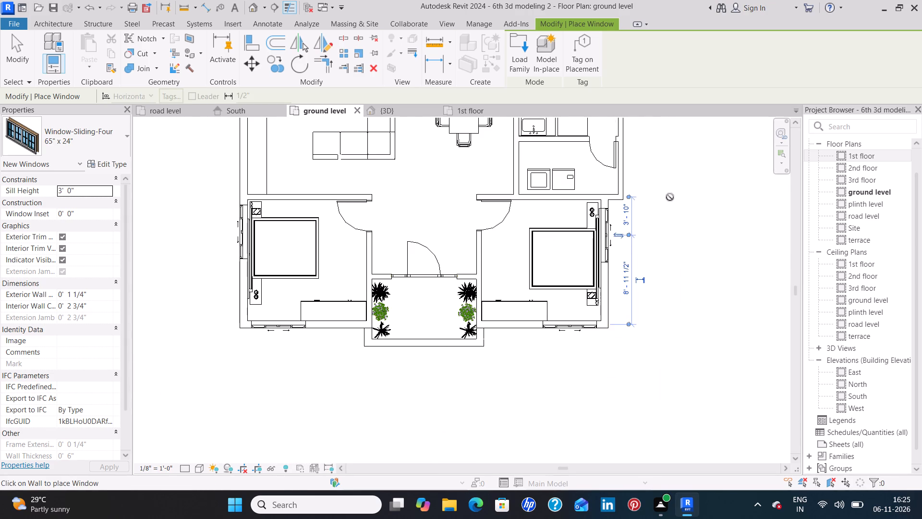
{"action": "middle_click_drag", "start_coordinate": [669, 199], "coordinate": [647, 379]}
{"action": "middle_click_drag", "start_coordinate": [631, 193], "coordinate": [629, 351]}
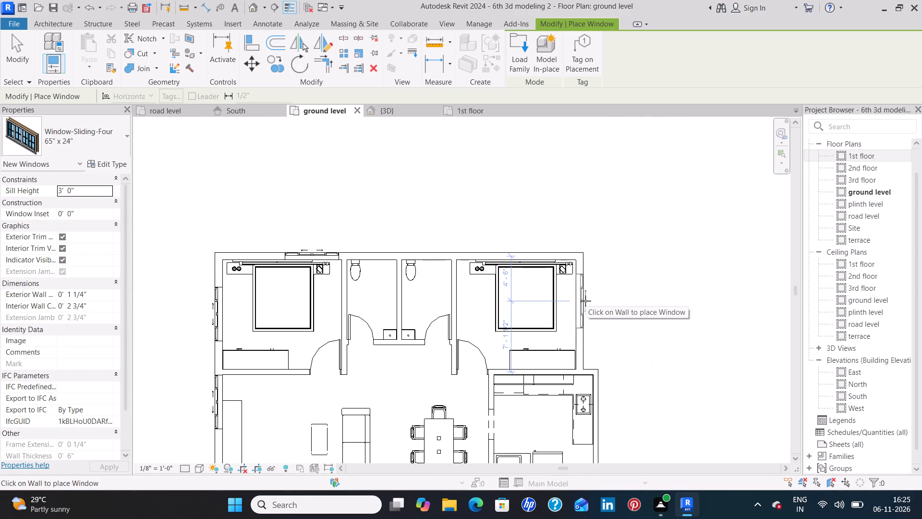
{"action": "left_click", "coordinate": [588, 326]}
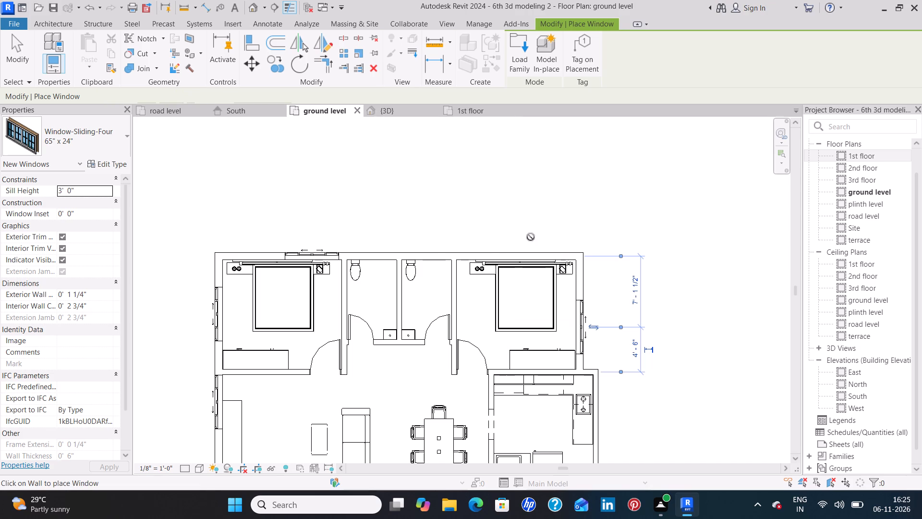
{"action": "left_click", "coordinate": [486, 255]}
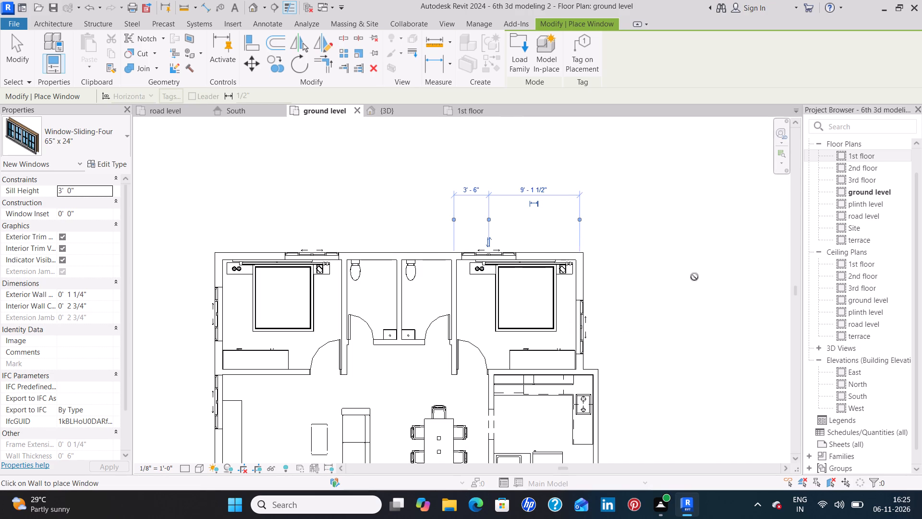
{"action": "key", "text": "Escape"}
{"action": "key", "text": "Escape"}
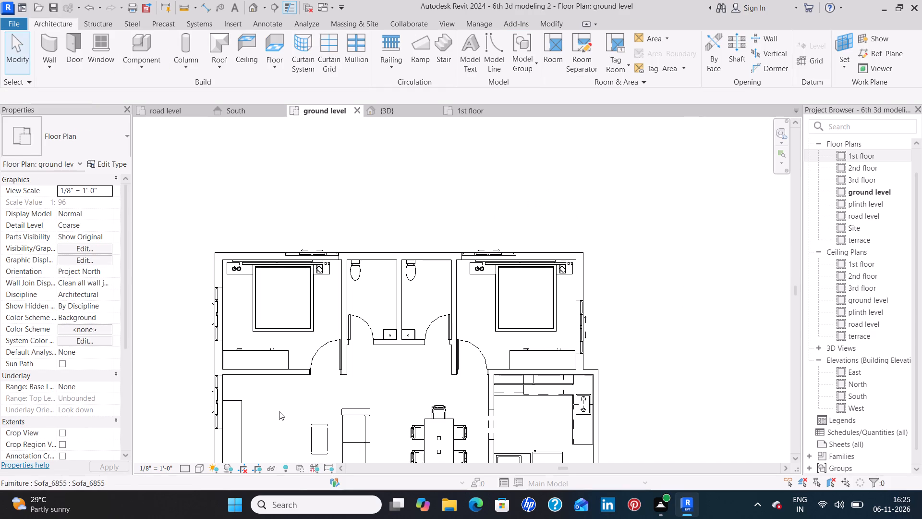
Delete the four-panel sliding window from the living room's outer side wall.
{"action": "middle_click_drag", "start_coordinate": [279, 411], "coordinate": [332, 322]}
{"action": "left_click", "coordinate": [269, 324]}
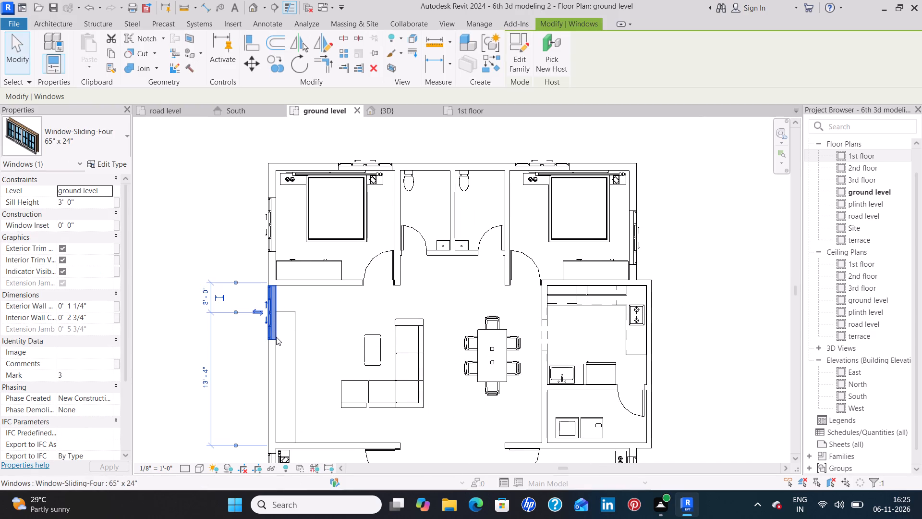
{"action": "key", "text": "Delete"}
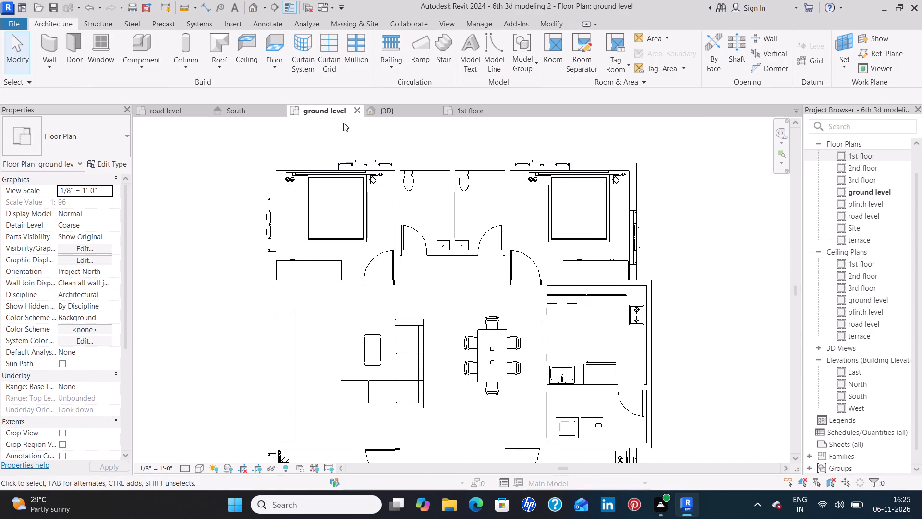
Start the Window command and load the 48" x 48" type of the Window-Sliding-Double family from the Windows folder.
{"action": "left_click", "coordinate": [101, 56]}
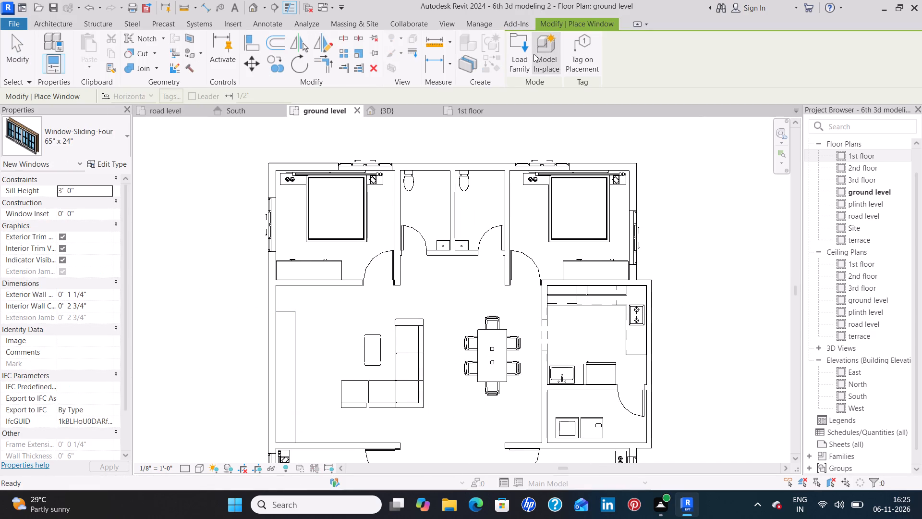
{"action": "left_click", "coordinate": [522, 54]}
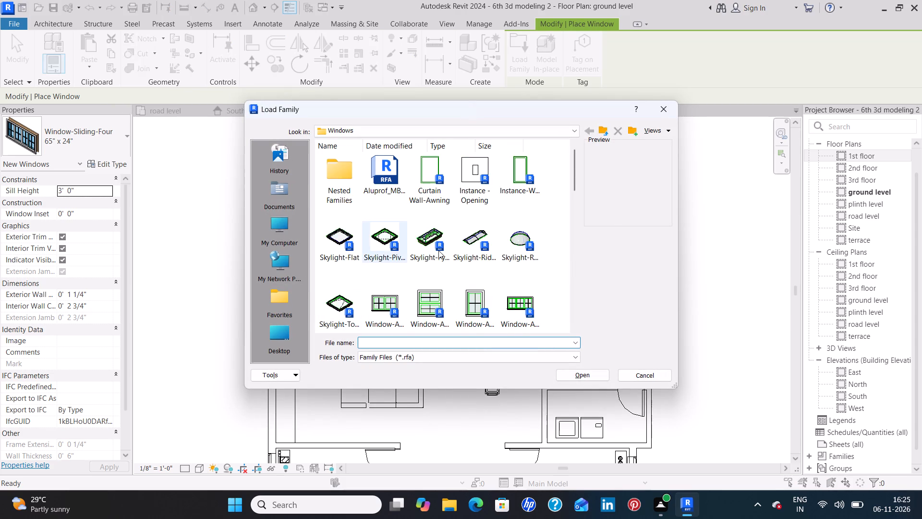
{"action": "scroll", "coordinate": [438, 250], "scroll_direction": "down", "scroll_amount": 10}
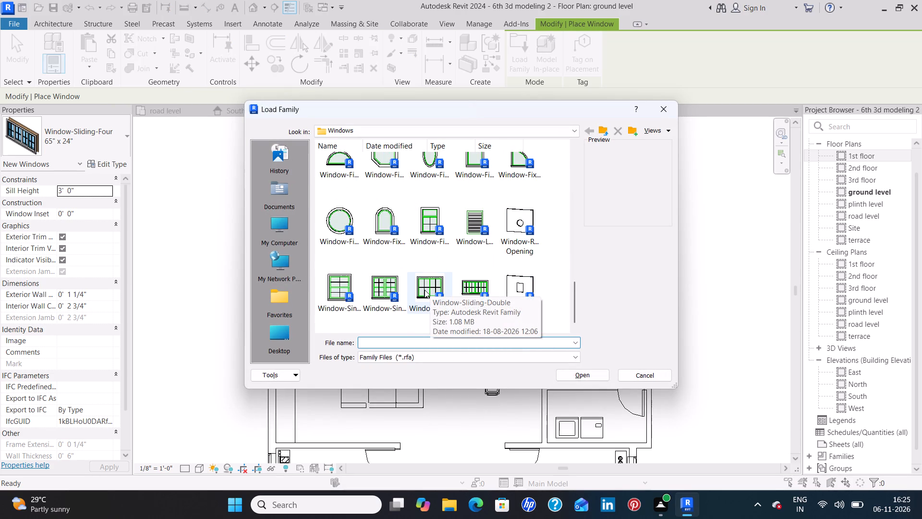
{"action": "left_click", "coordinate": [425, 290]}
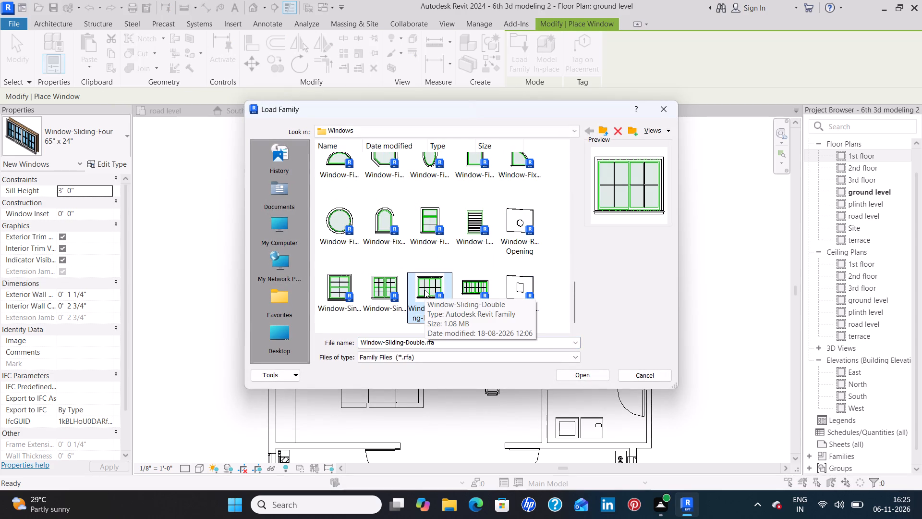
{"action": "left_click", "coordinate": [570, 377]}
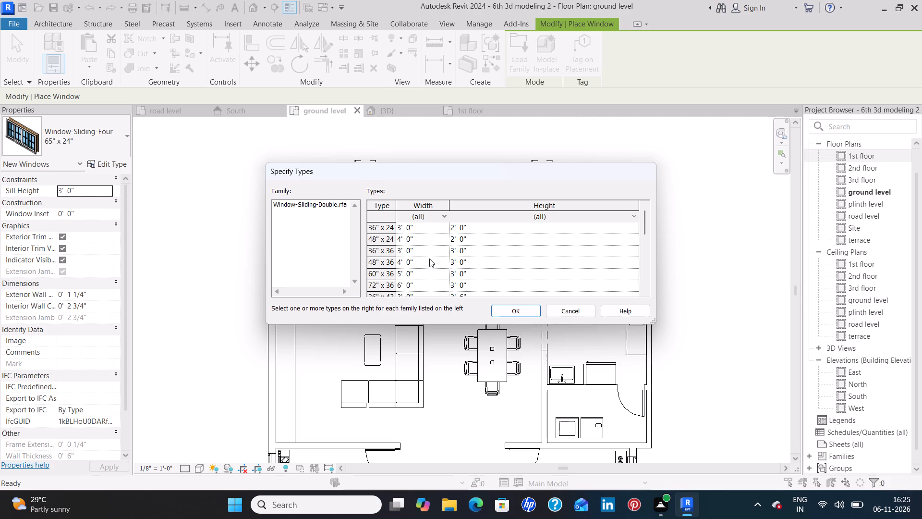
{"action": "scroll", "coordinate": [429, 259], "scroll_direction": "down", "scroll_amount": 2}
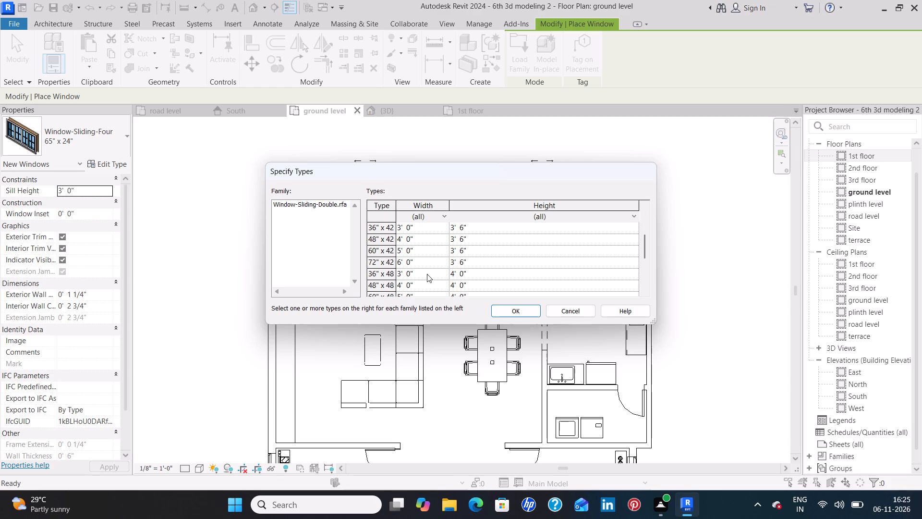
{"action": "scroll", "coordinate": [427, 274], "scroll_direction": "down", "scroll_amount": 1}
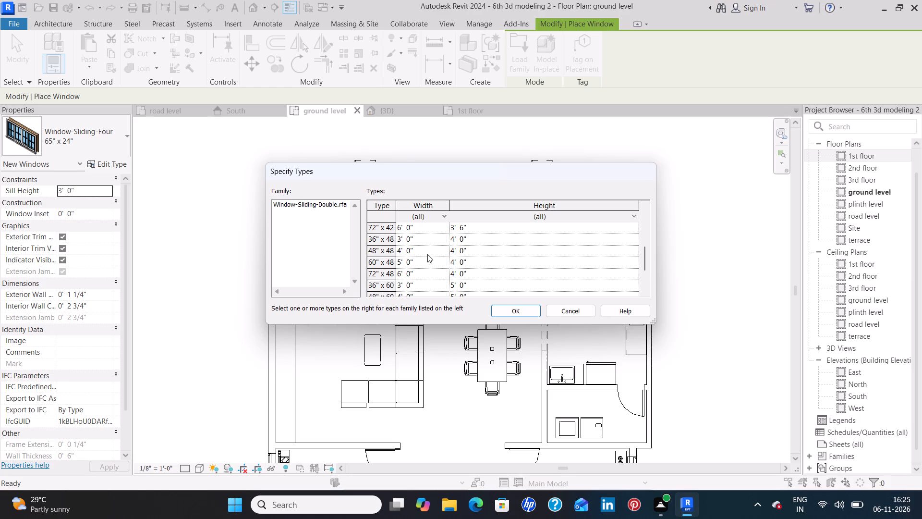
{"action": "left_click", "coordinate": [427, 254]}
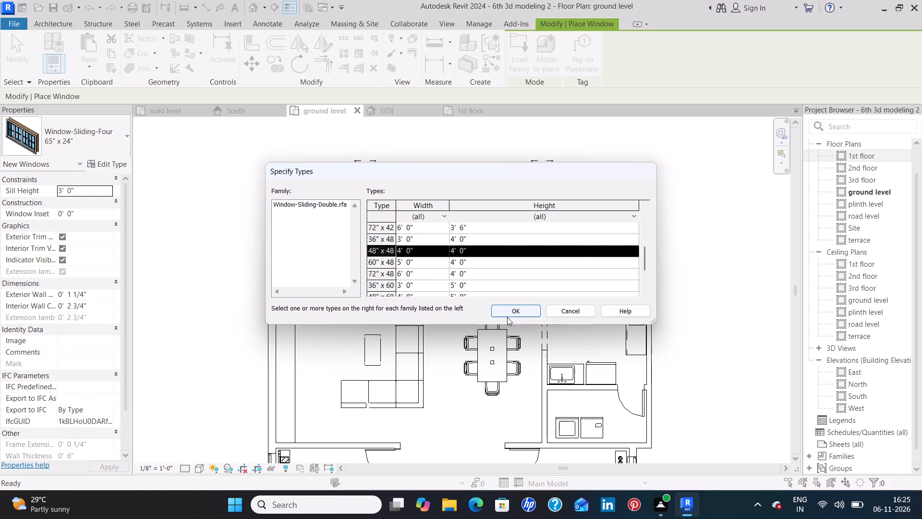
{"action": "left_click", "coordinate": [507, 315]}
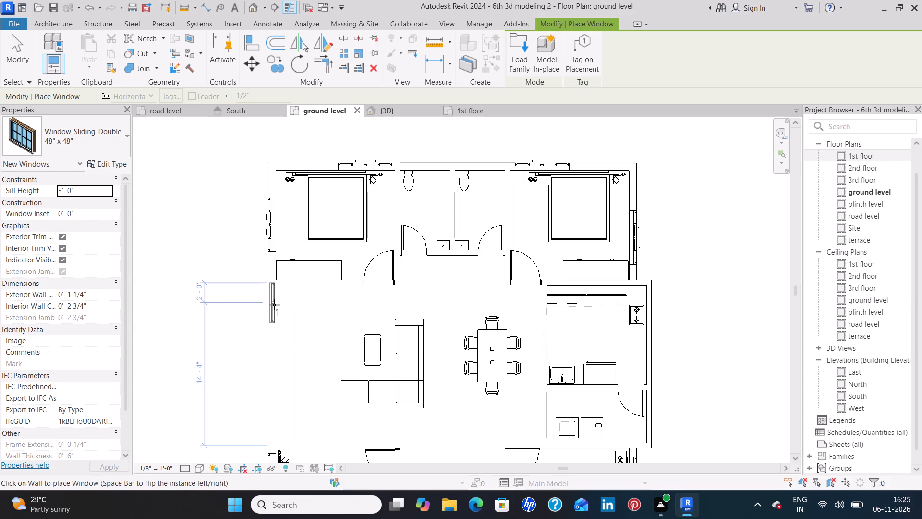
Place a 48" x 48" double sliding window in the living room's outer side wall, about 2' 5" from the upper bedroom's wall.
{"action": "scroll", "coordinate": [274, 307], "scroll_direction": "up", "scroll_amount": 7}
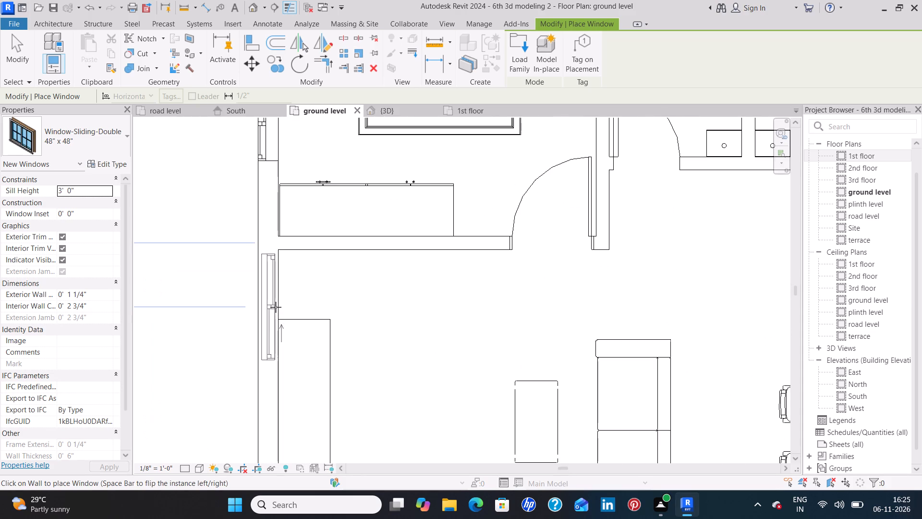
{"action": "left_click", "coordinate": [277, 307]}
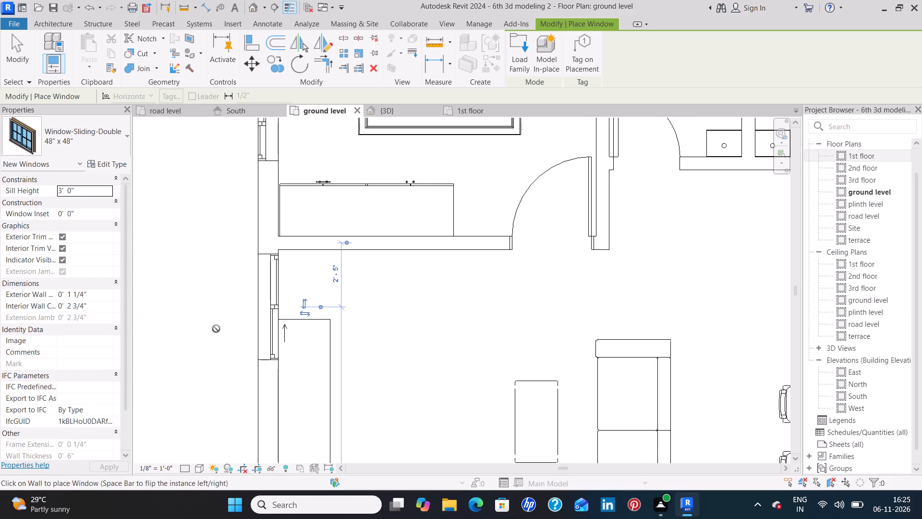
{"action": "key", "text": "Escape"}
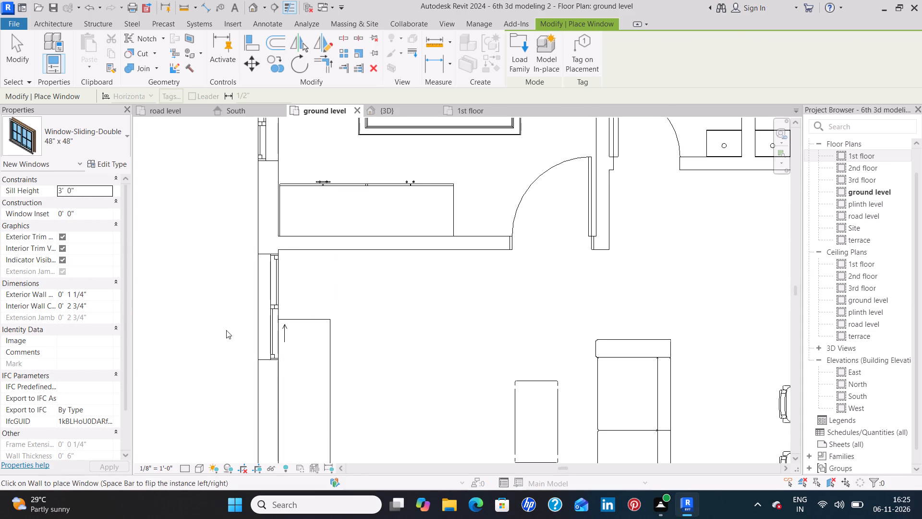
{"action": "key", "text": "Escape"}
Flip the living room's 48" x 48" double sliding window so its sliding panels sit on the wall's exterior side.
{"action": "left_click", "coordinate": [271, 317]}
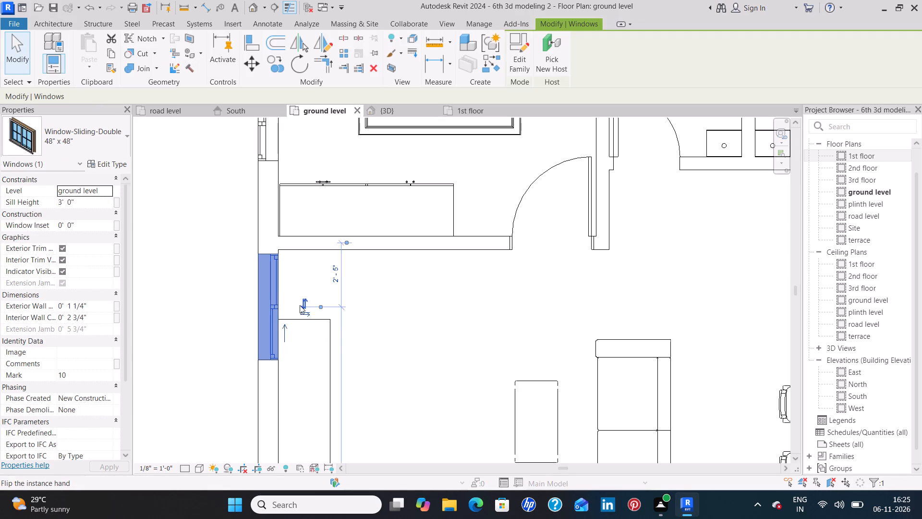
{"action": "left_click", "coordinate": [303, 312]}
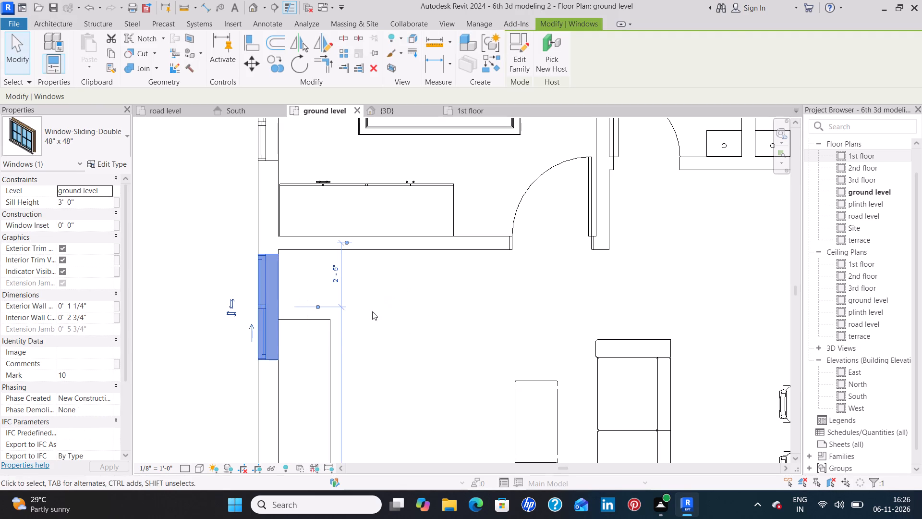
{"action": "left_click", "coordinate": [384, 312]}
Delete the four-panel sliding windows from the bottom walls of the lower-left and lower-right bedrooms.
{"action": "scroll", "coordinate": [384, 312], "scroll_direction": "down", "scroll_amount": 5}
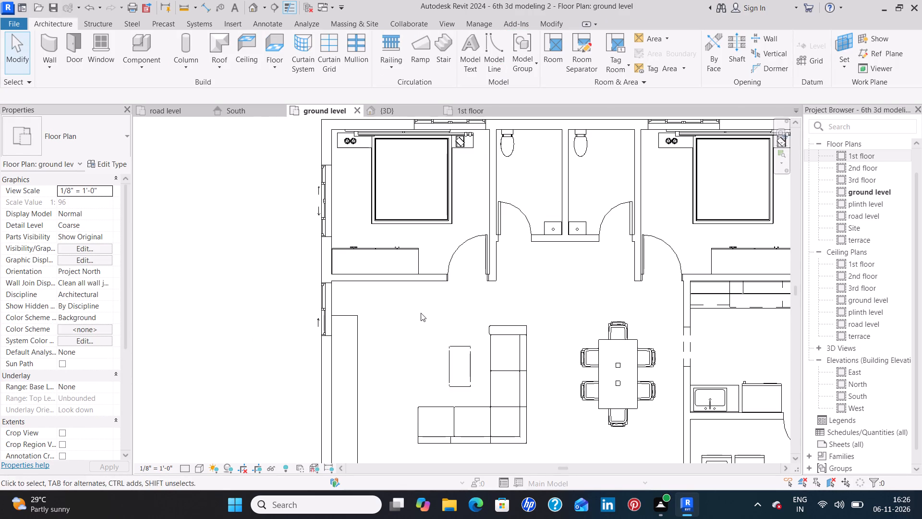
{"action": "scroll", "coordinate": [421, 313], "scroll_direction": "down", "scroll_amount": 2}
{"action": "middle_click_drag", "start_coordinate": [422, 313], "coordinate": [371, 321]}
{"action": "scroll", "coordinate": [362, 321], "scroll_direction": "down", "scroll_amount": 1}
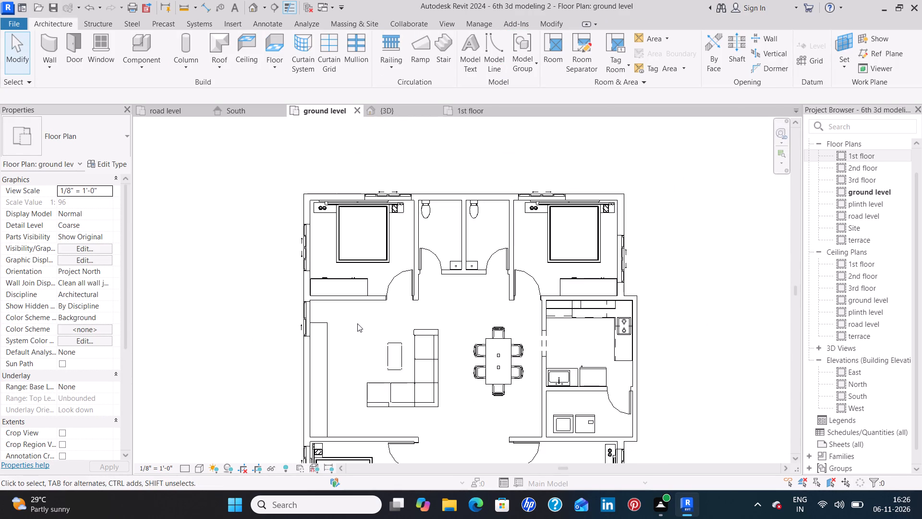
{"action": "middle_click_drag", "start_coordinate": [352, 368], "coordinate": [332, 272]}
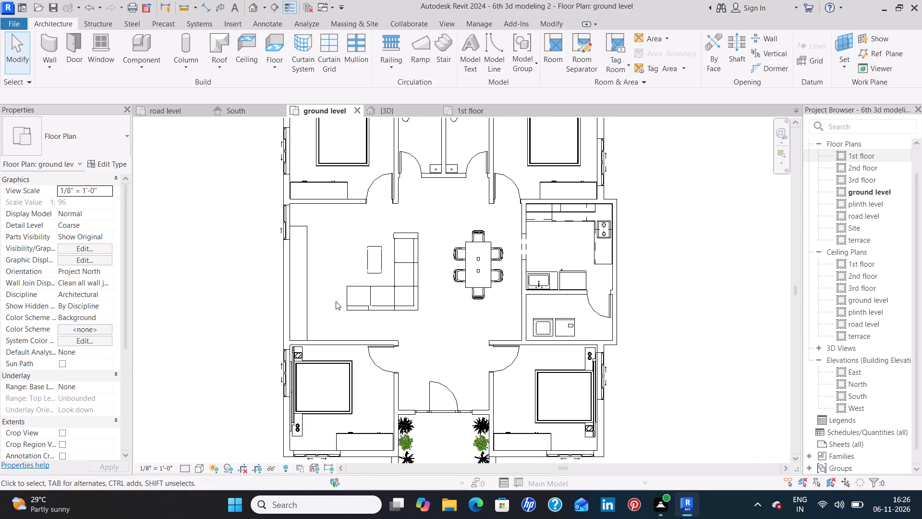
{"action": "middle_click_drag", "start_coordinate": [450, 348], "coordinate": [409, 260]}
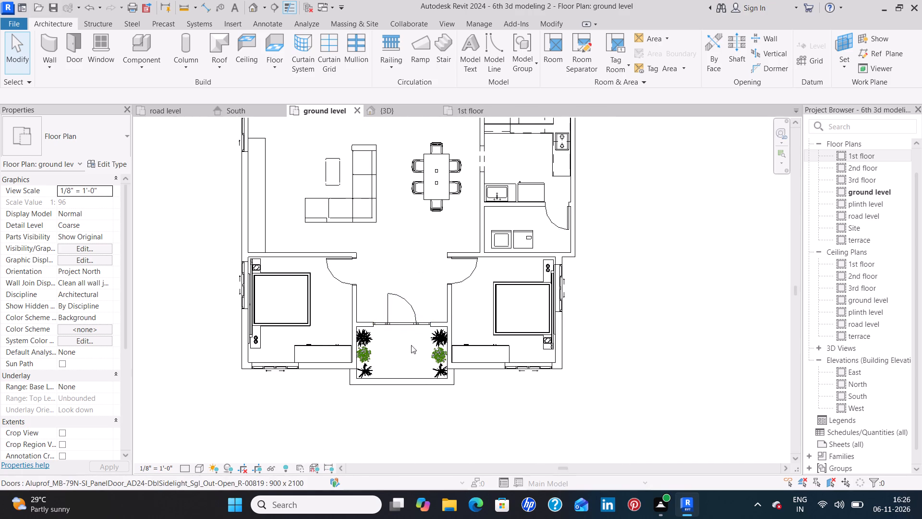
{"action": "middle_click_drag", "start_coordinate": [395, 346], "coordinate": [377, 325]}
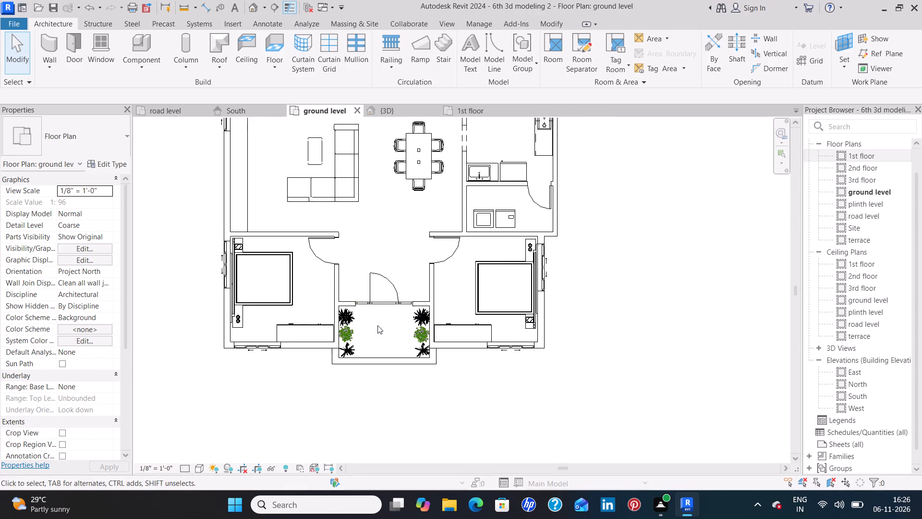
{"action": "left_click", "coordinate": [266, 351]}
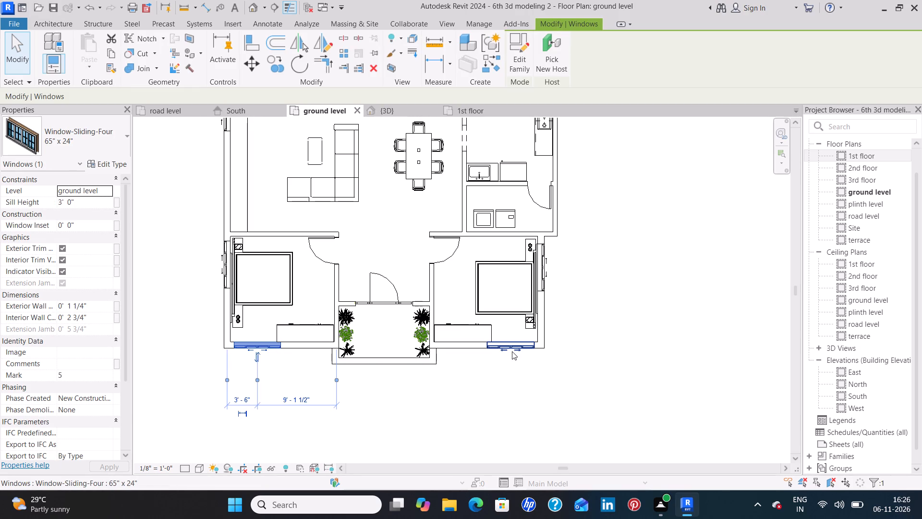
{"action": "key", "text": "Delete"}
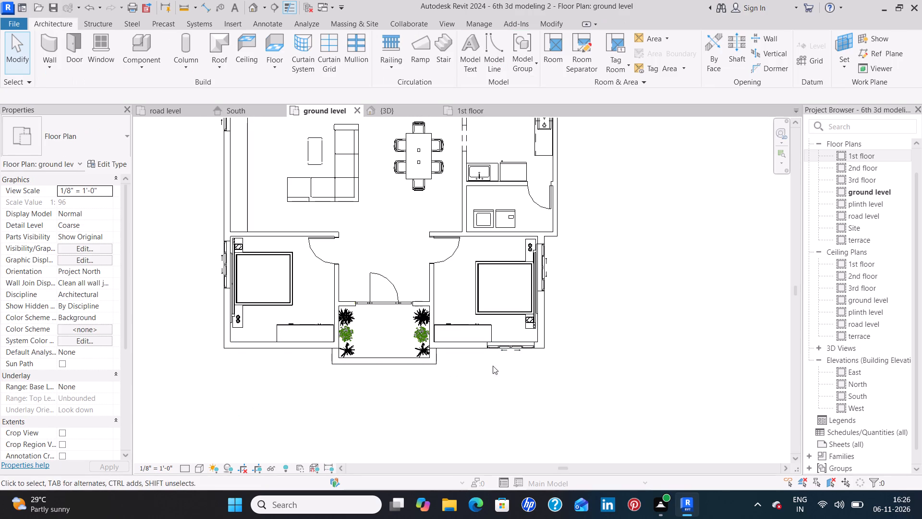
{"action": "left_click", "coordinate": [509, 354]}
{"action": "key", "text": "Delete"}
Place a 48" x 48" double sliding window in each lower bedroom's wall facing the entrance porch, 2' 4 3/4" from the entrance door wall.
{"action": "middle_click_drag", "start_coordinate": [270, 160], "coordinate": [270, 251]}
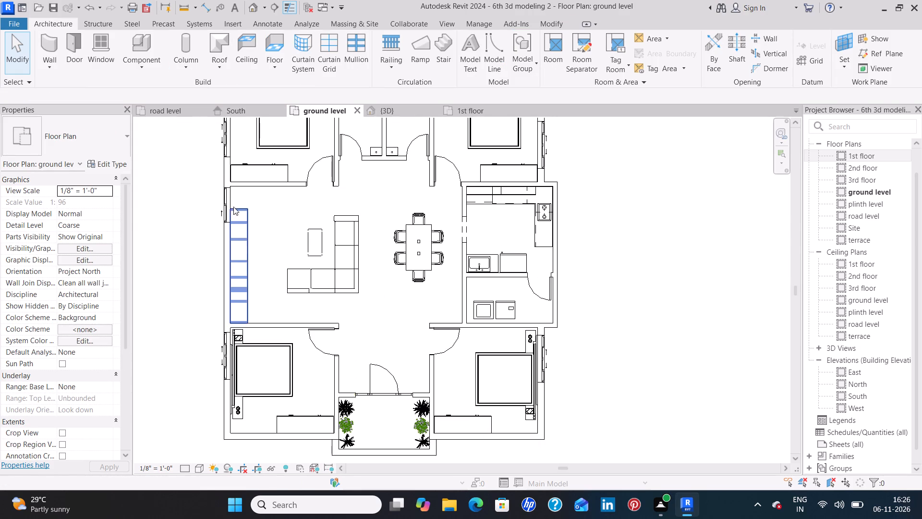
{"action": "left_click", "coordinate": [229, 202]}
{"action": "type", "text": "cs"}
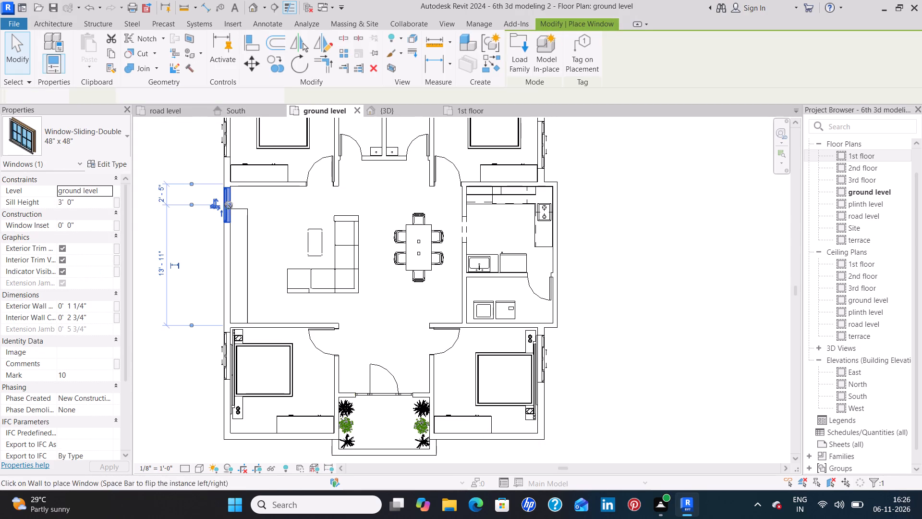
{"action": "scroll", "coordinate": [340, 420], "scroll_direction": "up", "scroll_amount": 3}
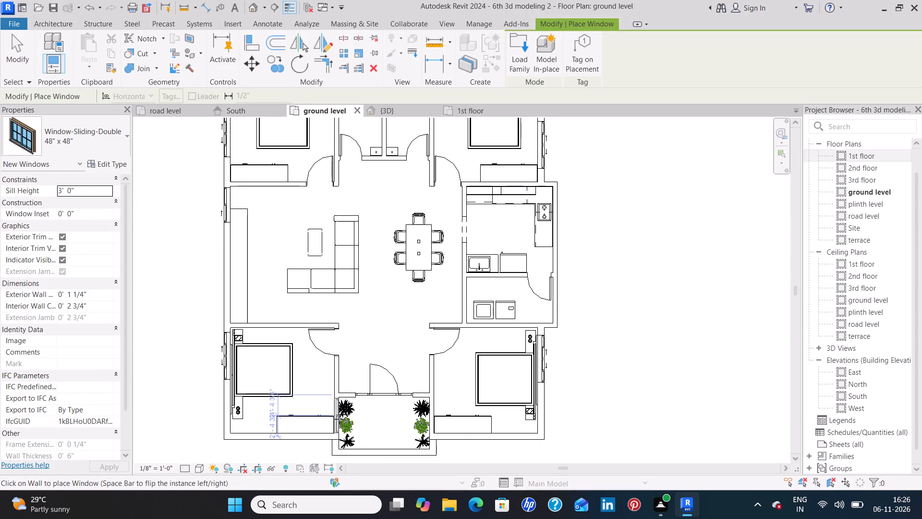
{"action": "scroll", "coordinate": [340, 417], "scroll_direction": "up", "scroll_amount": 5}
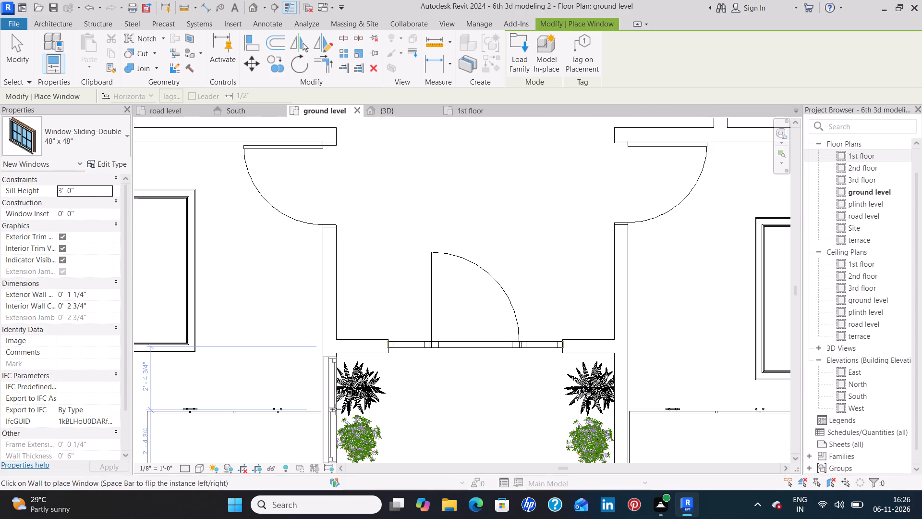
{"action": "left_click", "coordinate": [338, 409]}
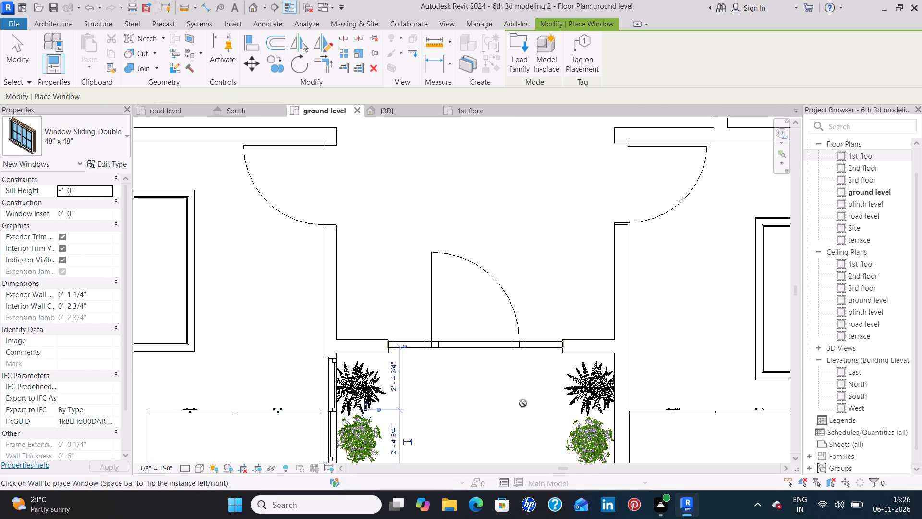
{"action": "scroll", "coordinate": [523, 403], "scroll_direction": "down", "scroll_amount": 2}
{"action": "middle_click_drag", "start_coordinate": [515, 405], "coordinate": [388, 393]}
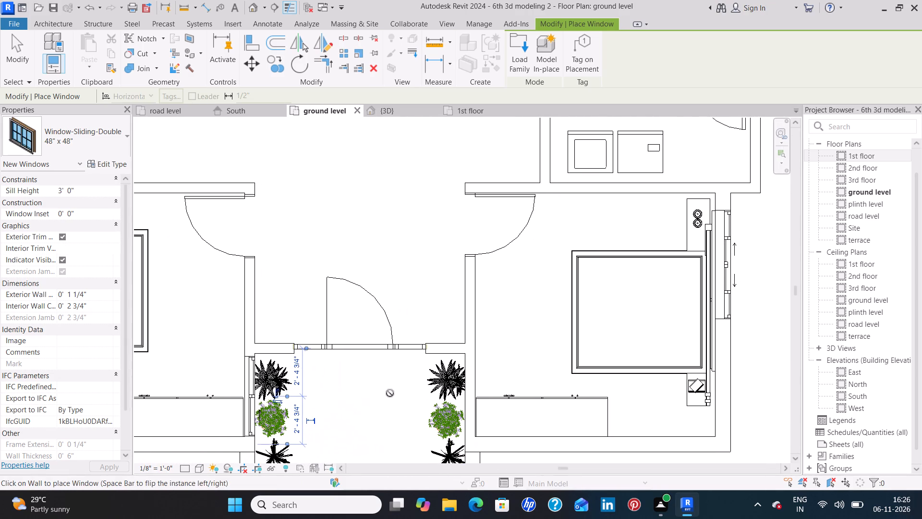
{"action": "left_click", "coordinate": [468, 395]}
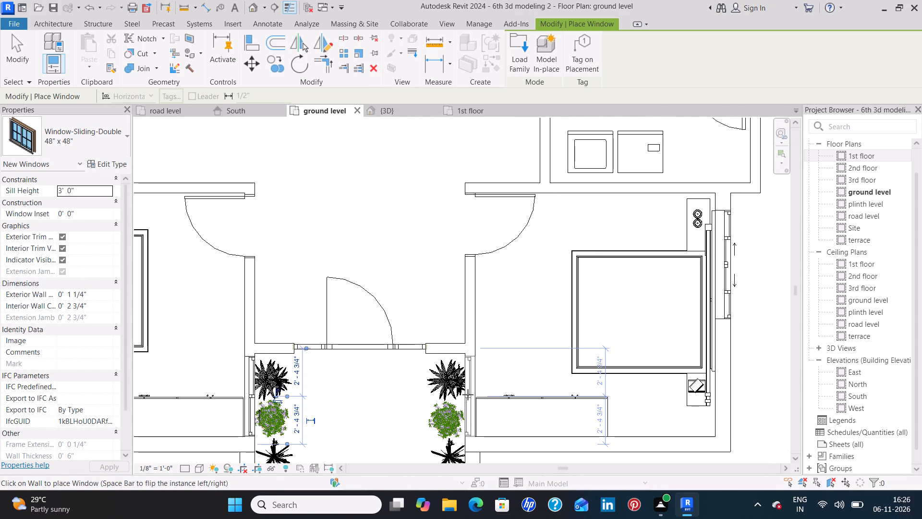
{"action": "scroll", "coordinate": [391, 416], "scroll_direction": "down", "scroll_amount": 3}
{"action": "middle_click_drag", "start_coordinate": [384, 416], "coordinate": [375, 282]}
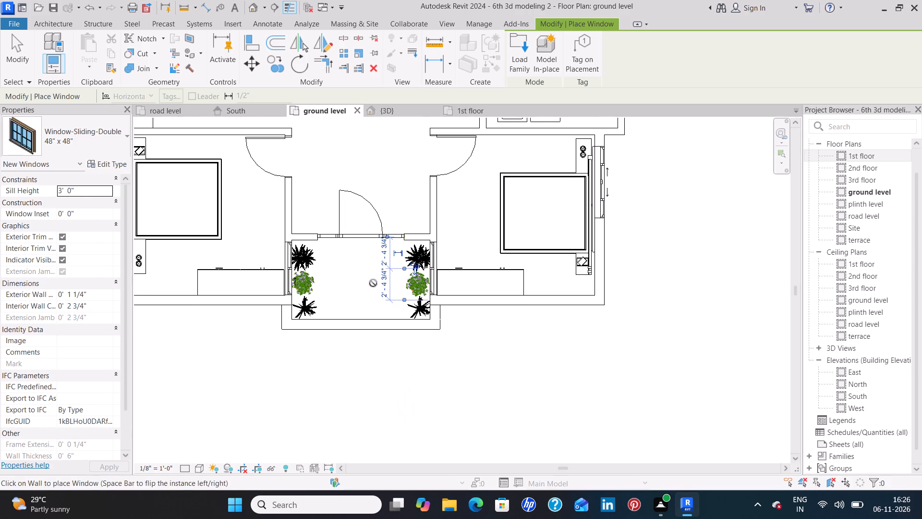
{"action": "scroll", "coordinate": [358, 299], "scroll_direction": "down", "scroll_amount": 2}
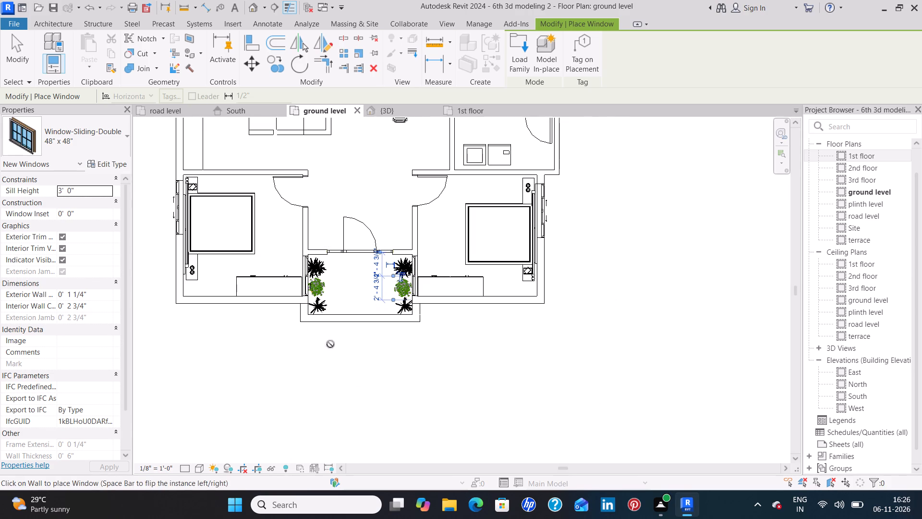
{"action": "key", "text": "Escape"}
{"action": "key", "text": "Escape"}
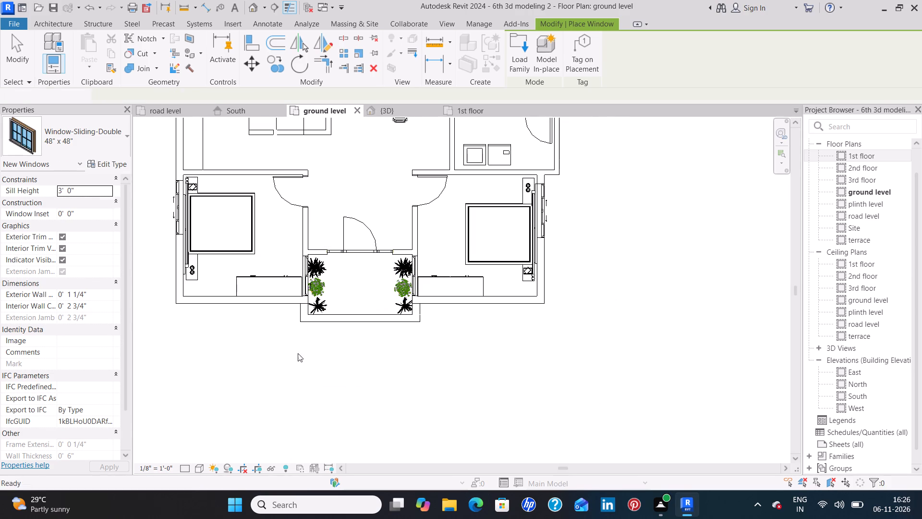
Delete the four-panel sliding windows from the outer side walls of both lower bedrooms.
{"action": "left_click", "coordinate": [180, 232]}
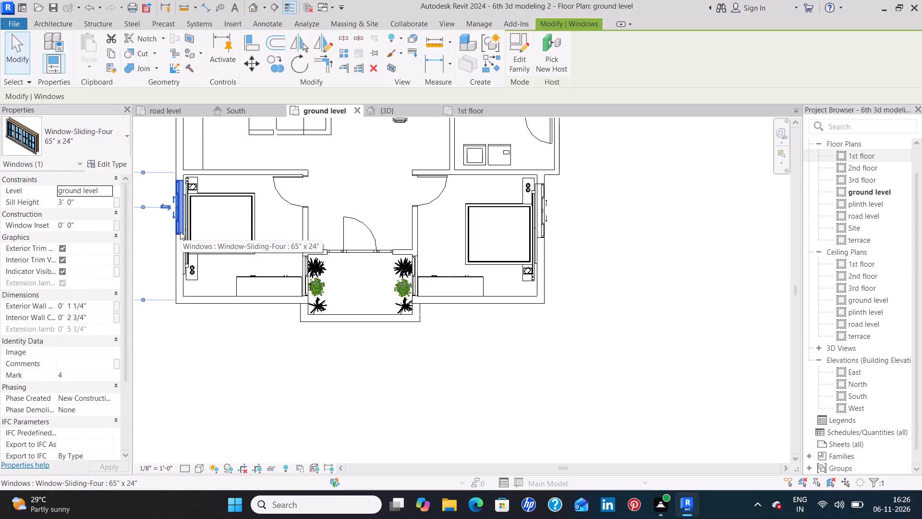
{"action": "key", "text": "Delete"}
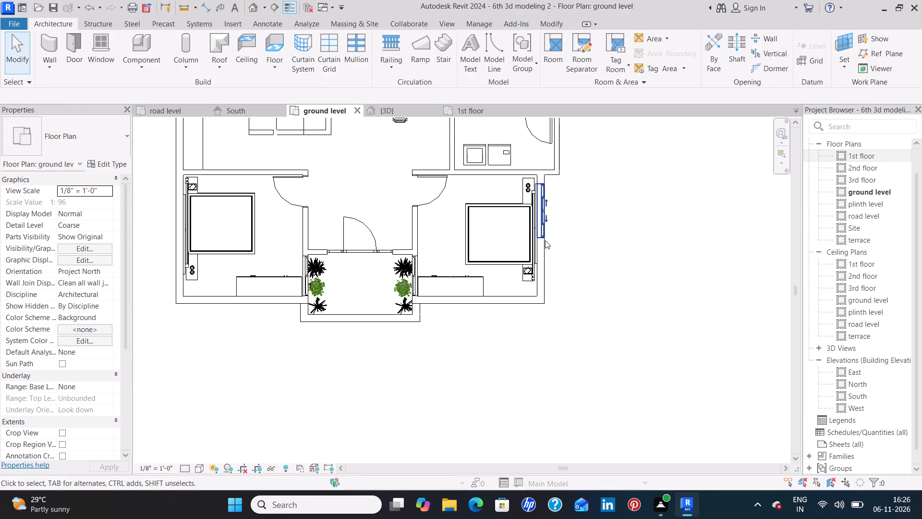
{"action": "left_click", "coordinate": [540, 237]}
{"action": "key", "text": "Delete"}
{"action": "scroll", "coordinate": [561, 236], "scroll_direction": "down", "scroll_amount": 4}
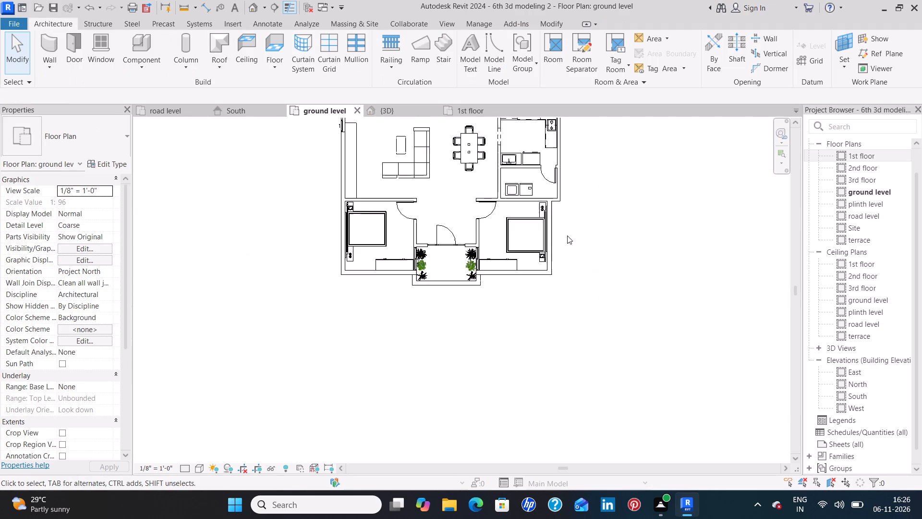
Place 65" x 24" four-panel sliding windows in the lower bedrooms' bottom walls, 3' 4" from the right outer wall and 3' 6" from the left.
{"action": "middle_click_drag", "start_coordinate": [590, 228], "coordinate": [552, 366]}
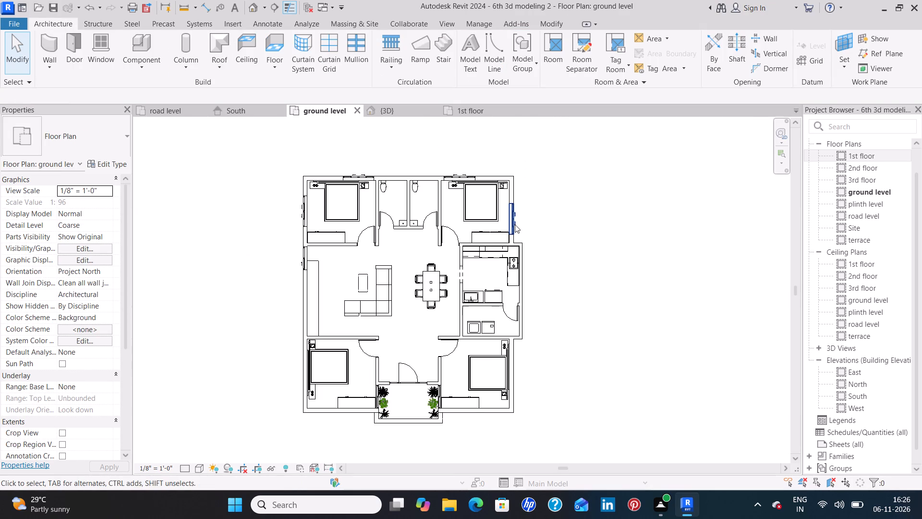
{"action": "left_click", "coordinate": [515, 224]}
{"action": "key", "text": "c"}
{"action": "key", "text": "s"}
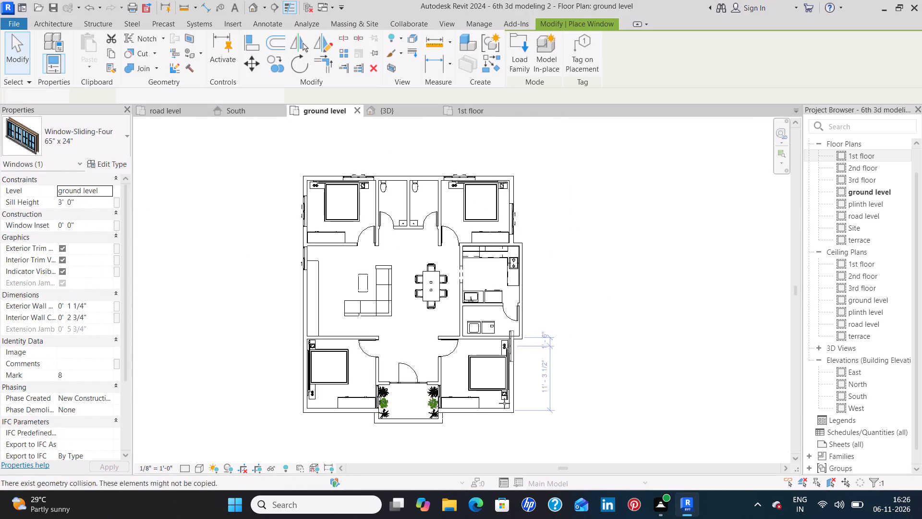
{"action": "scroll", "coordinate": [490, 423], "scroll_direction": "up", "scroll_amount": 10}
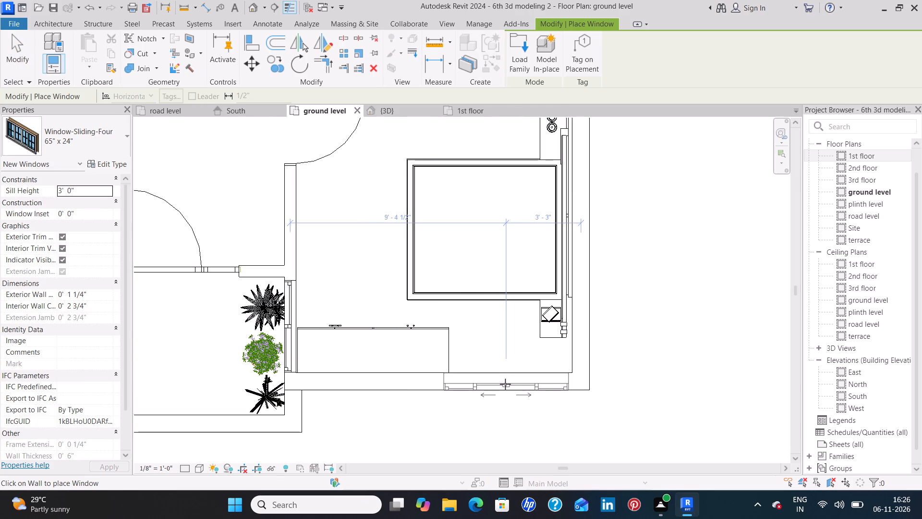
{"action": "left_click", "coordinate": [504, 384]}
{"action": "scroll", "coordinate": [416, 409], "scroll_direction": "down", "scroll_amount": 4}
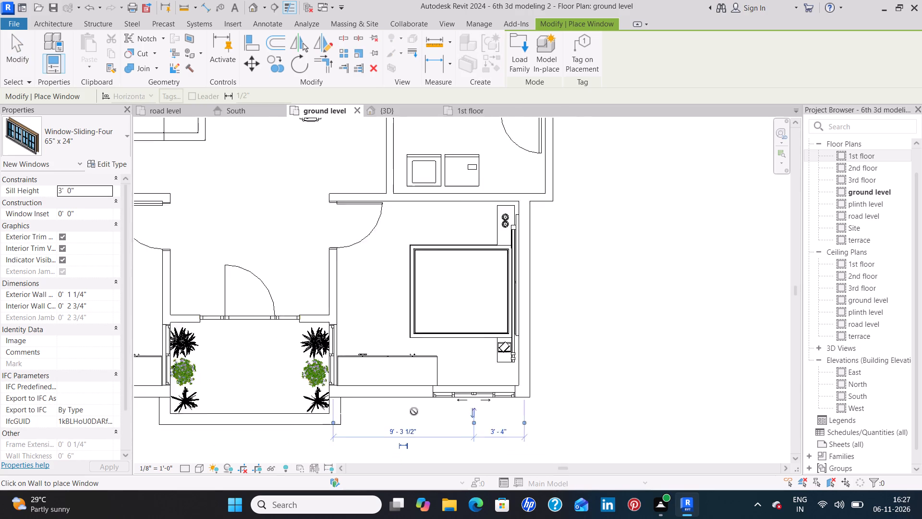
{"action": "middle_click_drag", "start_coordinate": [267, 444], "coordinate": [498, 396]}
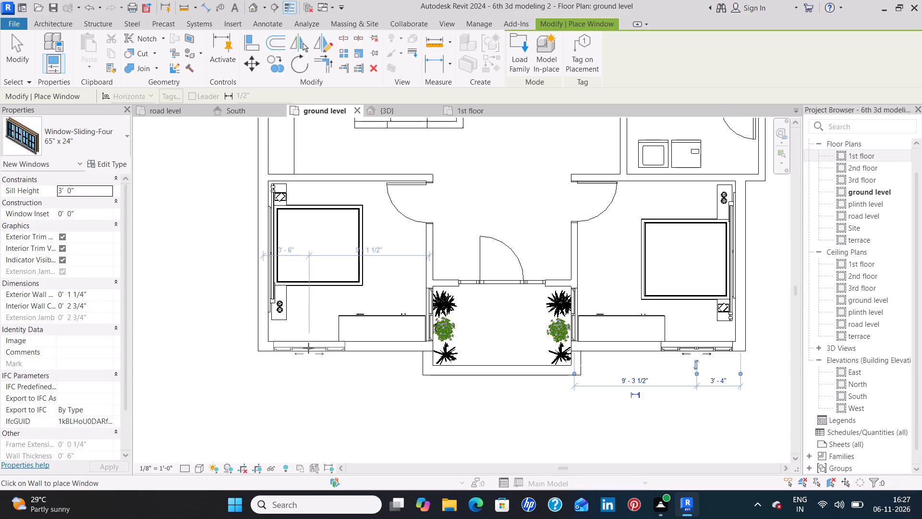
{"action": "left_click", "coordinate": [308, 348]}
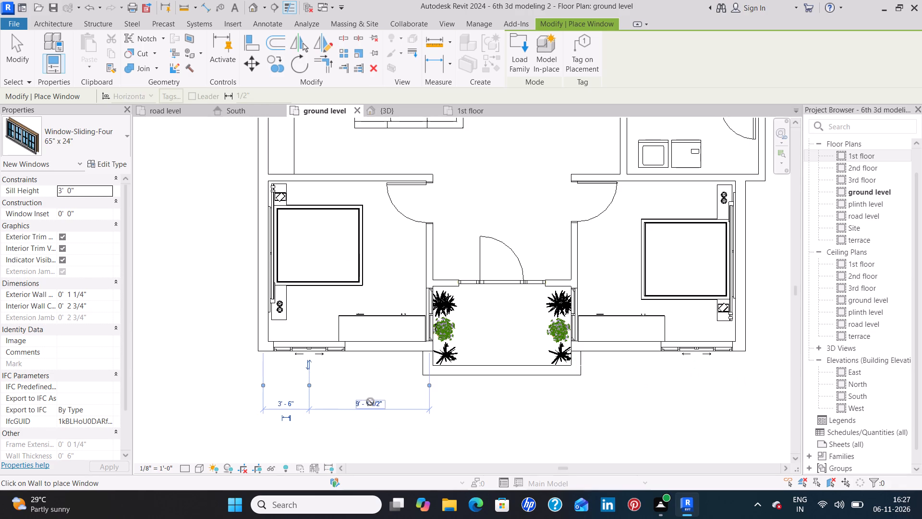
{"action": "key", "text": "Escape"}
{"action": "key", "text": "Escape"}
Load the Table-Round family from the Tables folder of the US Furniture library.
{"action": "scroll", "coordinate": [367, 403], "scroll_direction": "down", "scroll_amount": 4}
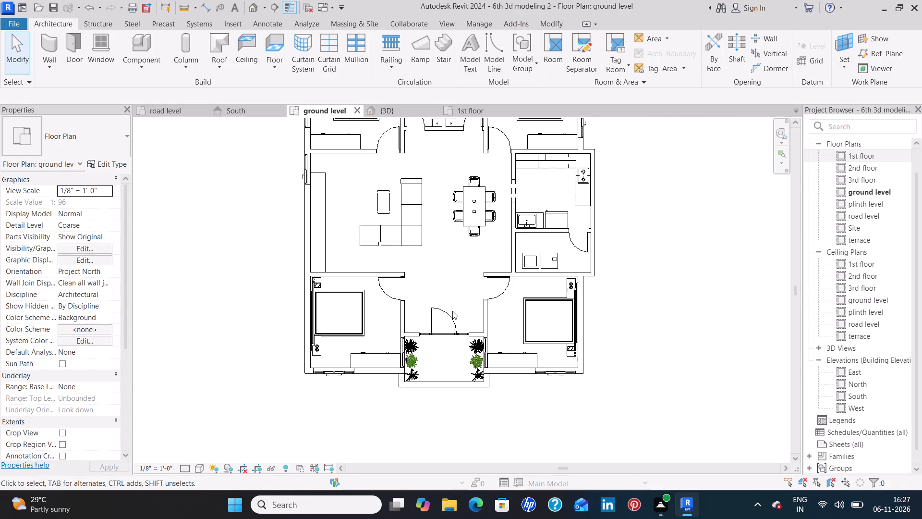
{"action": "middle_click_drag", "start_coordinate": [455, 269], "coordinate": [426, 316]}
{"action": "scroll", "coordinate": [424, 323], "scroll_direction": "down", "scroll_amount": 1}
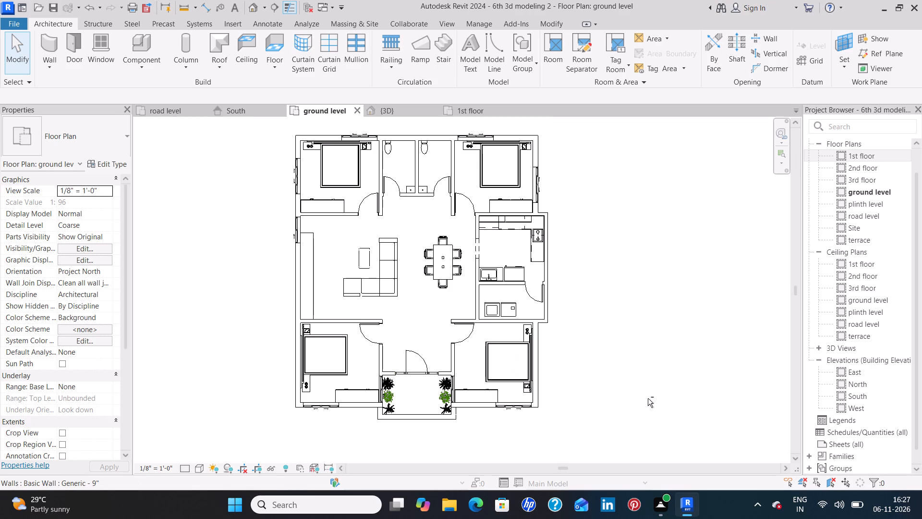
{"action": "middle_click_drag", "start_coordinate": [648, 398], "coordinate": [643, 360], "text": "shift"}
{"action": "scroll", "coordinate": [634, 348], "scroll_direction": "down", "scroll_amount": 2}
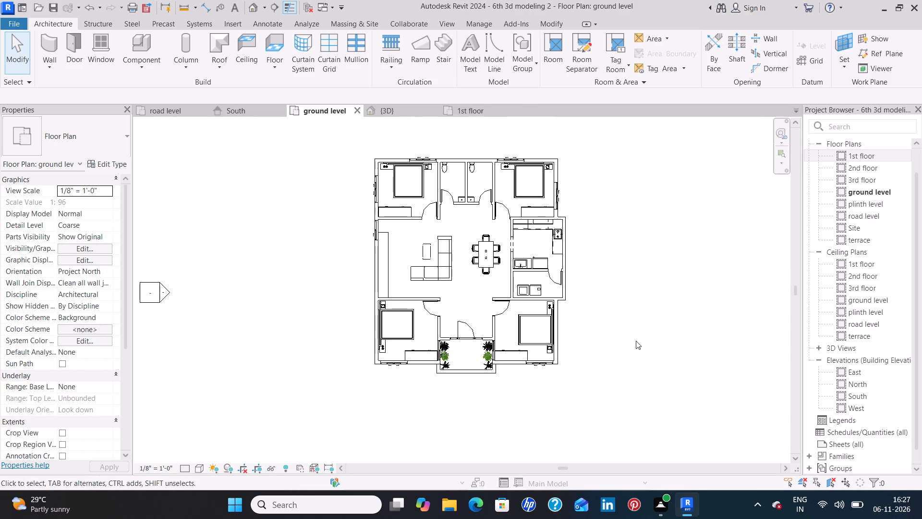
{"action": "middle_click_drag", "start_coordinate": [632, 283], "coordinate": [547, 349]}
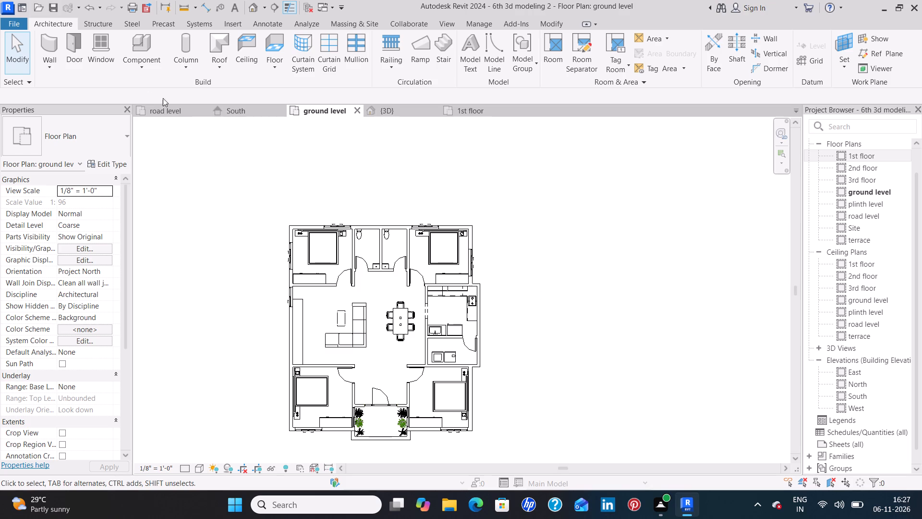
{"action": "left_click", "coordinate": [144, 43]}
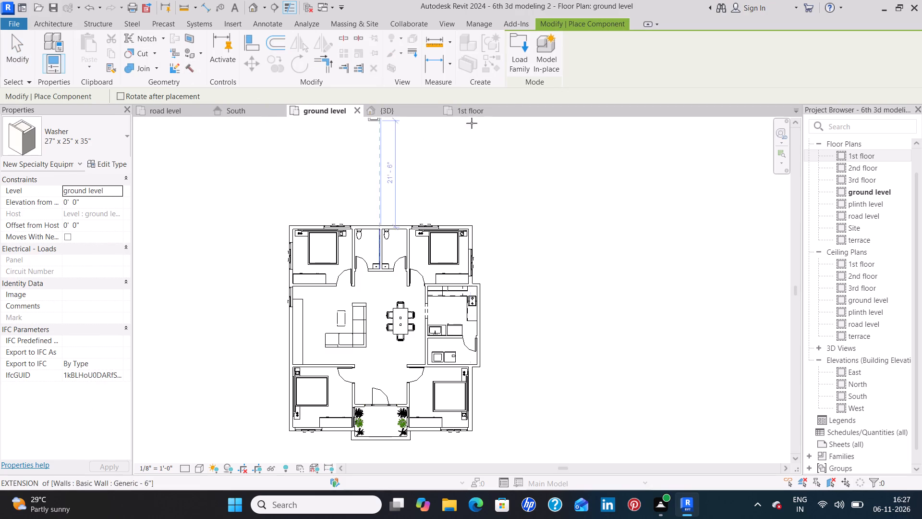
{"action": "left_click", "coordinate": [516, 62]}
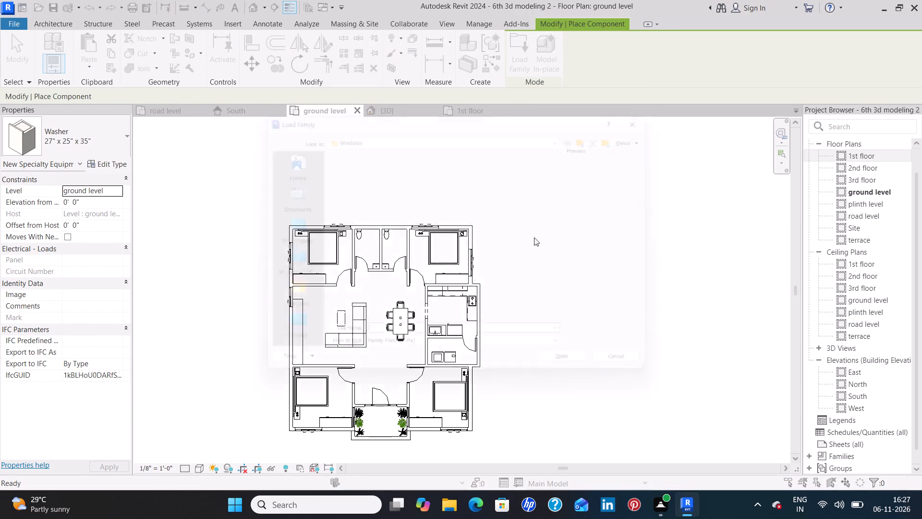
{"action": "left_click", "coordinate": [601, 132]}
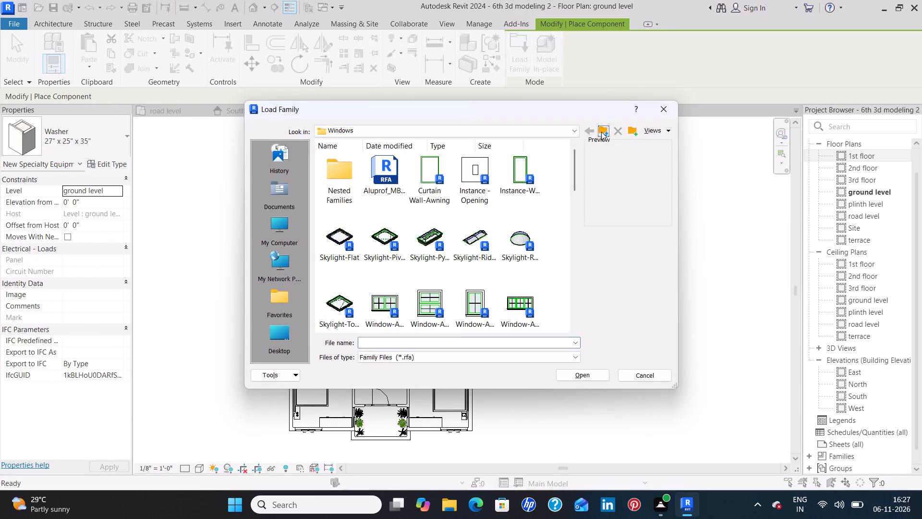
{"action": "double_click", "coordinate": [481, 183]}
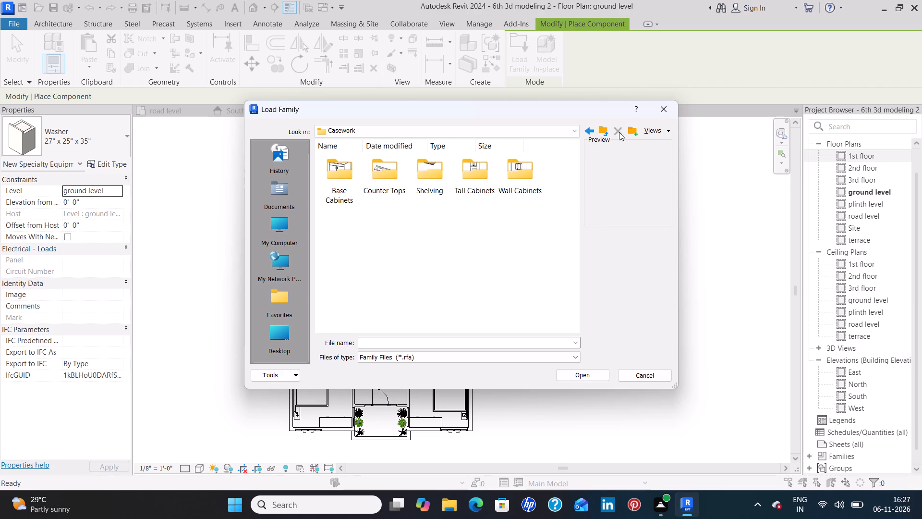
{"action": "left_click", "coordinate": [603, 135]}
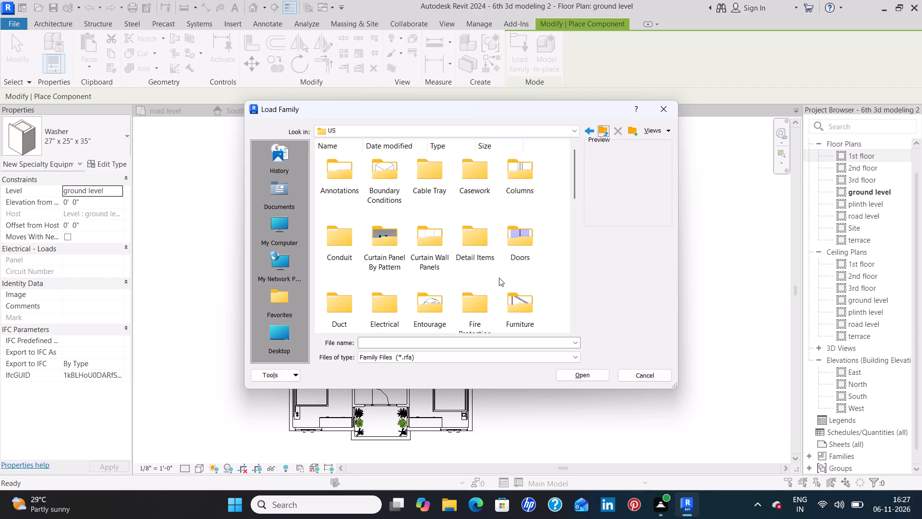
{"action": "double_click", "coordinate": [508, 301]}
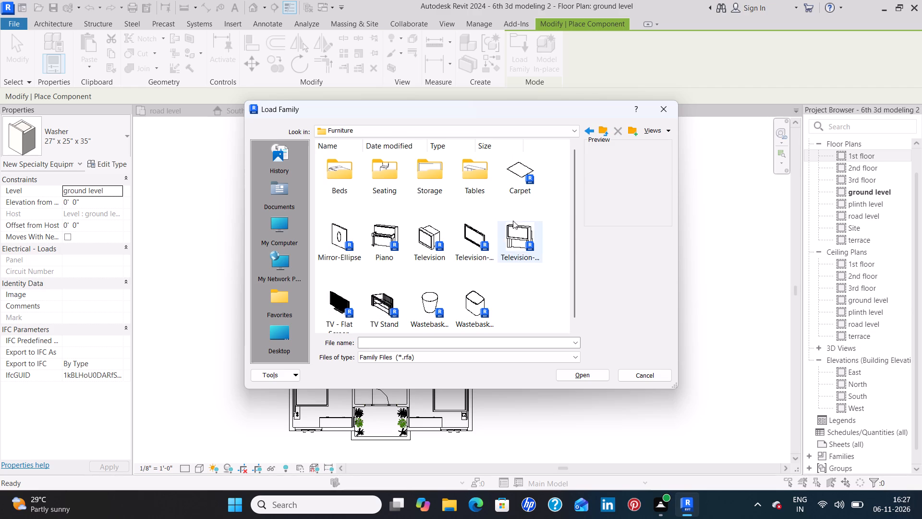
{"action": "left_click", "coordinate": [480, 186]}
{"action": "double_click", "coordinate": [470, 185]}
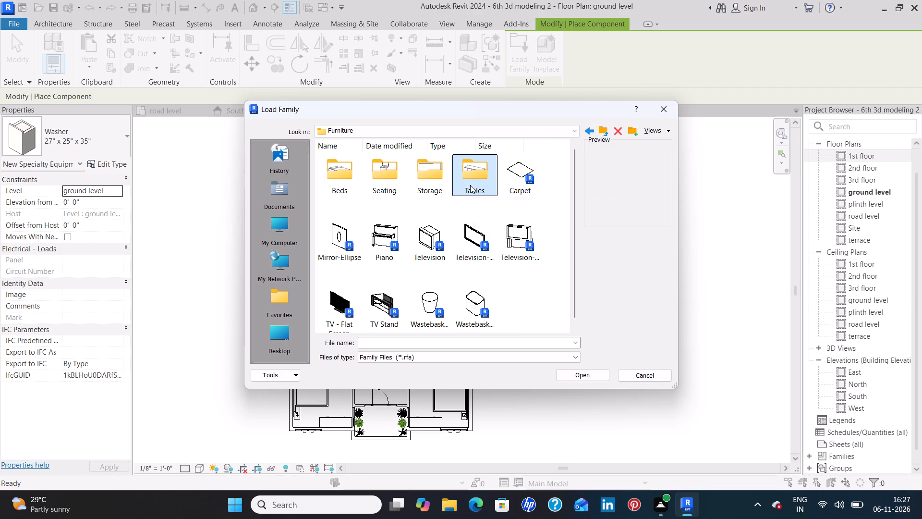
{"action": "scroll", "coordinate": [458, 235], "scroll_direction": "down", "scroll_amount": 4}
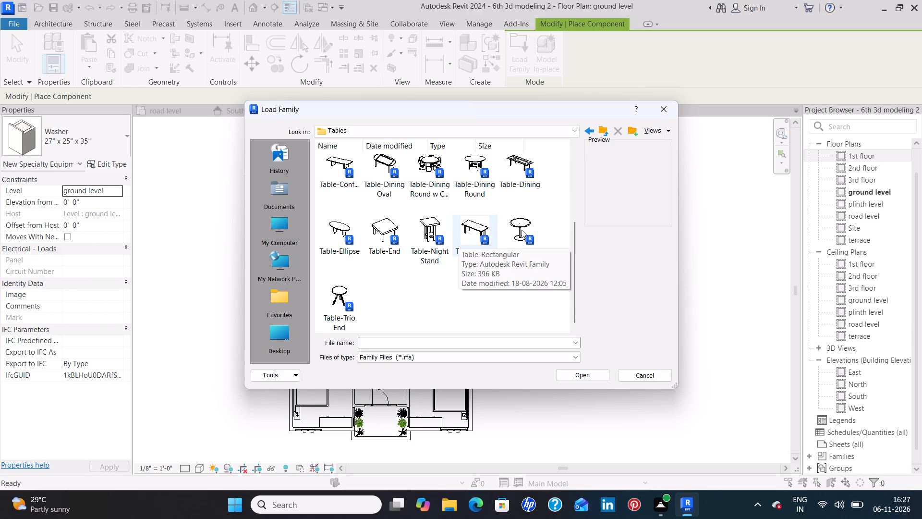
{"action": "left_click", "coordinate": [340, 289]}
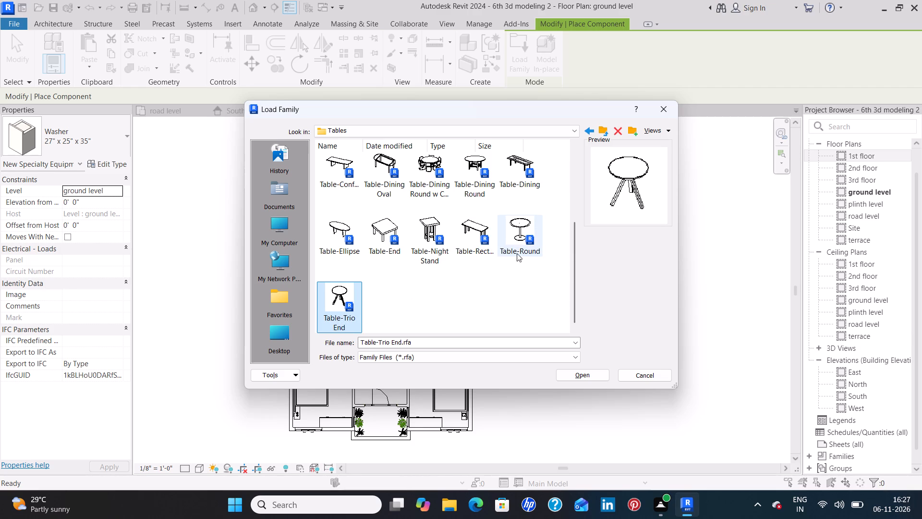
{"action": "left_click", "coordinate": [520, 223]}
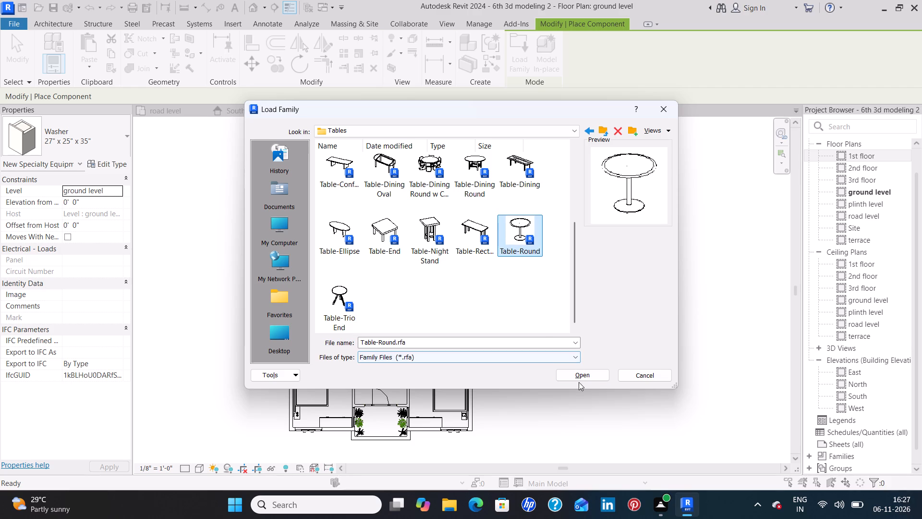
{"action": "left_click", "coordinate": [579, 379]}
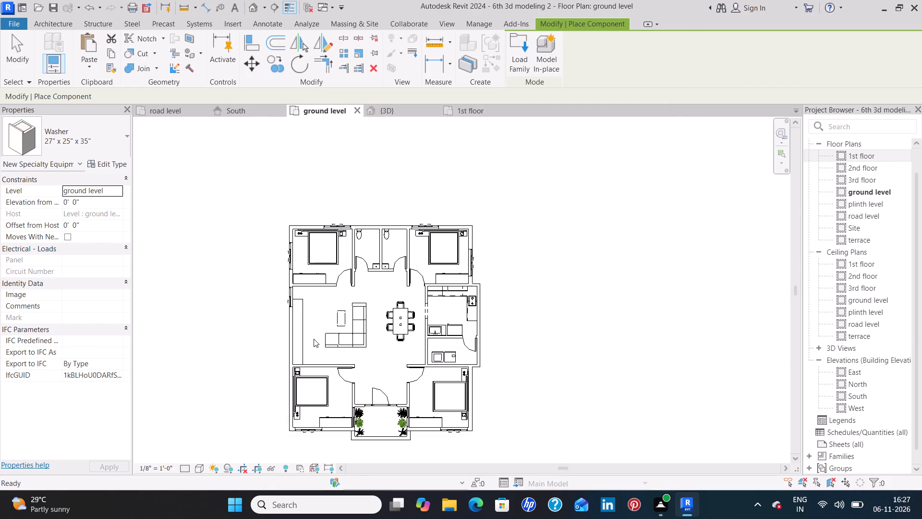
Load the Table-Trio End family and place one 20" diameter table in the living room's upper-left corner, about 1' 6" from the upper wall.
{"action": "scroll", "coordinate": [303, 299], "scroll_direction": "up", "scroll_amount": 12}
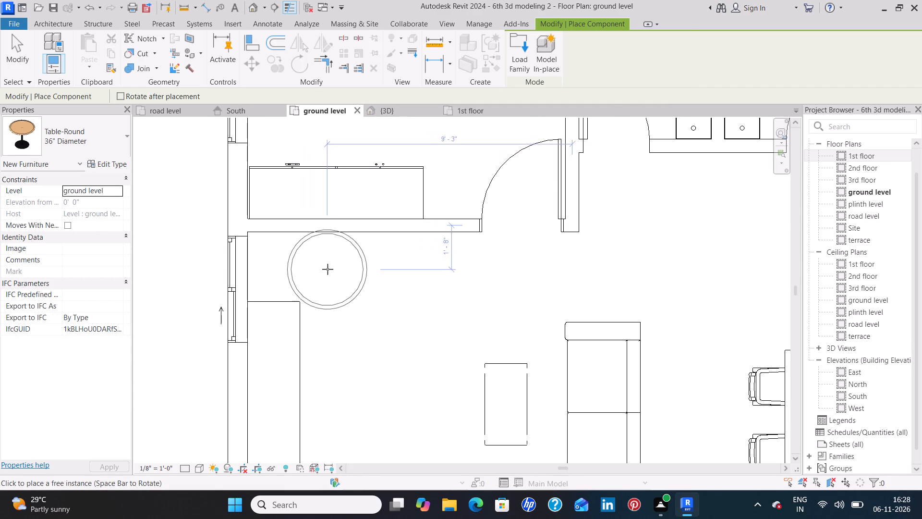
{"action": "left_click", "coordinate": [112, 145]}
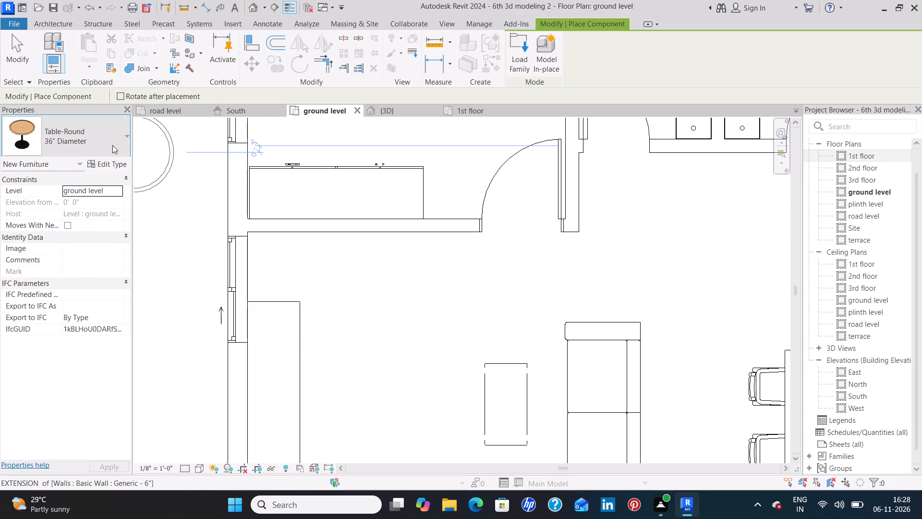
{"action": "left_click", "coordinate": [101, 129]}
{"action": "left_click", "coordinate": [515, 67]}
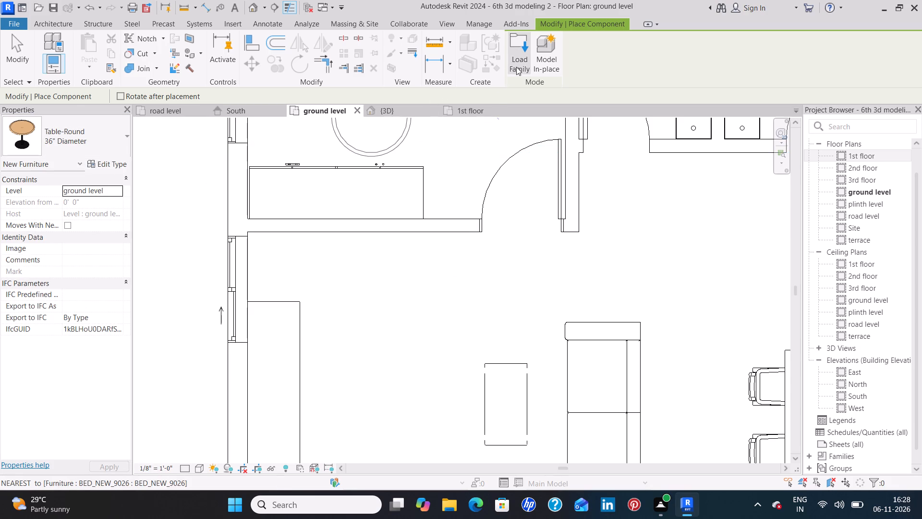
{"action": "scroll", "coordinate": [371, 291], "scroll_direction": "down", "scroll_amount": 3}
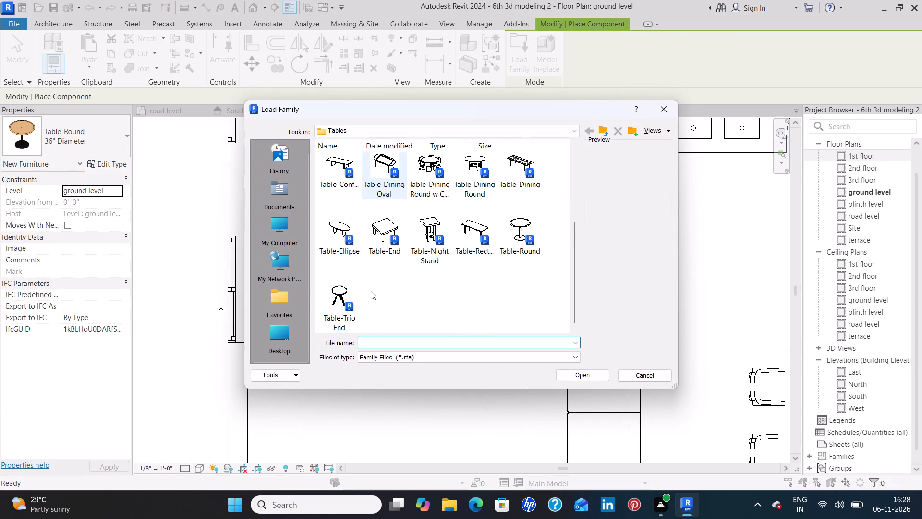
{"action": "left_click", "coordinate": [330, 297]}
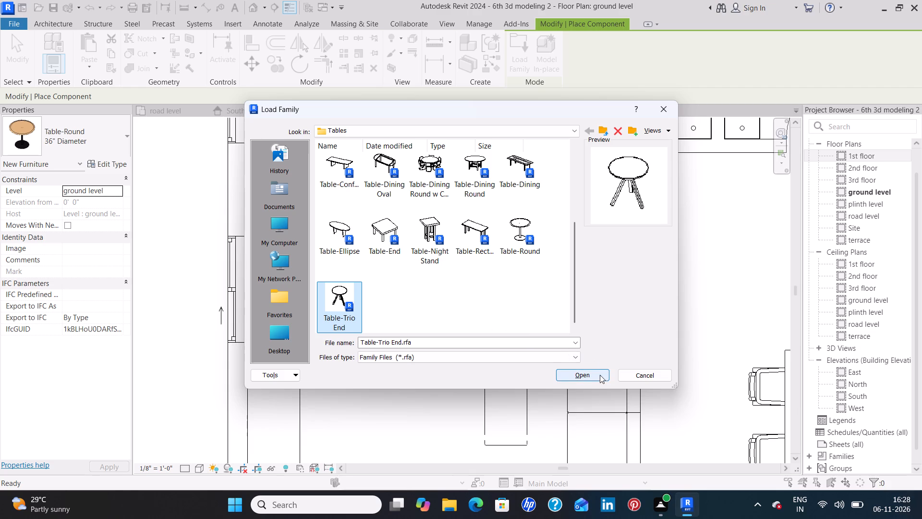
{"action": "left_click", "coordinate": [600, 375]}
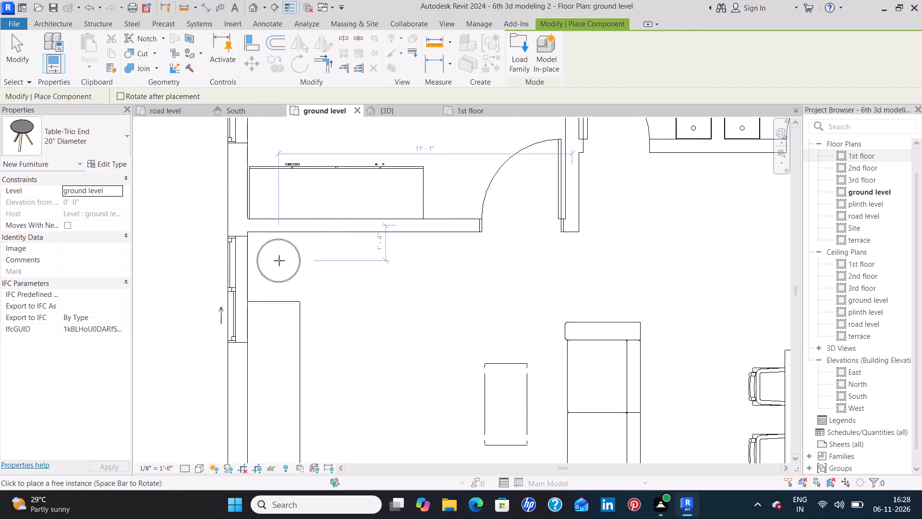
{"action": "left_click", "coordinate": [280, 266]}
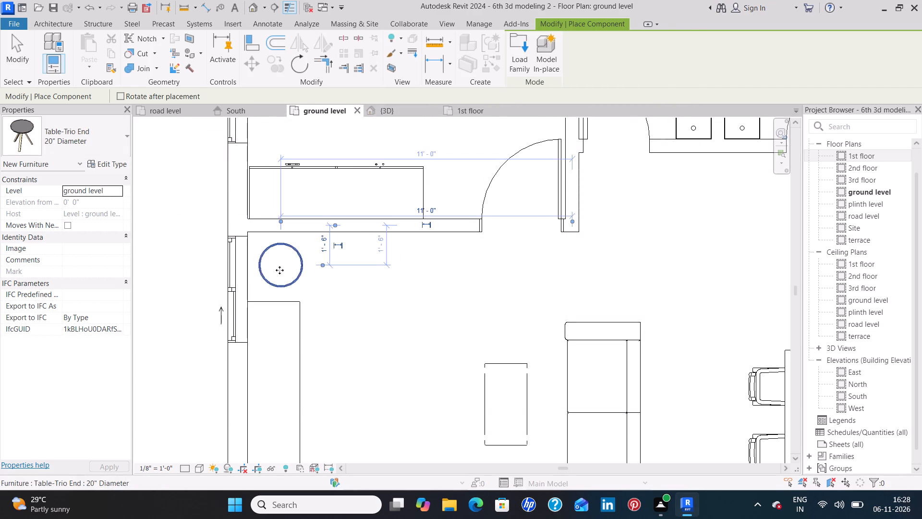
{"action": "key", "text": "Escape"}
{"action": "key", "text": "Escape"}
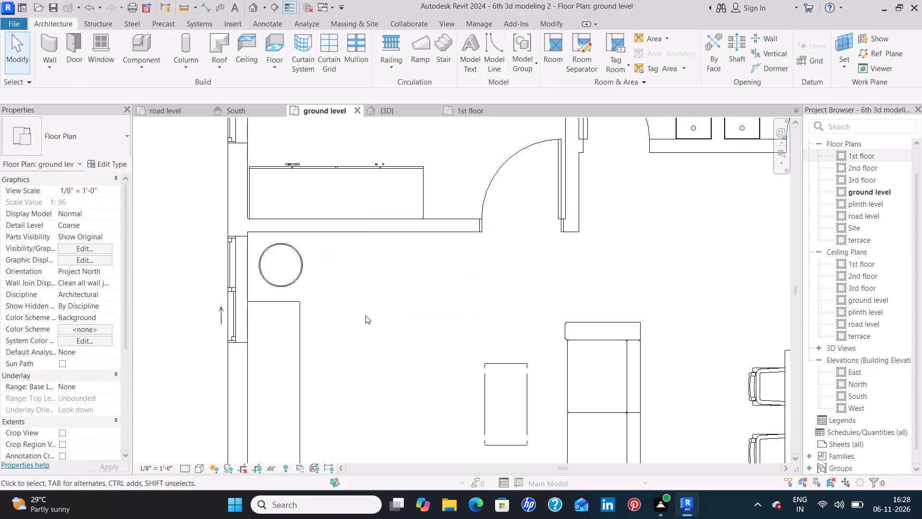
Examine the type parameters of the Table-Trio End table in the living room corner.
{"action": "scroll", "coordinate": [365, 315], "scroll_direction": "down", "scroll_amount": 4}
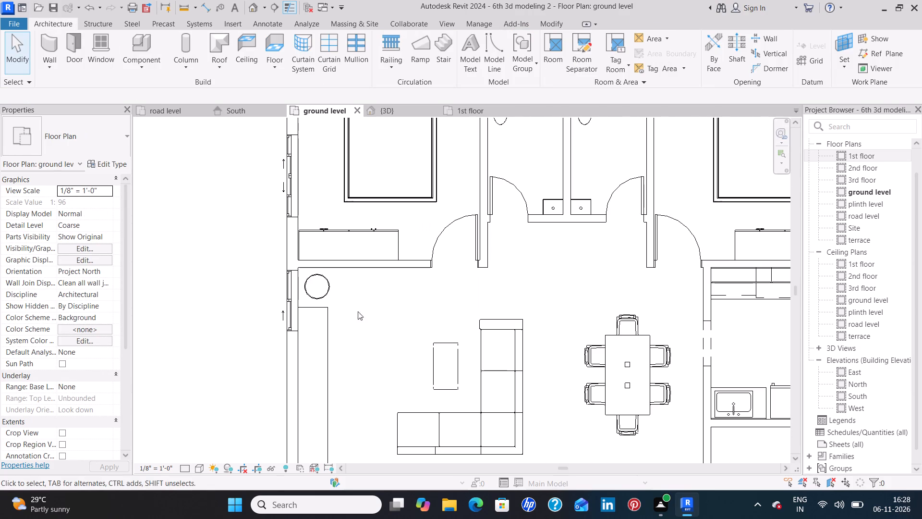
{"action": "left_click", "coordinate": [326, 291]}
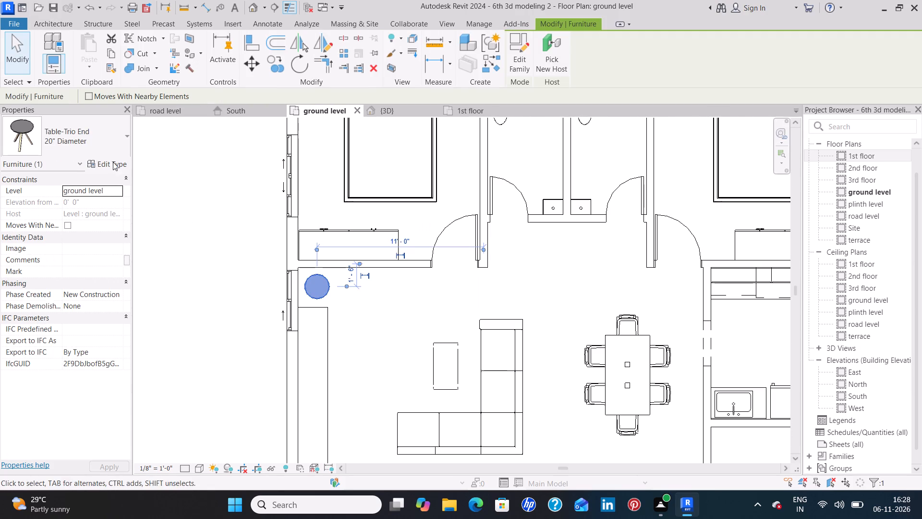
{"action": "left_click", "coordinate": [113, 162]}
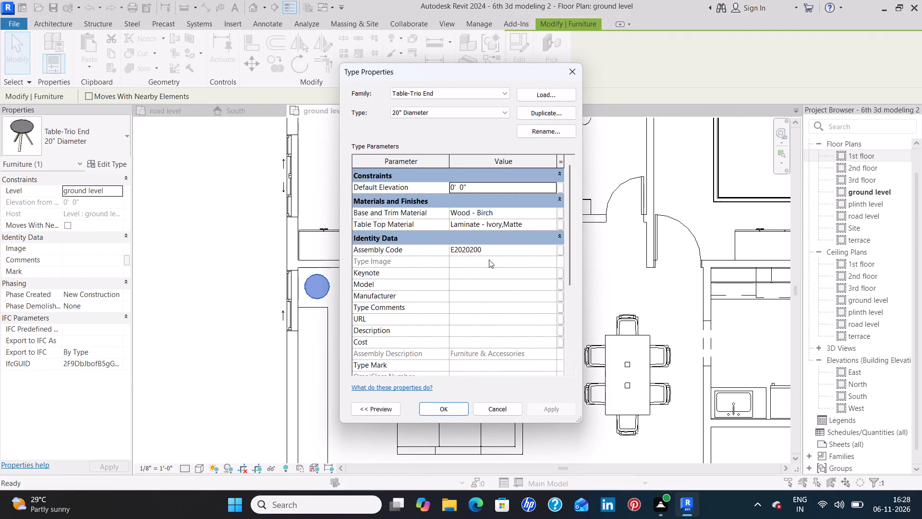
{"action": "scroll", "coordinate": [494, 282], "scroll_direction": "down", "scroll_amount": 6}
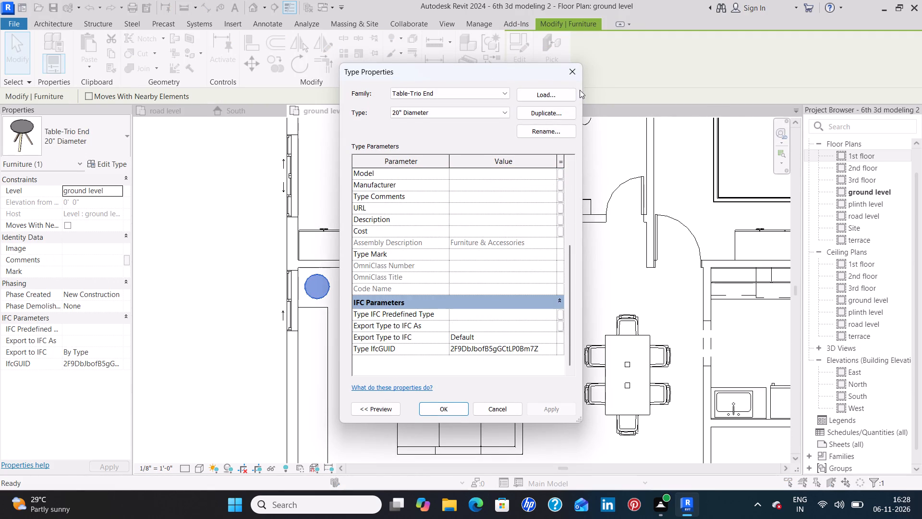
{"action": "left_click", "coordinate": [574, 70]}
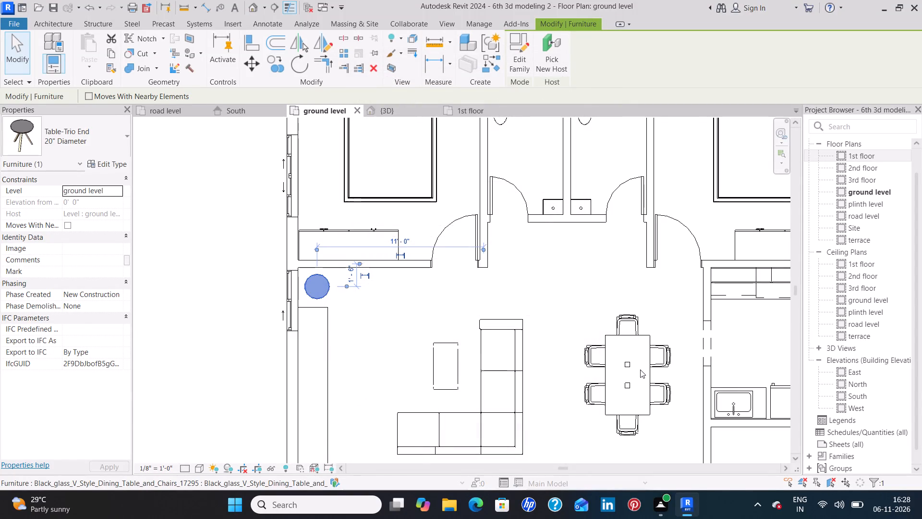
{"action": "key", "text": "Escape"}
Set all ground-level walls except the three enclosing the entrance porch to an unconnected top constraint with a height of 5'.
{"action": "scroll", "coordinate": [660, 323], "scroll_direction": "down", "scroll_amount": 3}
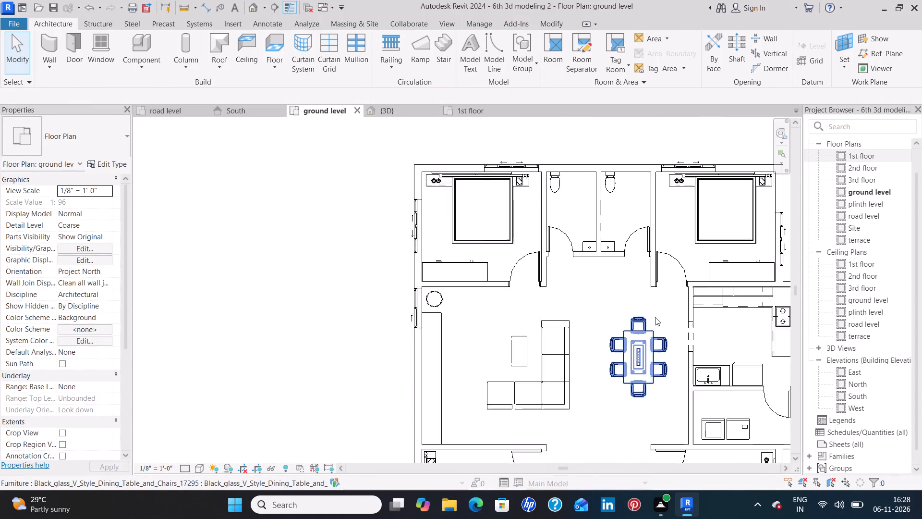
{"action": "scroll", "coordinate": [655, 317], "scroll_direction": "down", "scroll_amount": 2}
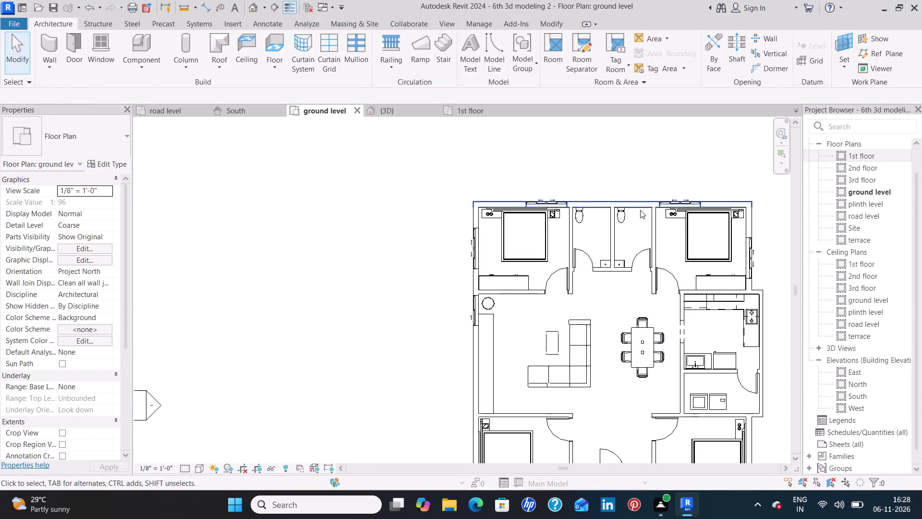
{"action": "left_click", "coordinate": [640, 210]}
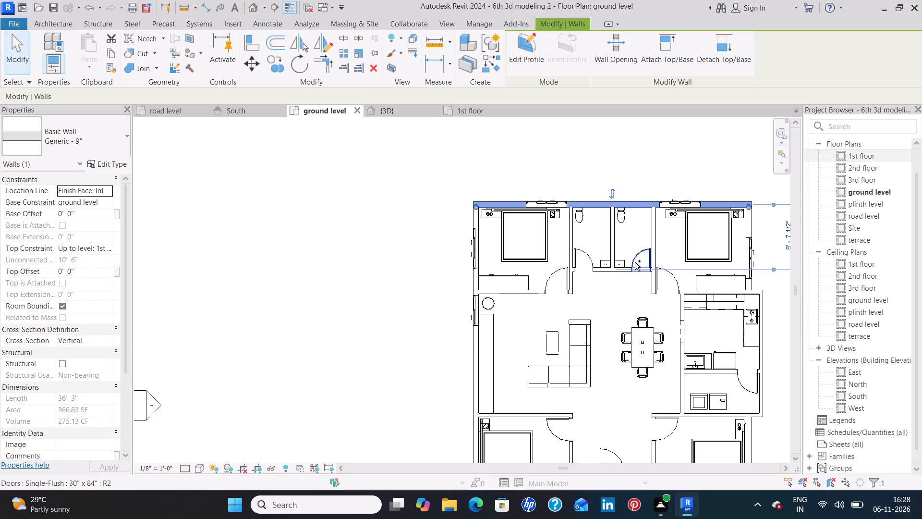
{"action": "left_click", "coordinate": [653, 240], "text": "ctrl"}
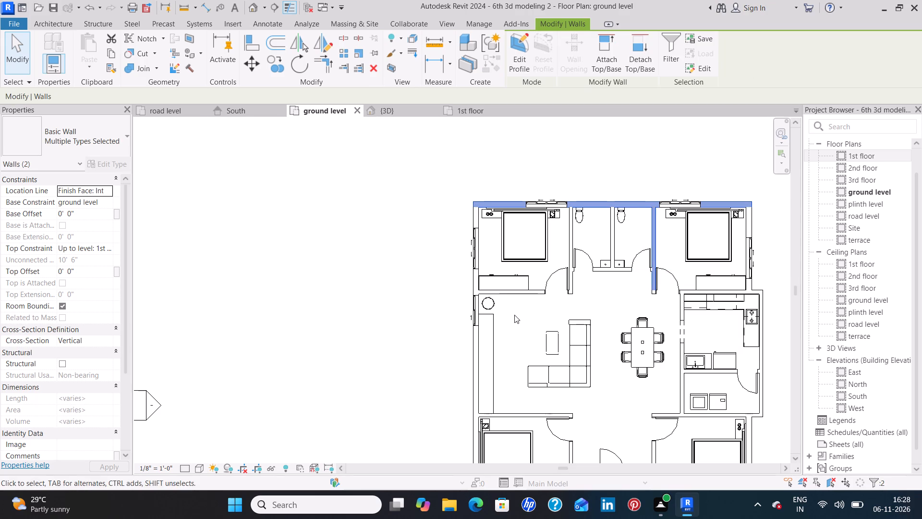
{"action": "type", "text": "sa"}
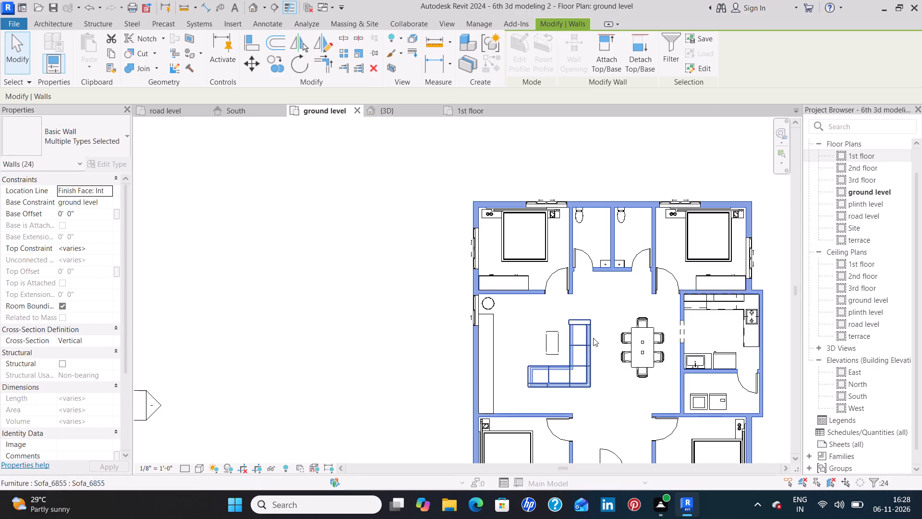
{"action": "scroll", "coordinate": [593, 347], "scroll_direction": "down", "scroll_amount": 2}
{"action": "middle_click_drag", "start_coordinate": [613, 413], "coordinate": [590, 264]}
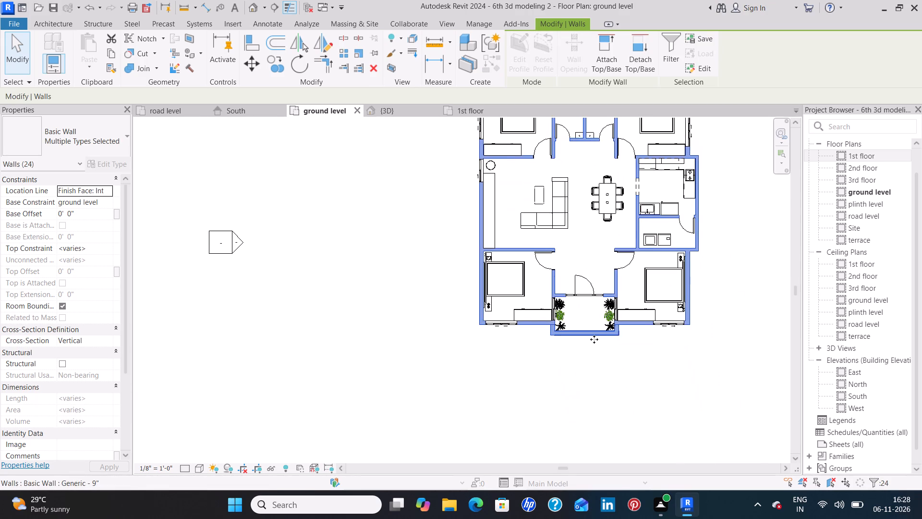
{"action": "scroll", "coordinate": [594, 339], "scroll_direction": "up", "scroll_amount": 11}
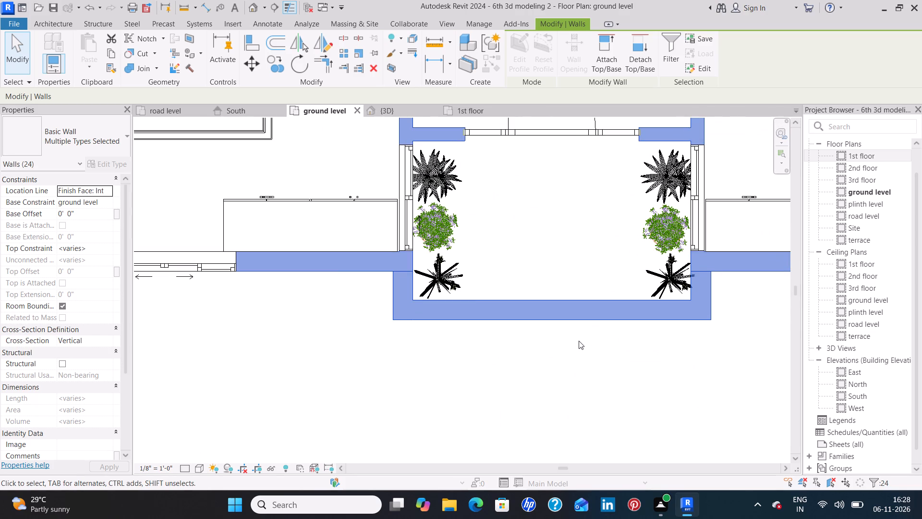
{"action": "left_click", "coordinate": [593, 321], "text": "shift"}
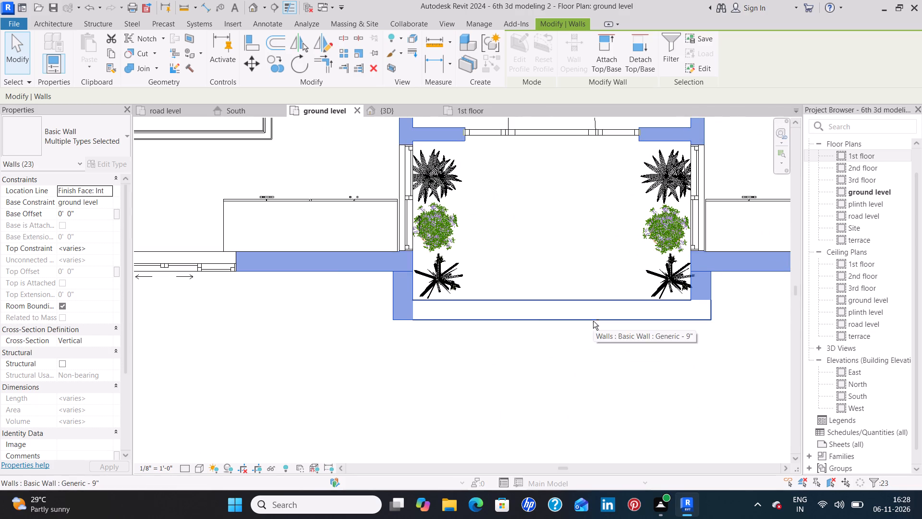
{"action": "left_click", "coordinate": [403, 321], "text": "shift"}
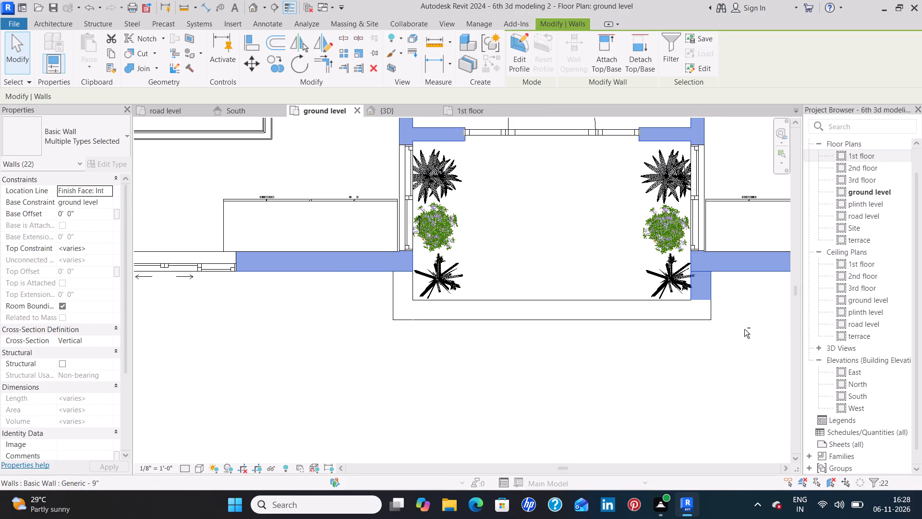
{"action": "left_click", "coordinate": [711, 293], "text": "shift"}
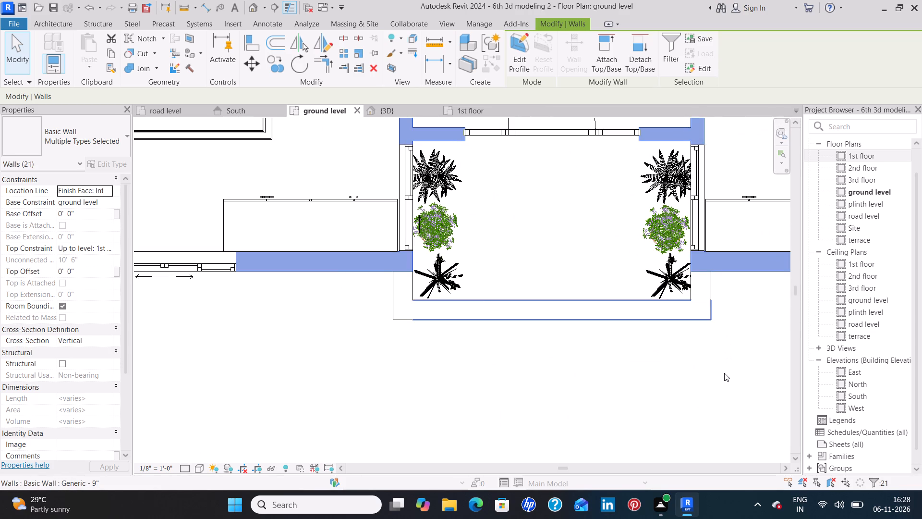
{"action": "scroll", "coordinate": [724, 374], "scroll_direction": "down", "scroll_amount": 5}
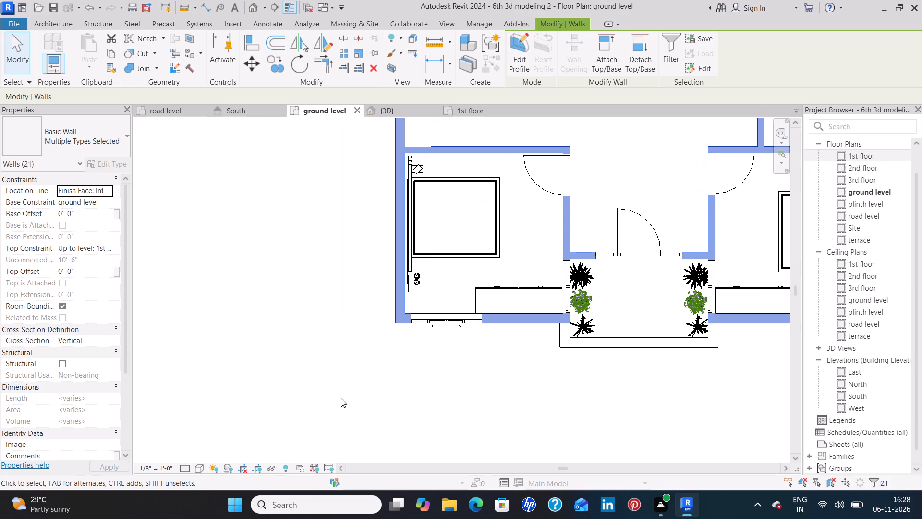
{"action": "scroll", "coordinate": [315, 387], "scroll_direction": "down", "scroll_amount": 1}
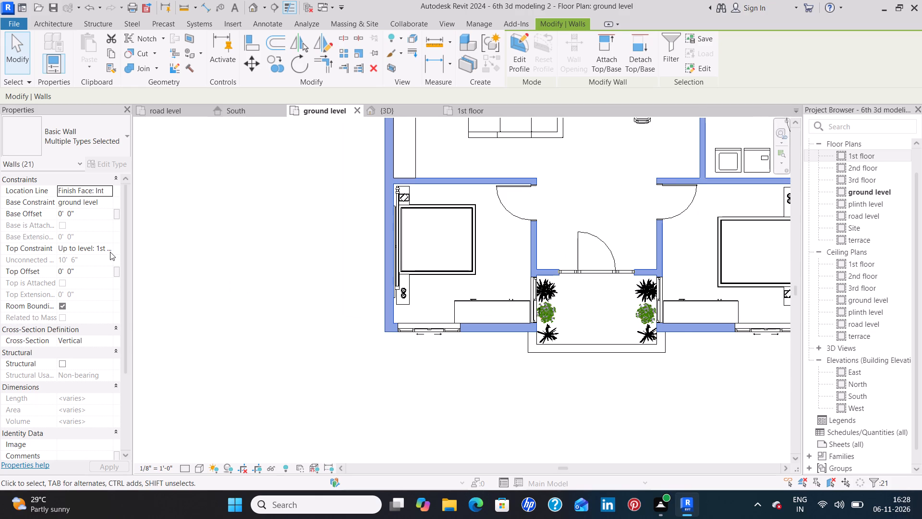
{"action": "left_click", "coordinate": [108, 250]}
{"action": "left_click", "coordinate": [104, 261]}
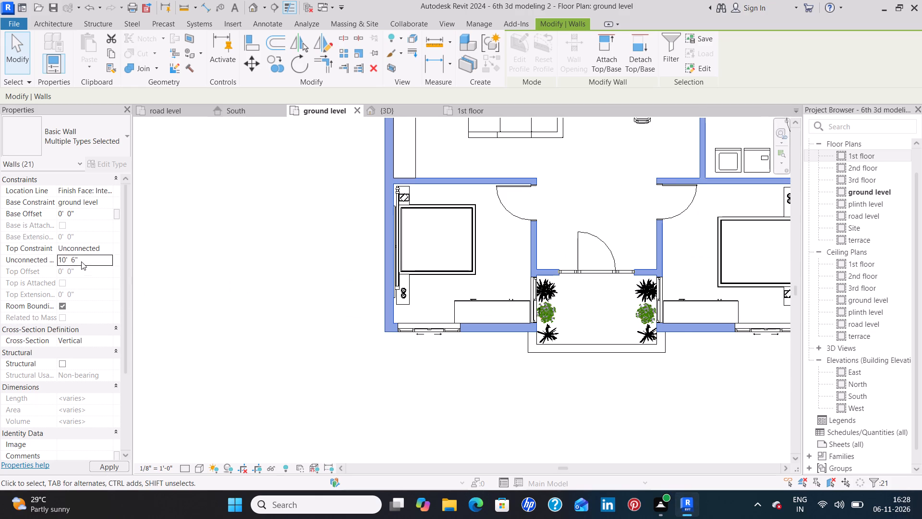
{"action": "left_click", "coordinate": [81, 261]}
{"action": "key", "text": "BackSpace"}
{"action": "key", "text": "BackSpace"}
{"action": "key", "text": "BackSpace"}
{"action": "key", "text": "BackSpace"}
{"action": "key", "text": "BackSpace"}
{"action": "key", "text": "BackSpace"}
{"action": "key", "text": "BackSpace"}
{"action": "key", "text": "5"}
{"action": "key", "text": "apostrophe"}
{"action": "key", "text": "Return"}
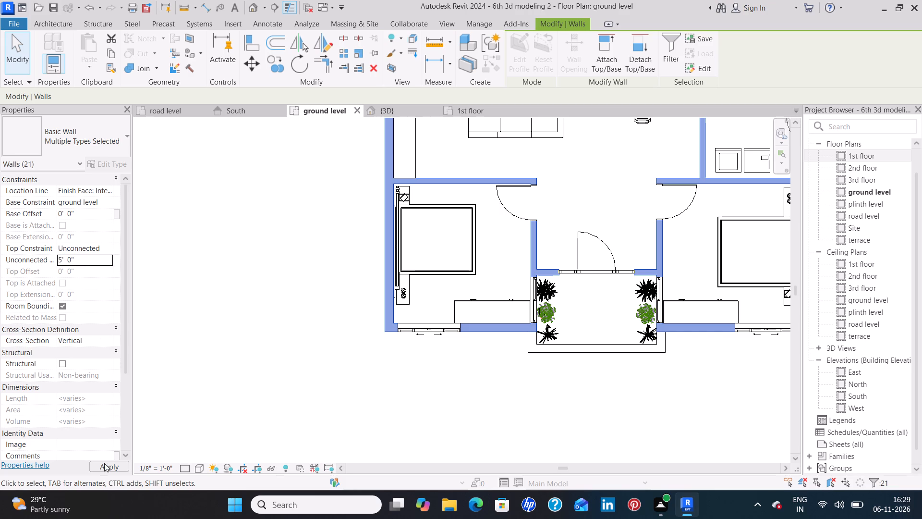
{"action": "left_click", "coordinate": [107, 469]}
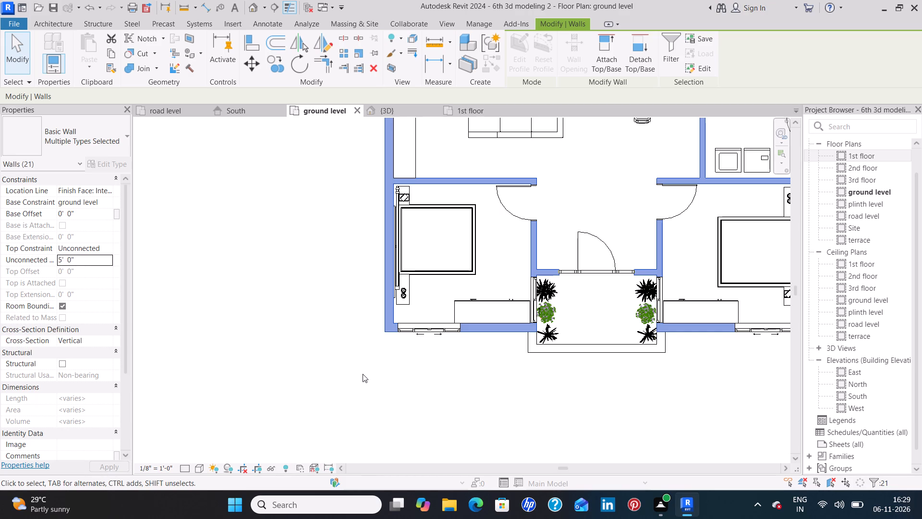
{"action": "left_click", "coordinate": [363, 376]}
Examine the living room's TV cabinet, corner table and the furnished rooms from several sides in 3D, then return to the ground level plan.
{"action": "left_click", "coordinate": [389, 112]}
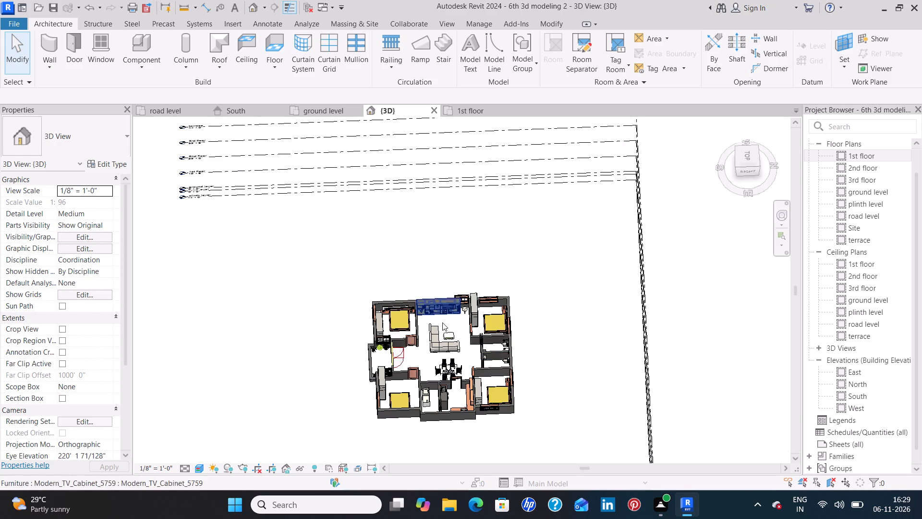
{"action": "middle_click_drag", "start_coordinate": [450, 327], "coordinate": [459, 258], "text": "shift"}
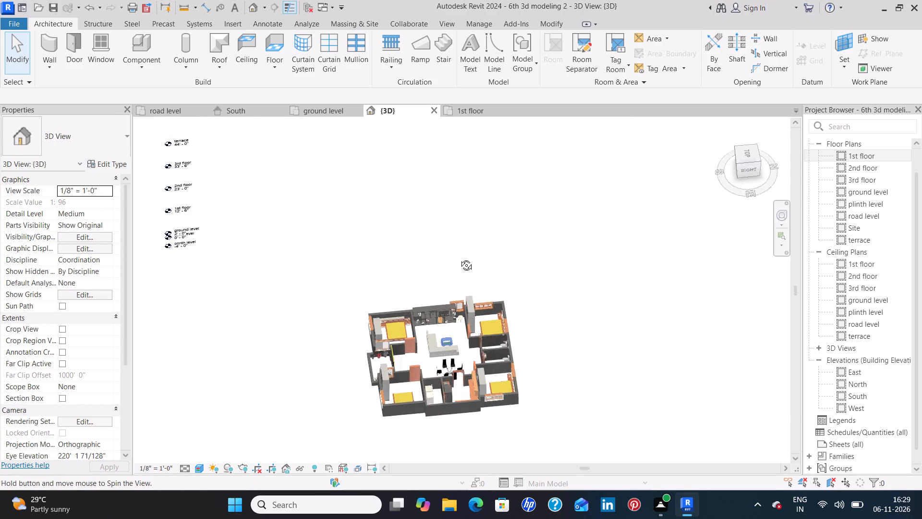
{"action": "middle_click_drag", "start_coordinate": [459, 258], "coordinate": [455, 222], "text": "shift"}
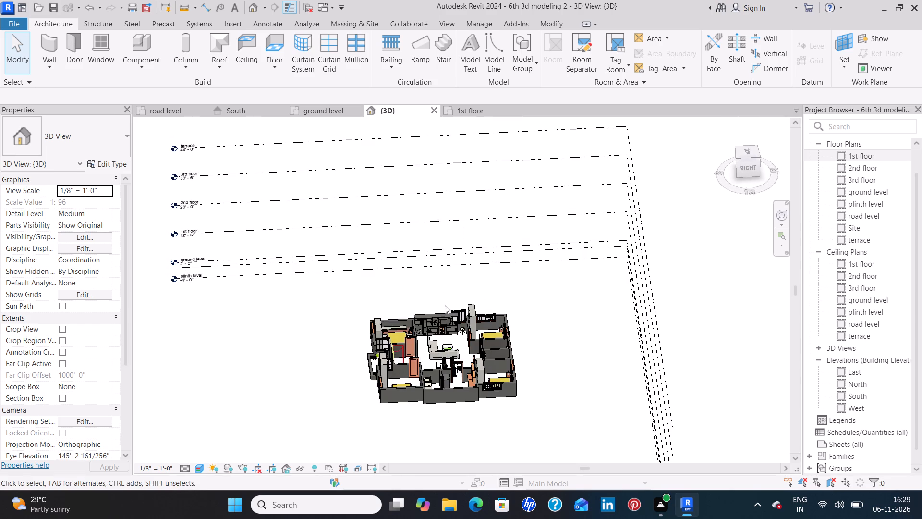
{"action": "scroll", "coordinate": [447, 328], "scroll_direction": "up", "scroll_amount": 11}
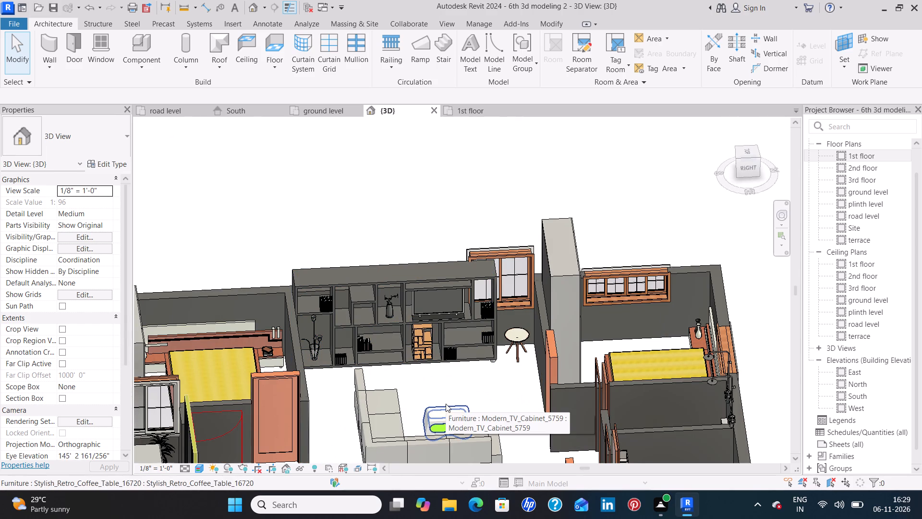
{"action": "scroll", "coordinate": [449, 401], "scroll_direction": "up", "scroll_amount": 2}
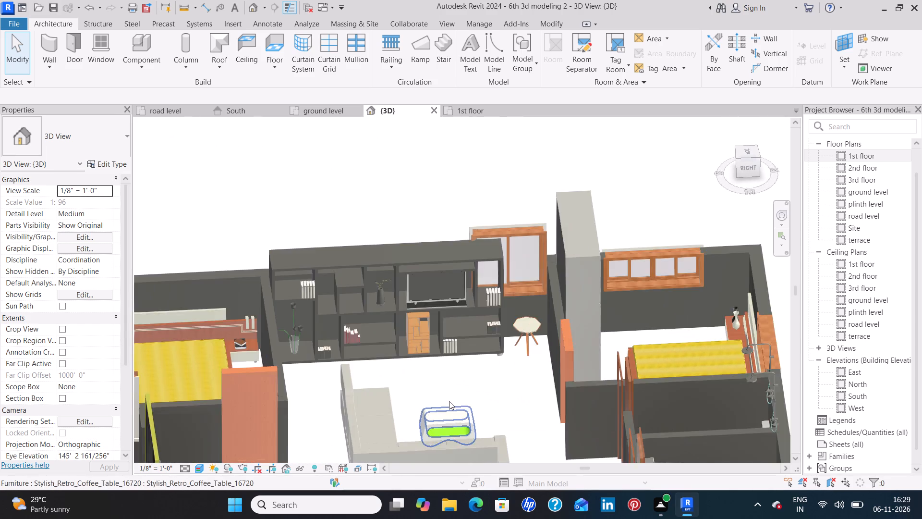
{"action": "scroll", "coordinate": [449, 401], "scroll_direction": "up", "scroll_amount": 2}
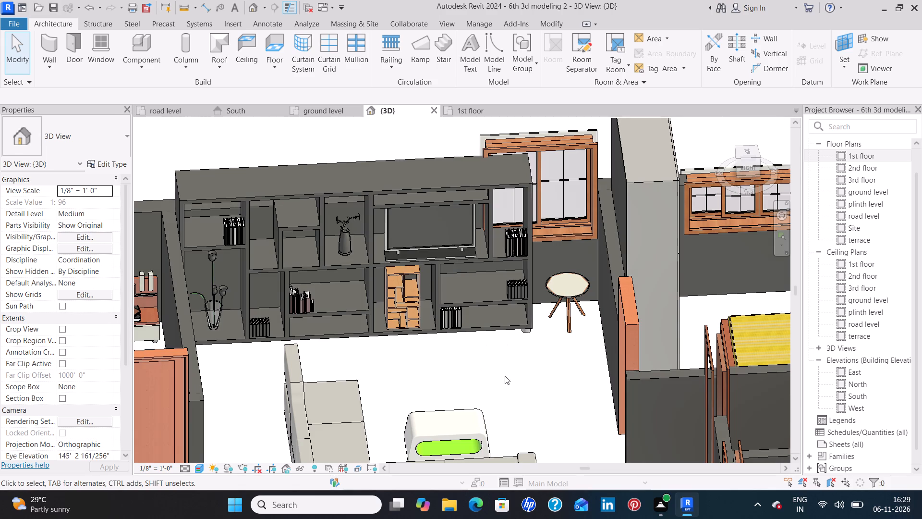
{"action": "scroll", "coordinate": [506, 376], "scroll_direction": "down", "scroll_amount": 1}
{"action": "scroll", "coordinate": [441, 346], "scroll_direction": "up", "scroll_amount": 4}
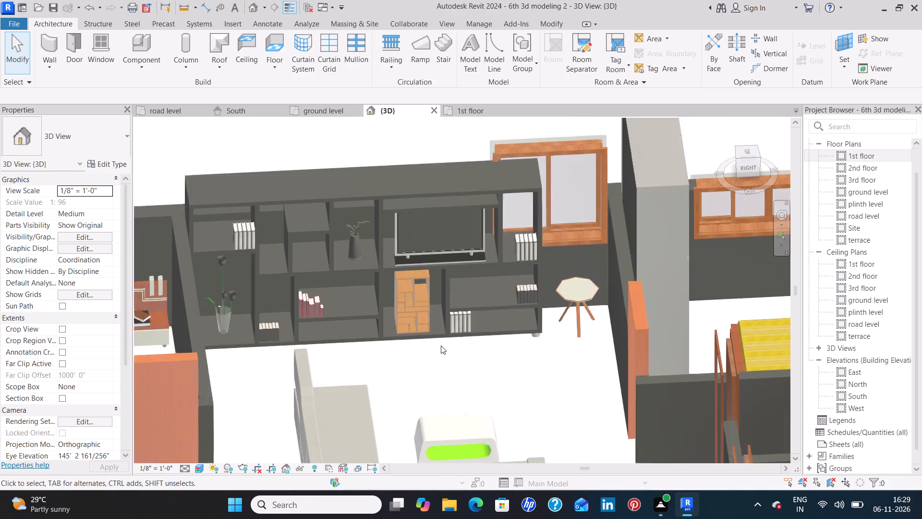
{"action": "scroll", "coordinate": [441, 367], "scroll_direction": "down", "scroll_amount": 8}
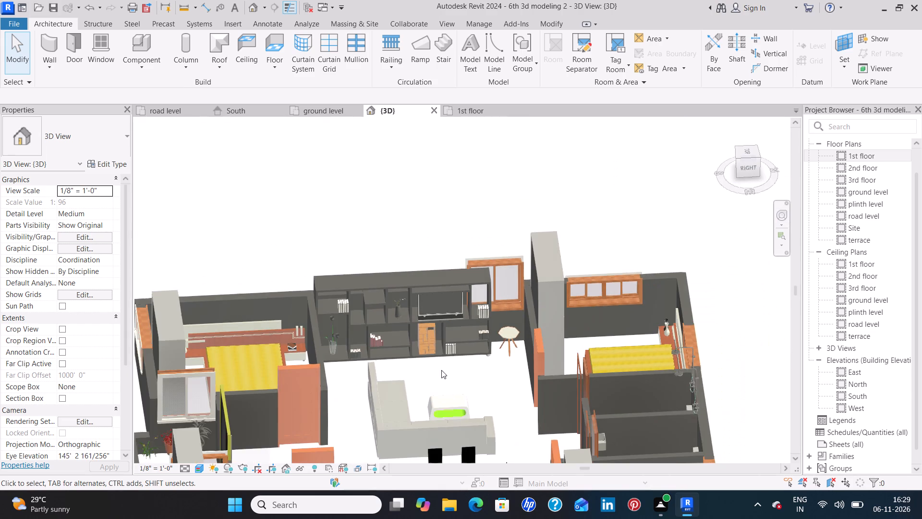
{"action": "scroll", "coordinate": [443, 371], "scroll_direction": "down", "scroll_amount": 3}
{"action": "middle_click_drag", "start_coordinate": [474, 366], "coordinate": [476, 394], "text": "shift"}
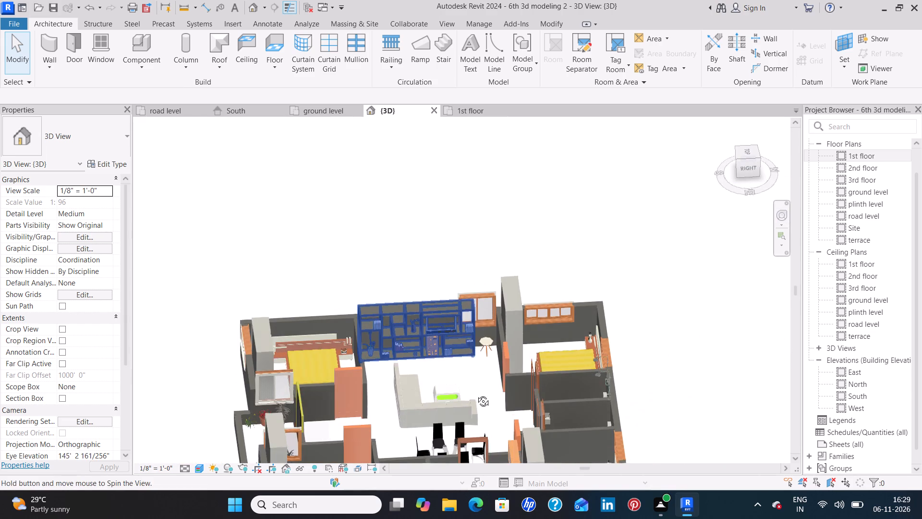
{"action": "middle_click_drag", "start_coordinate": [476, 394], "coordinate": [606, 461], "text": "shift"}
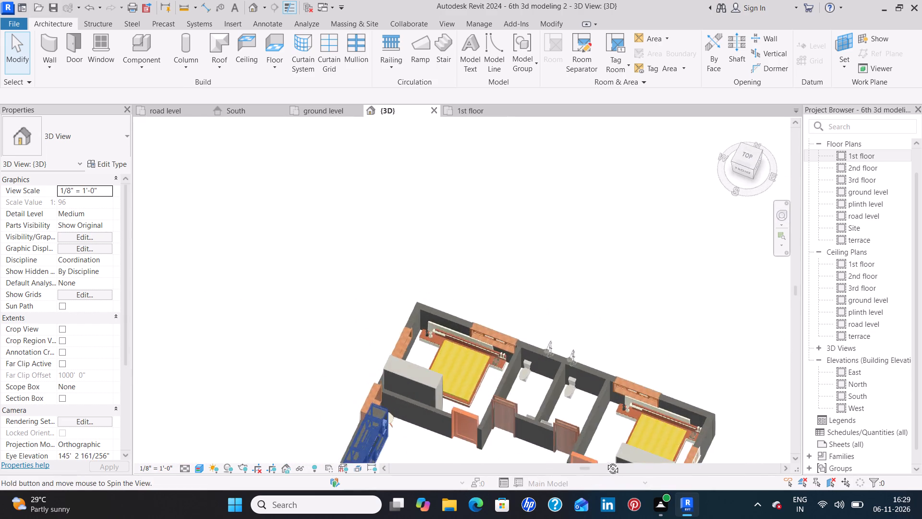
{"action": "middle_click_drag", "start_coordinate": [606, 461], "coordinate": [721, 421], "text": "shift"}
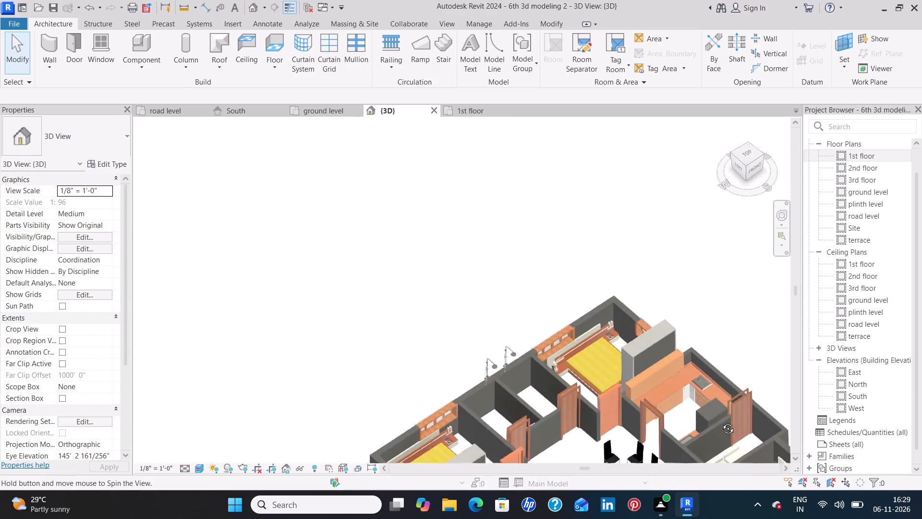
{"action": "middle_click_drag", "start_coordinate": [721, 421], "coordinate": [641, 431], "text": "shift"}
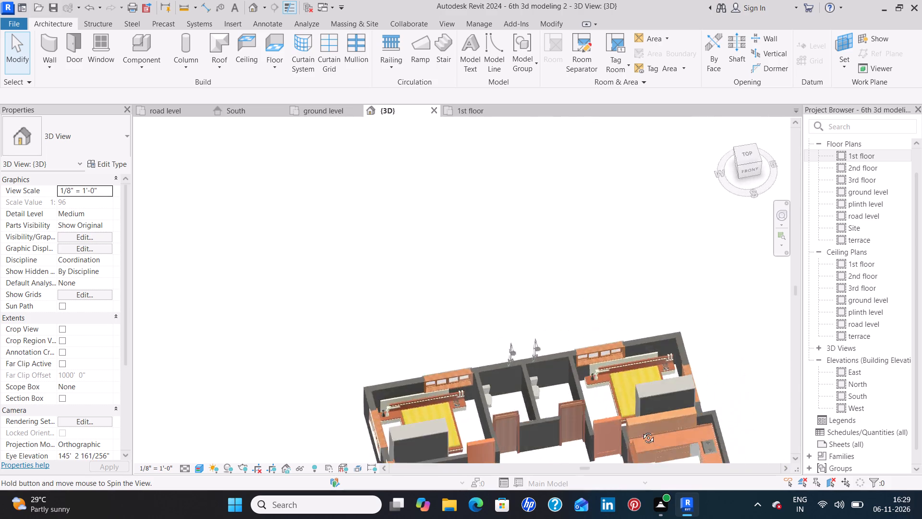
{"action": "middle_click_drag", "start_coordinate": [641, 431], "coordinate": [380, 406], "text": "shift"}
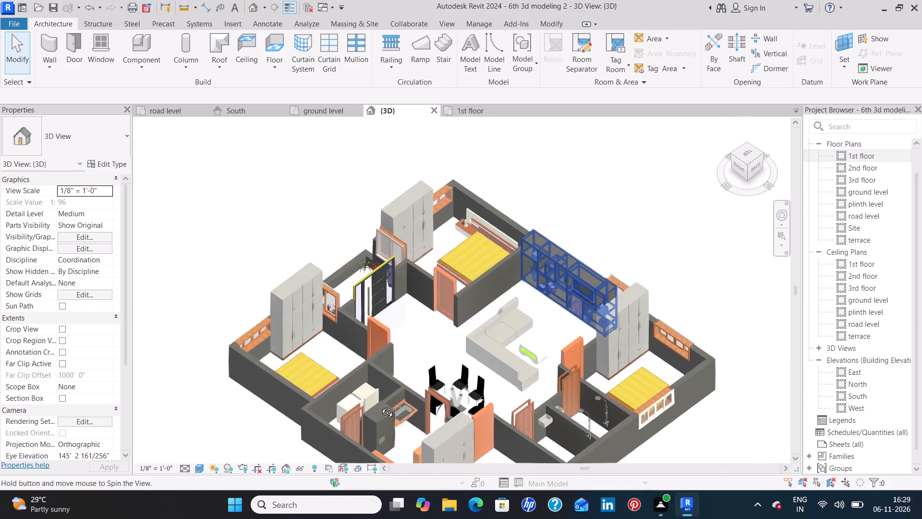
{"action": "middle_click_drag", "start_coordinate": [380, 406], "coordinate": [382, 419], "text": "shift"}
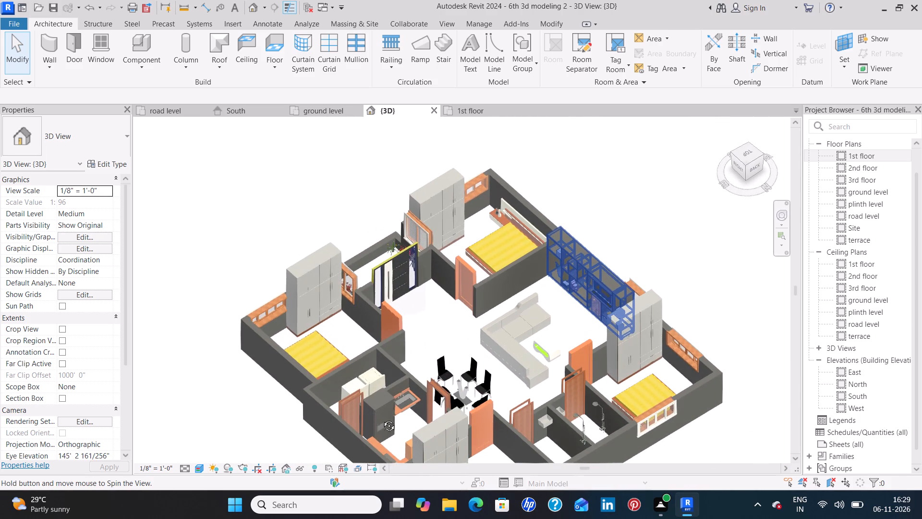
{"action": "middle_click_drag", "start_coordinate": [382, 419], "coordinate": [633, 460], "text": "shift"}
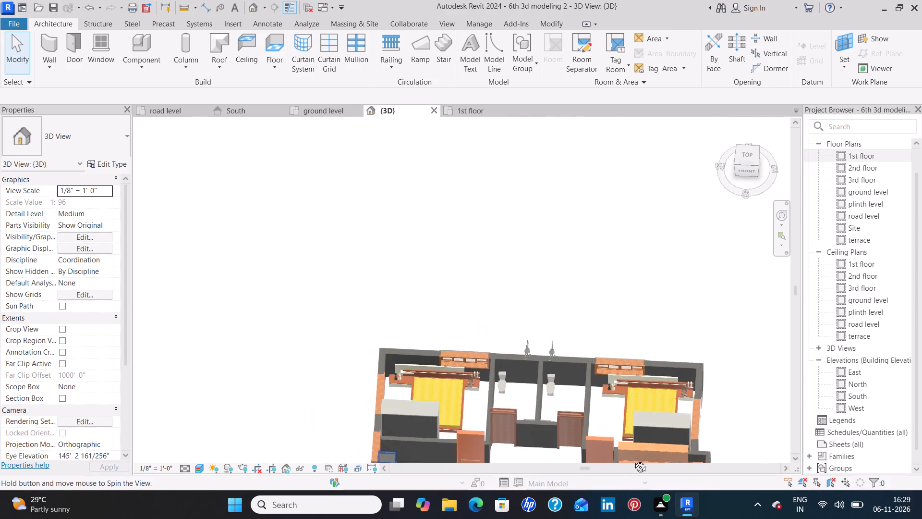
{"action": "middle_click_drag", "start_coordinate": [633, 460], "coordinate": [449, 324], "text": "shift"}
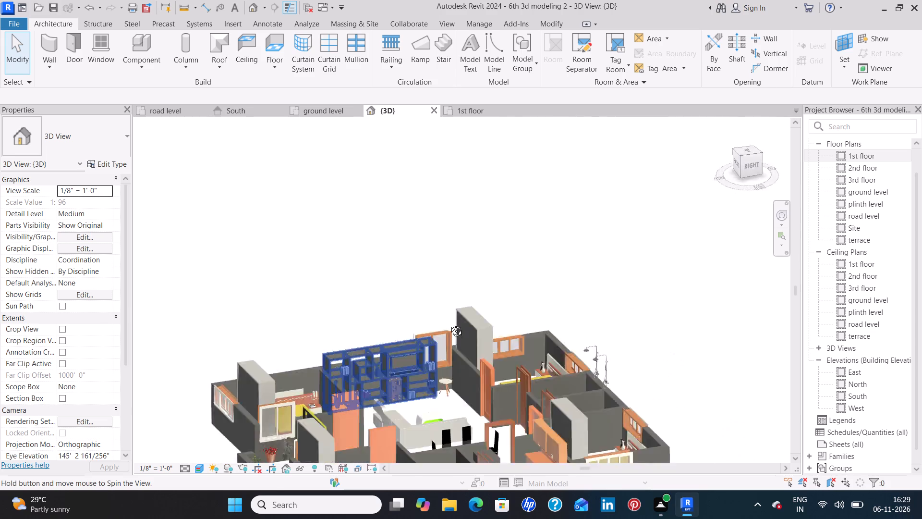
{"action": "middle_click_drag", "start_coordinate": [449, 324], "coordinate": [280, 375], "text": "shift"}
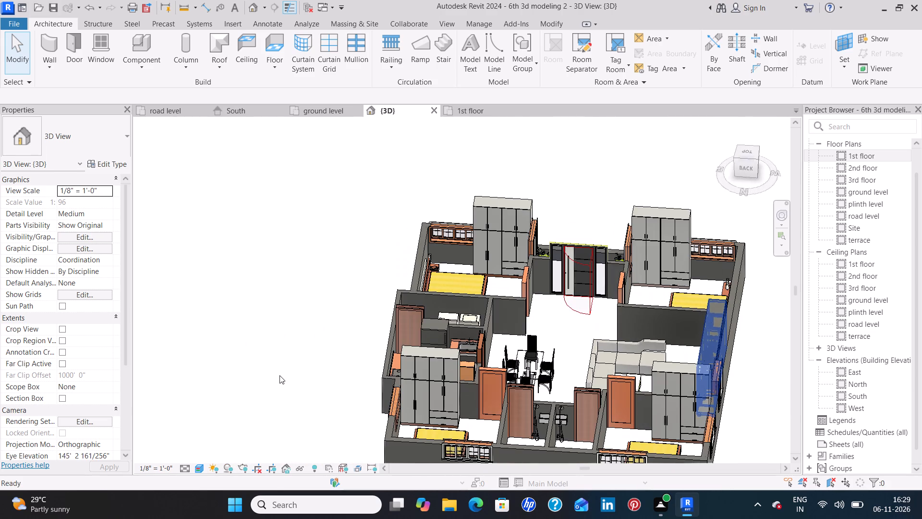
{"action": "left_click", "coordinate": [333, 108]}
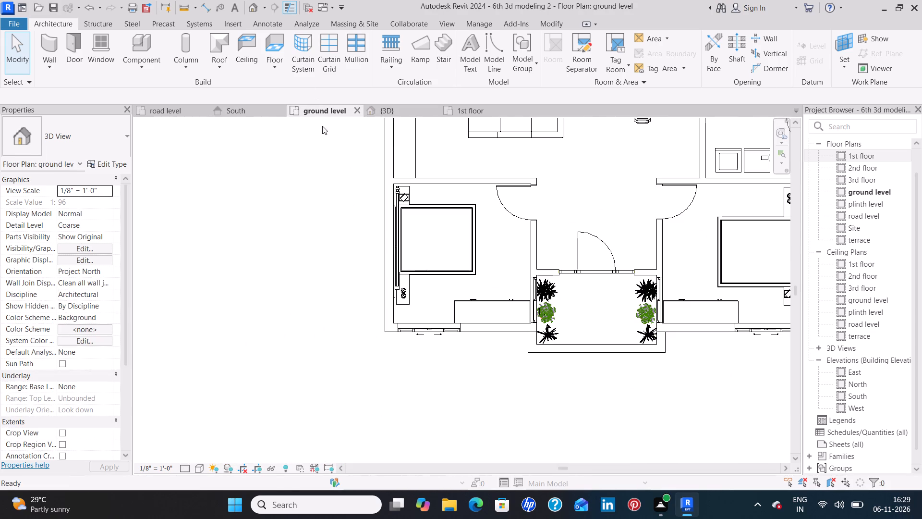
Set the top constraint of all ground-level walls except the three enclosing the entrance porch to Up to level: 1st floor.
{"action": "scroll", "coordinate": [450, 359], "scroll_direction": "down", "scroll_amount": 5}
{"action": "middle_click_drag", "start_coordinate": [442, 371], "coordinate": [398, 404]}
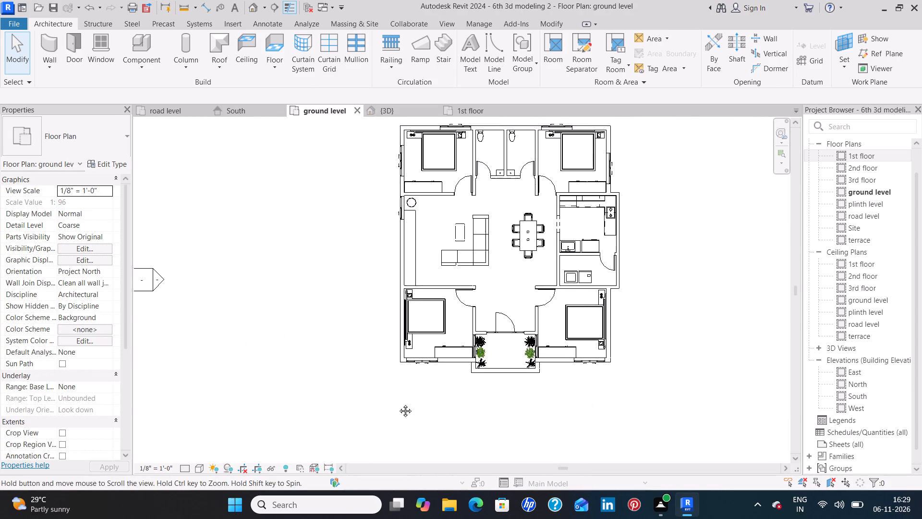
{"action": "middle_click_drag", "start_coordinate": [398, 404], "coordinate": [369, 422]}
{"action": "left_click", "coordinate": [342, 392]}
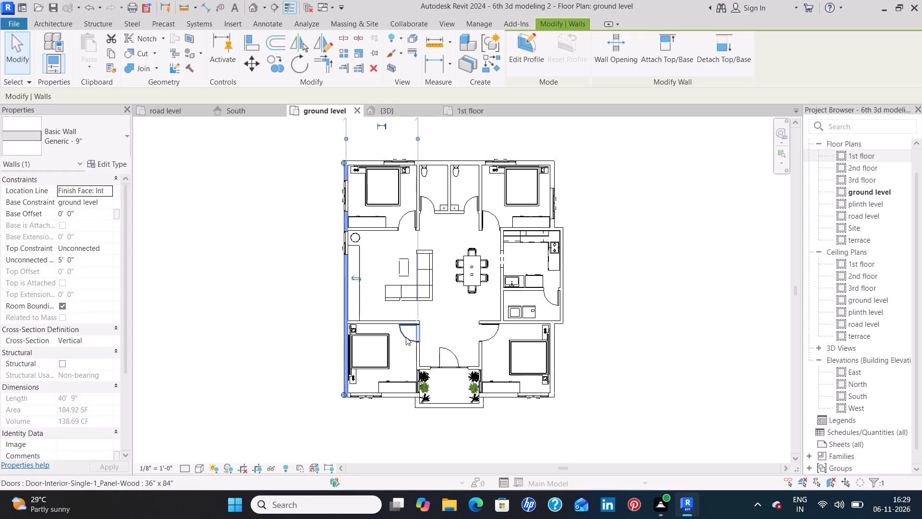
{"action": "left_click", "coordinate": [387, 321], "text": "ctrl"}
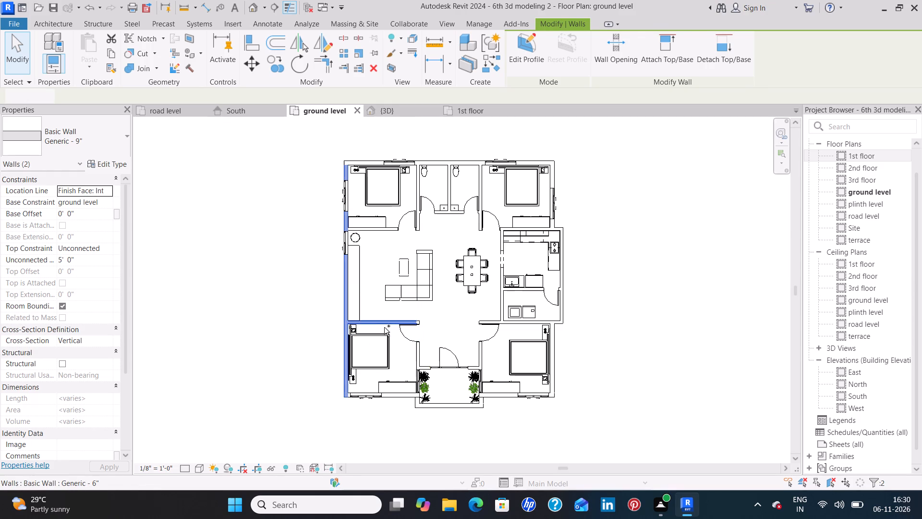
{"action": "type", "text": "sa"}
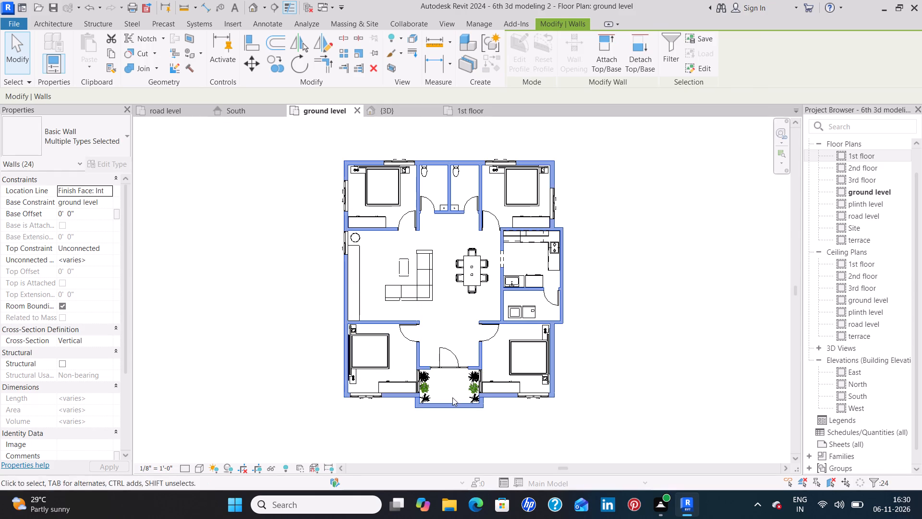
{"action": "scroll", "coordinate": [445, 415], "scroll_direction": "up", "scroll_amount": 7}
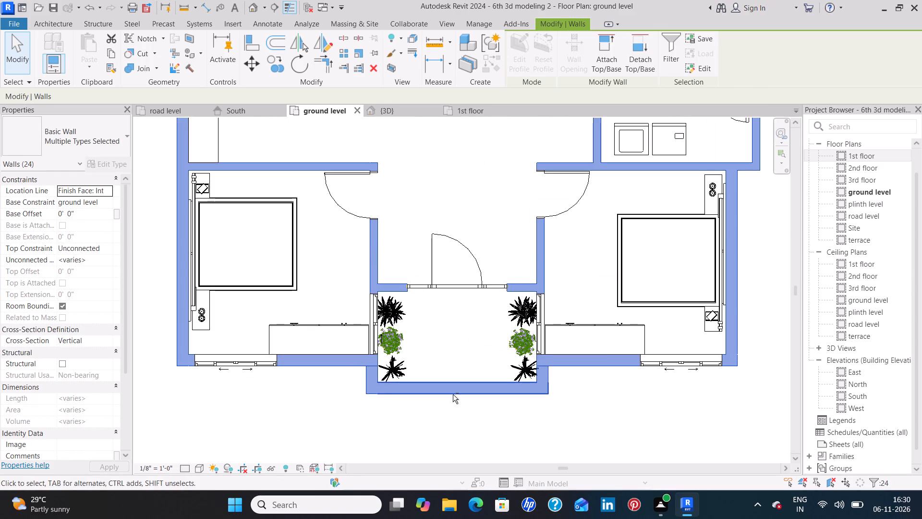
{"action": "left_click", "coordinate": [453, 395], "text": "shift"}
{"action": "left_click", "coordinate": [376, 395], "text": "shift"}
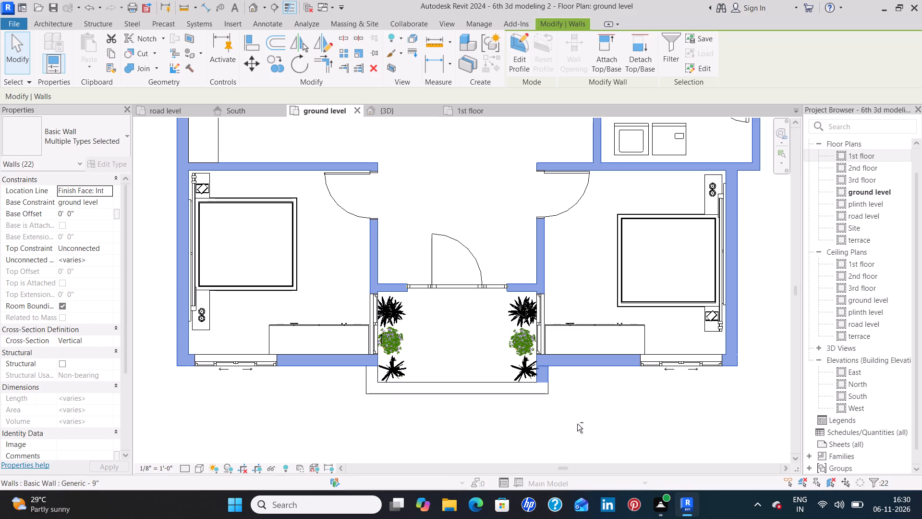
{"action": "left_click", "coordinate": [548, 378], "text": "shift"}
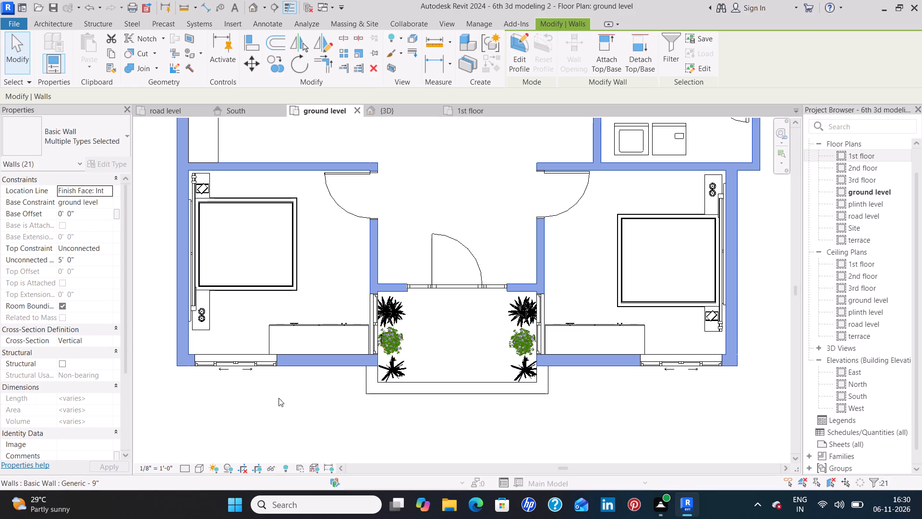
{"action": "left_click", "coordinate": [104, 249]}
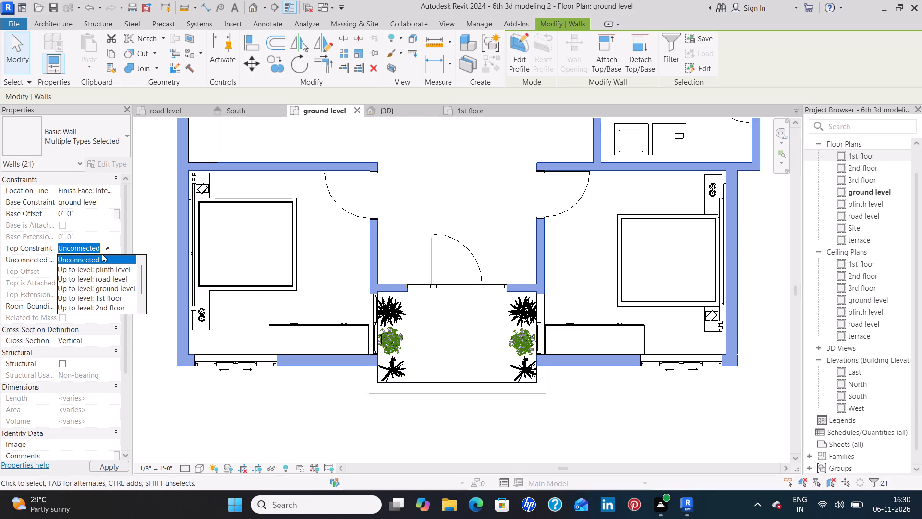
{"action": "left_click", "coordinate": [112, 298]}
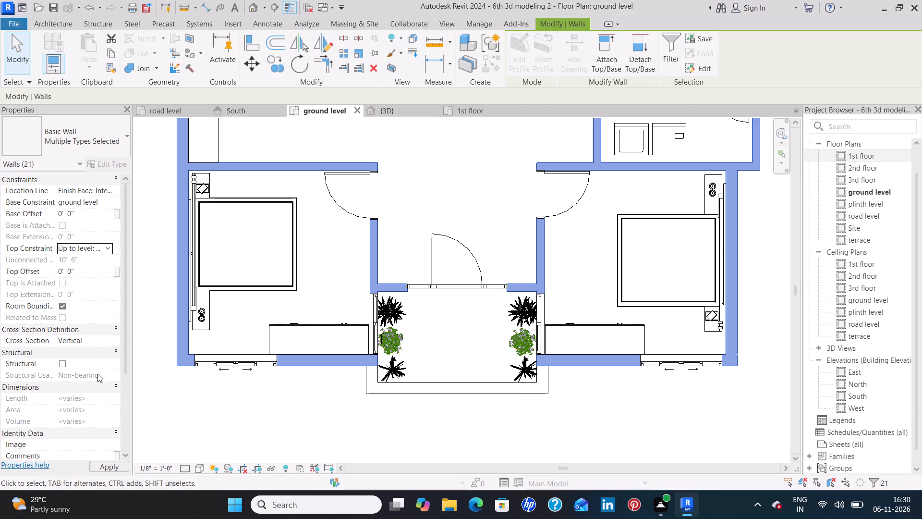
{"action": "left_click", "coordinate": [93, 469]}
{"action": "left_click", "coordinate": [283, 420]}
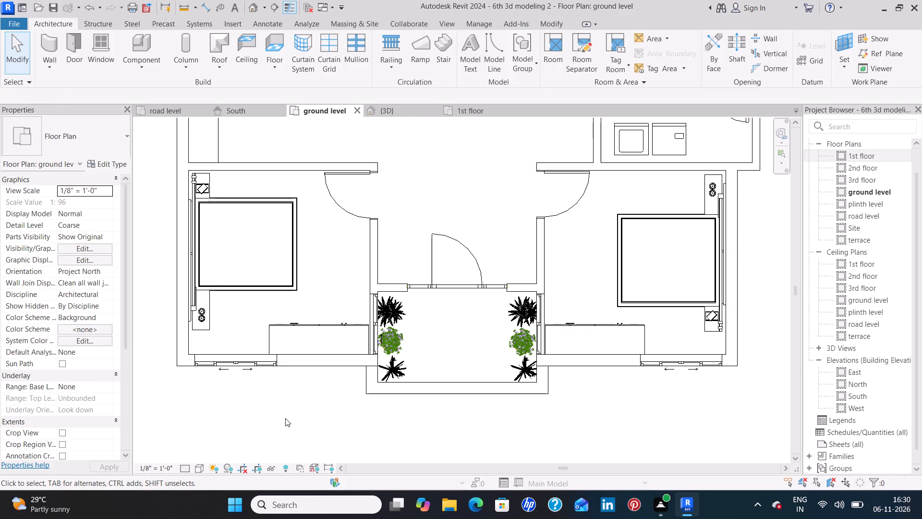
Examine the full-height house from the front in 3D, looking closely at the entrance door, planters and front windows.
{"action": "scroll", "coordinate": [567, 442], "scroll_direction": "down", "scroll_amount": 5}
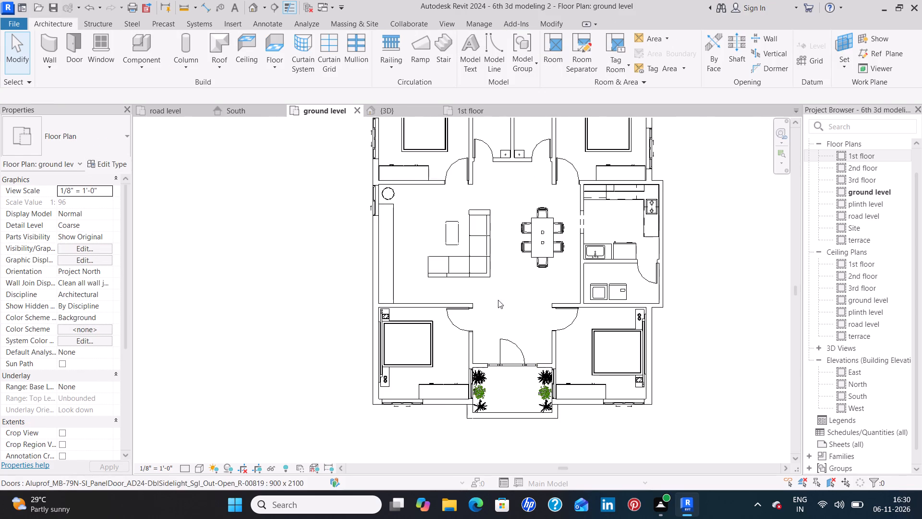
{"action": "middle_click_drag", "start_coordinate": [498, 300], "coordinate": [482, 358]}
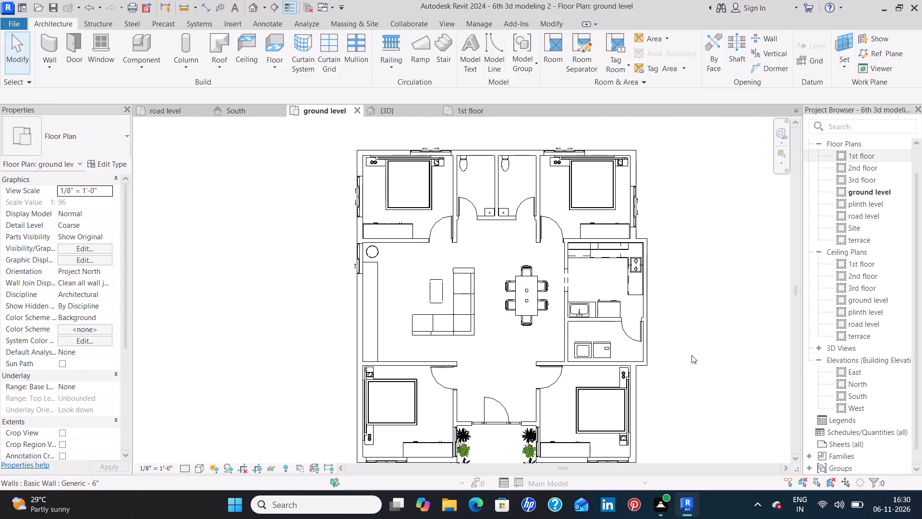
{"action": "middle_click_drag", "start_coordinate": [679, 370], "coordinate": [657, 377]}
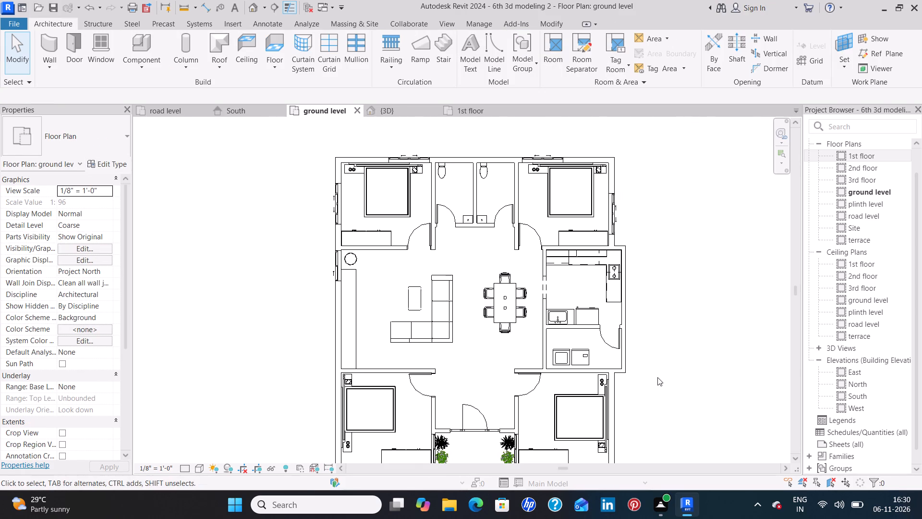
{"action": "scroll", "coordinate": [657, 377], "scroll_direction": "down", "scroll_amount": 1}
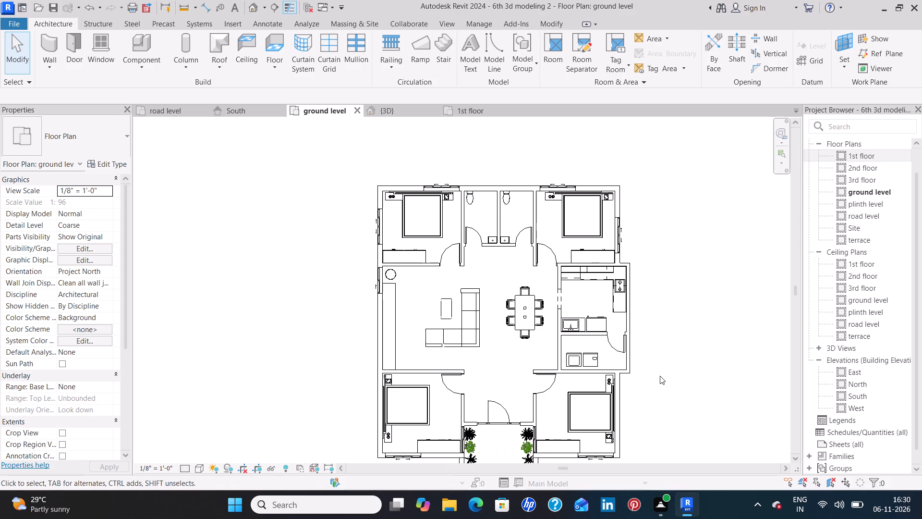
{"action": "left_click", "coordinate": [387, 112]}
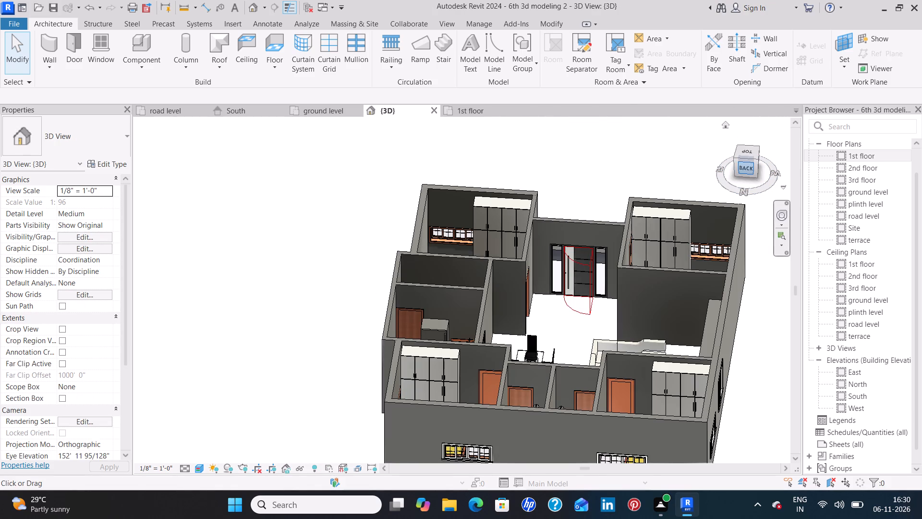
{"action": "left_click", "coordinate": [724, 123]}
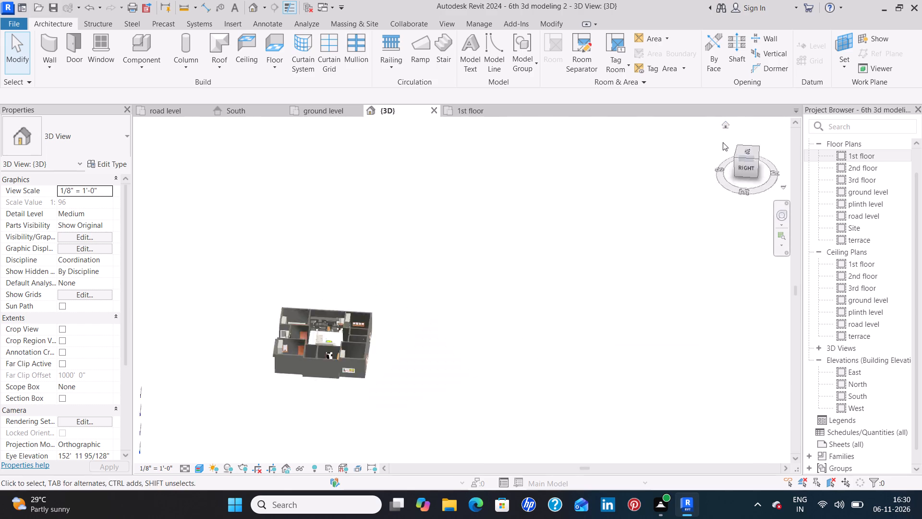
{"action": "left_click", "coordinate": [738, 167]}
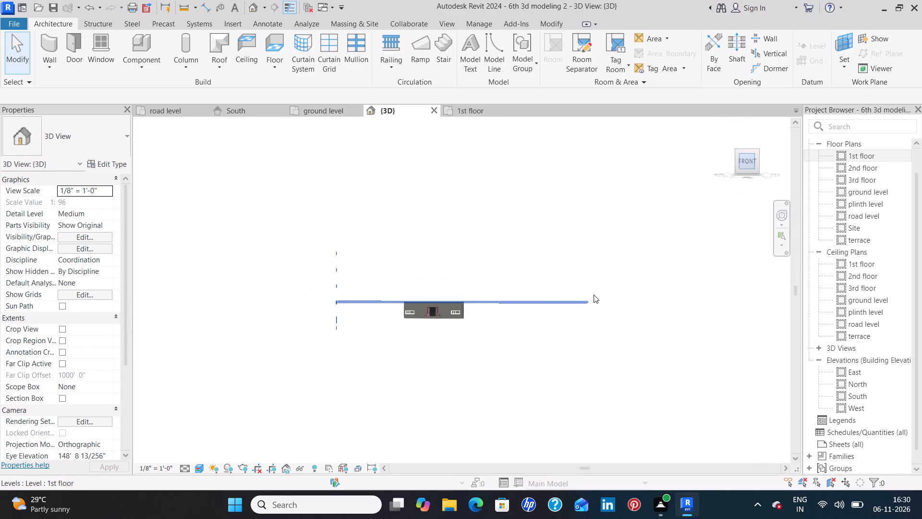
{"action": "scroll", "coordinate": [425, 298], "scroll_direction": "up", "scroll_amount": 11}
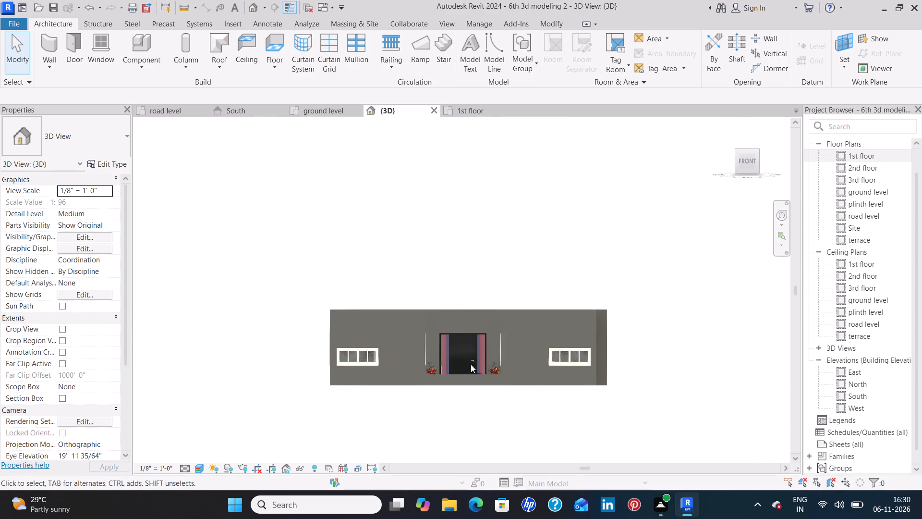
{"action": "scroll", "coordinate": [482, 367], "scroll_direction": "up", "scroll_amount": 8}
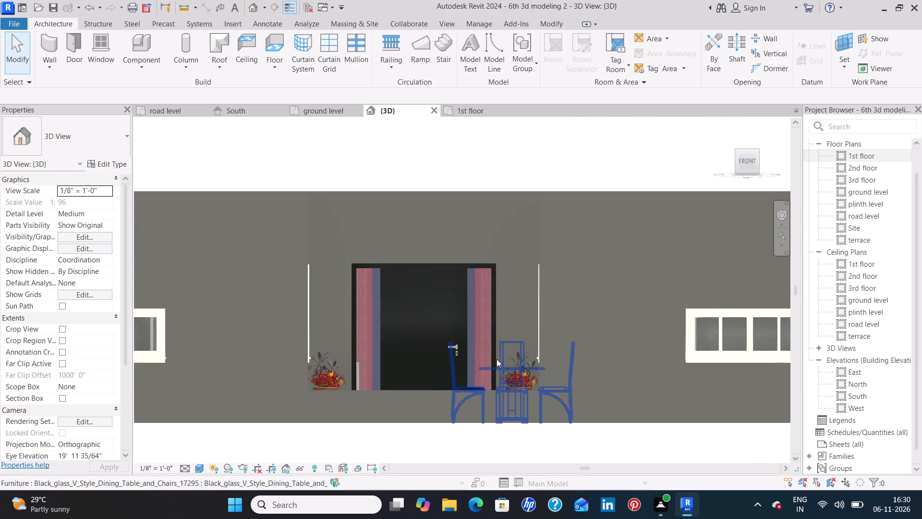
{"action": "scroll", "coordinate": [502, 334], "scroll_direction": "up", "scroll_amount": 6}
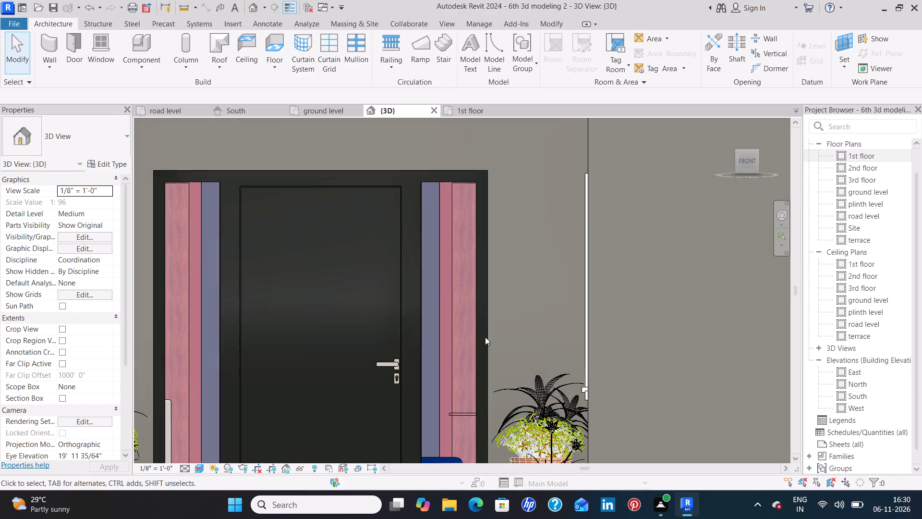
{"action": "scroll", "coordinate": [412, 351], "scroll_direction": "up", "scroll_amount": 7}
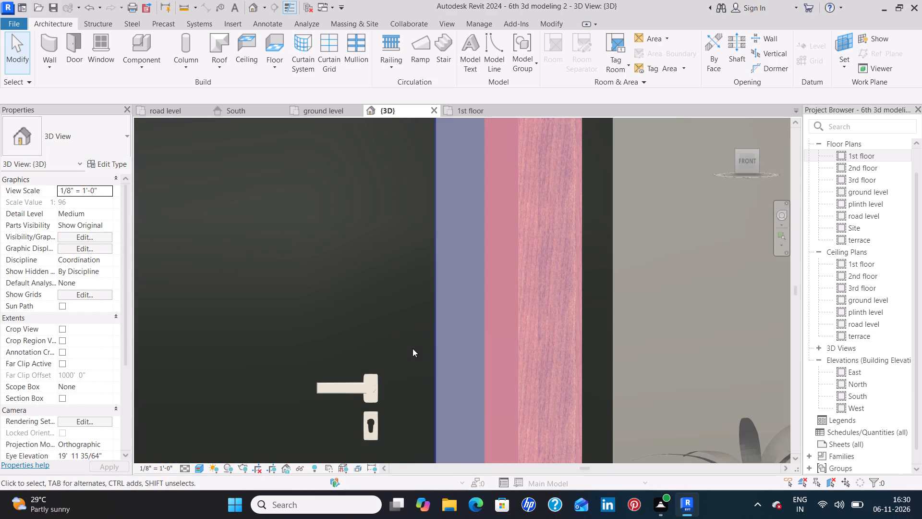
{"action": "scroll", "coordinate": [412, 348], "scroll_direction": "down", "scroll_amount": 13}
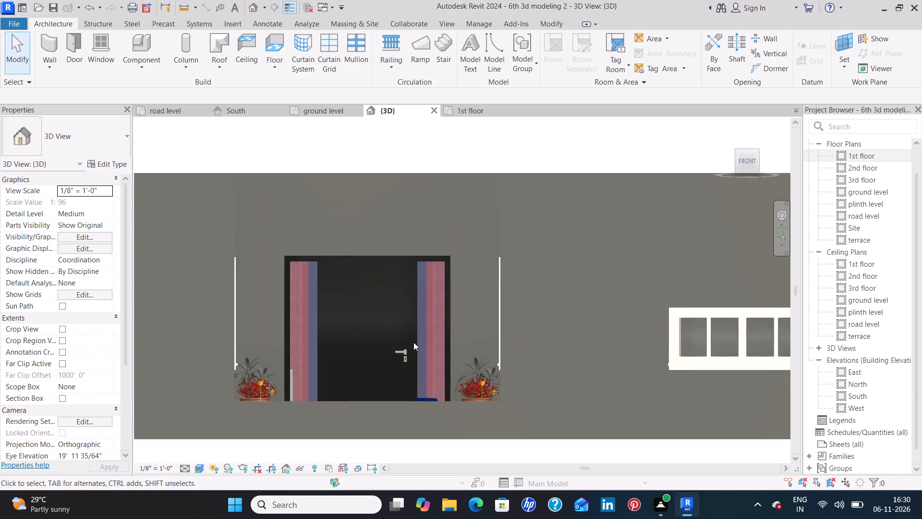
{"action": "scroll", "coordinate": [413, 342], "scroll_direction": "down", "scroll_amount": 5}
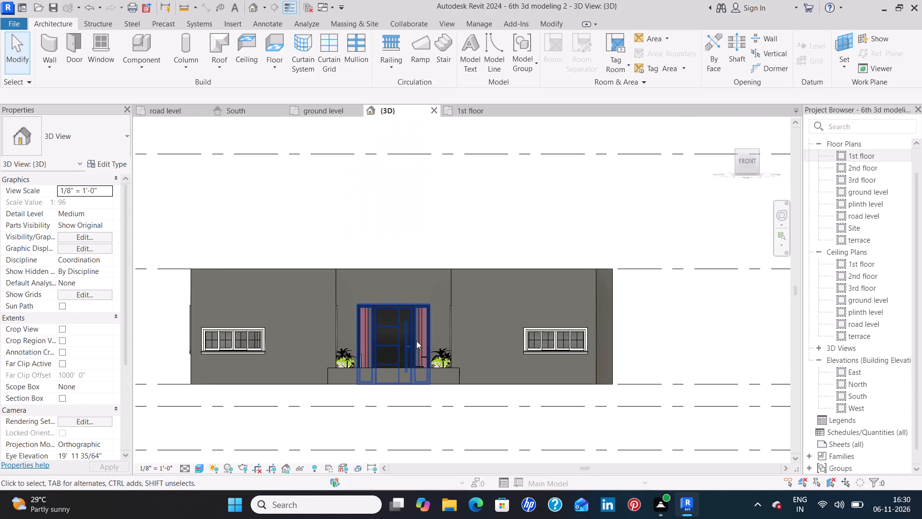
Try the 100" x 78" type on the front window right of the entrance door, settling on Window-Sliding-Four 72" x 36".
{"action": "left_click", "coordinate": [539, 337]}
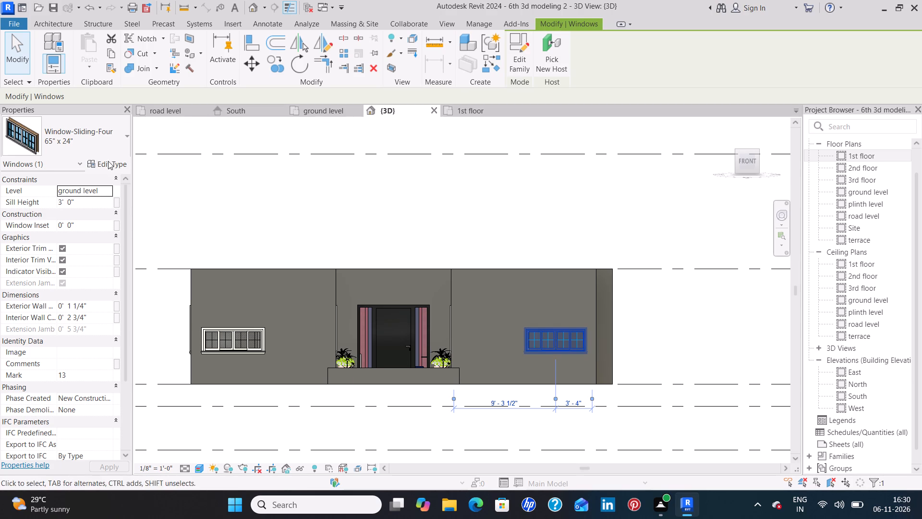
{"action": "left_click", "coordinate": [108, 148]}
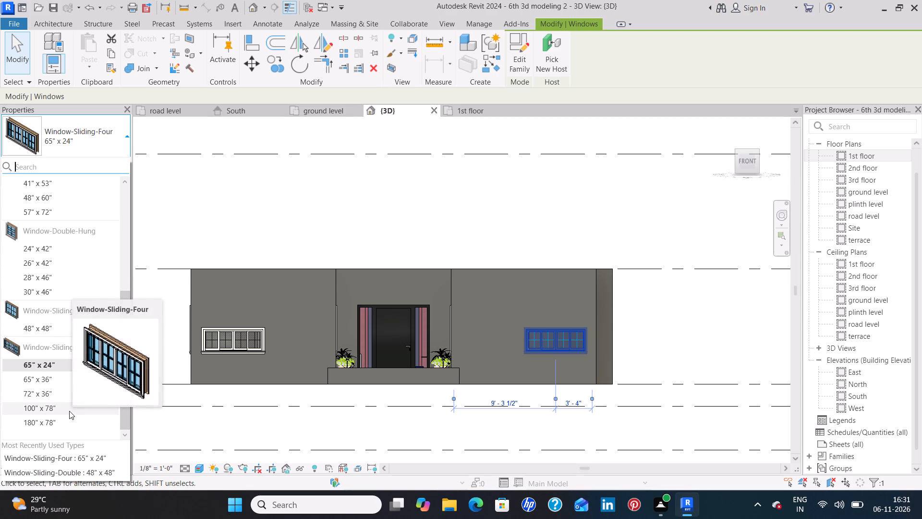
{"action": "left_click", "coordinate": [69, 411]}
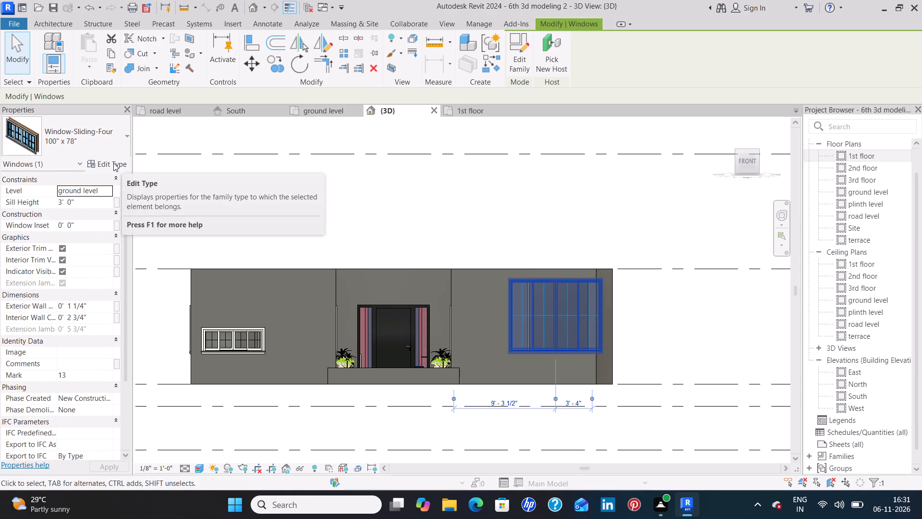
{"action": "left_click", "coordinate": [109, 136]}
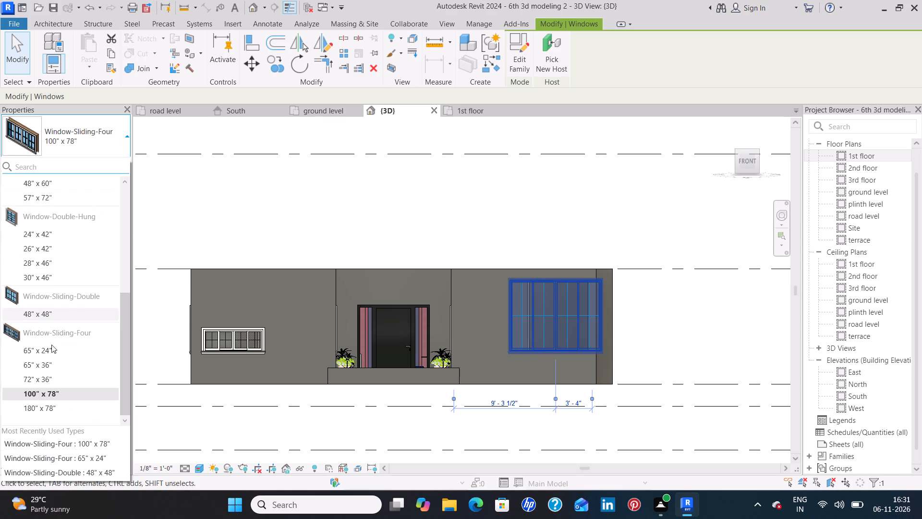
{"action": "left_click", "coordinate": [55, 377]}
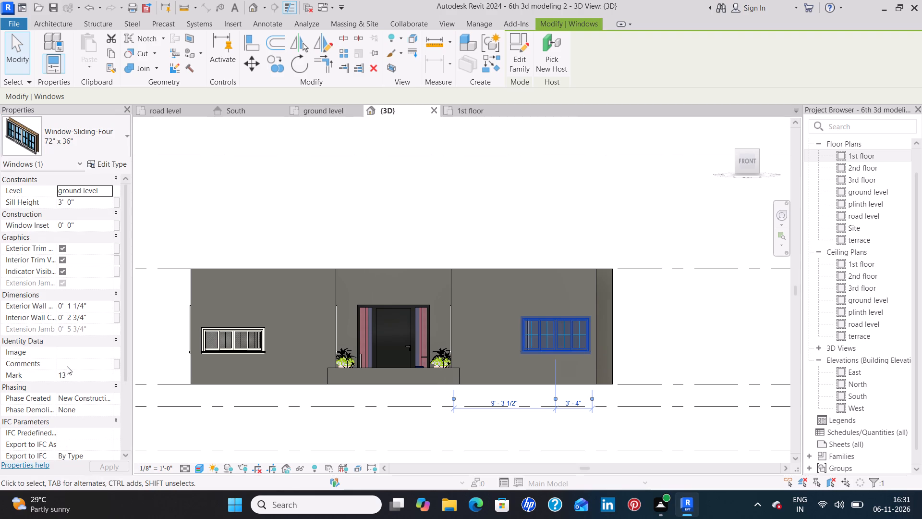
{"action": "left_click", "coordinate": [301, 222]}
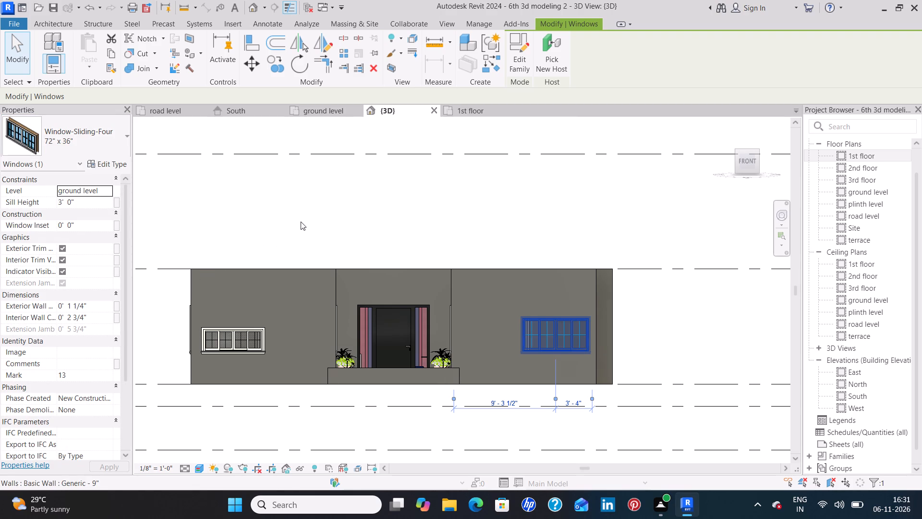
Change every Window-Sliding-Four 65" x 24" window in the entire project to the 72" x 36" type.
{"action": "left_click", "coordinate": [244, 345]}
{"action": "right_click", "coordinate": [244, 345]}
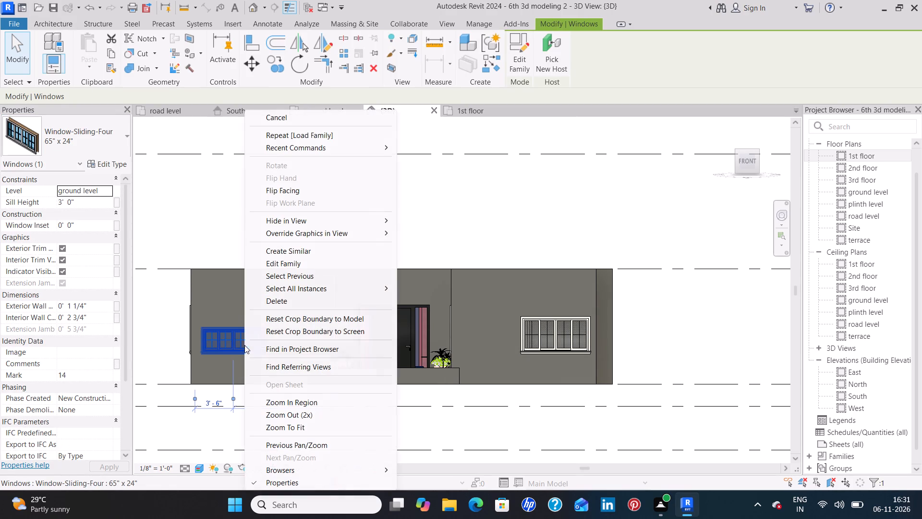
{"action": "left_click", "coordinate": [321, 286]}
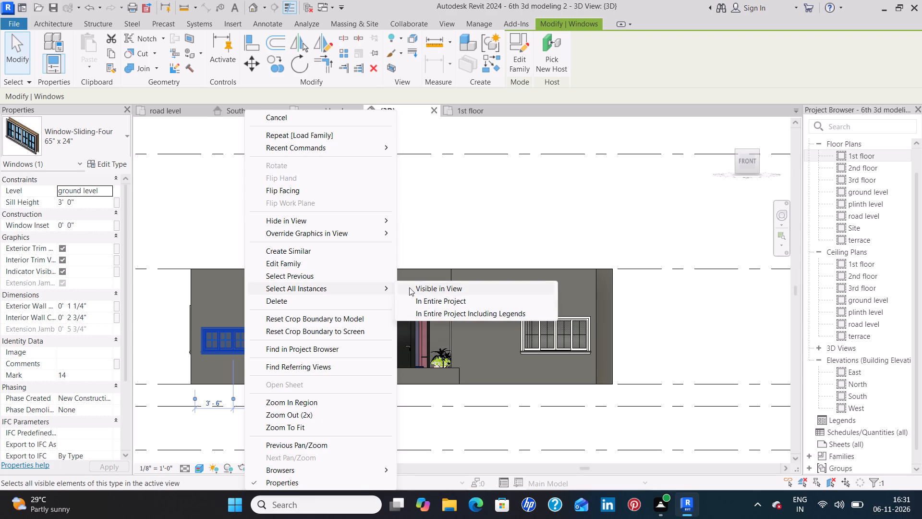
{"action": "left_click", "coordinate": [430, 299]}
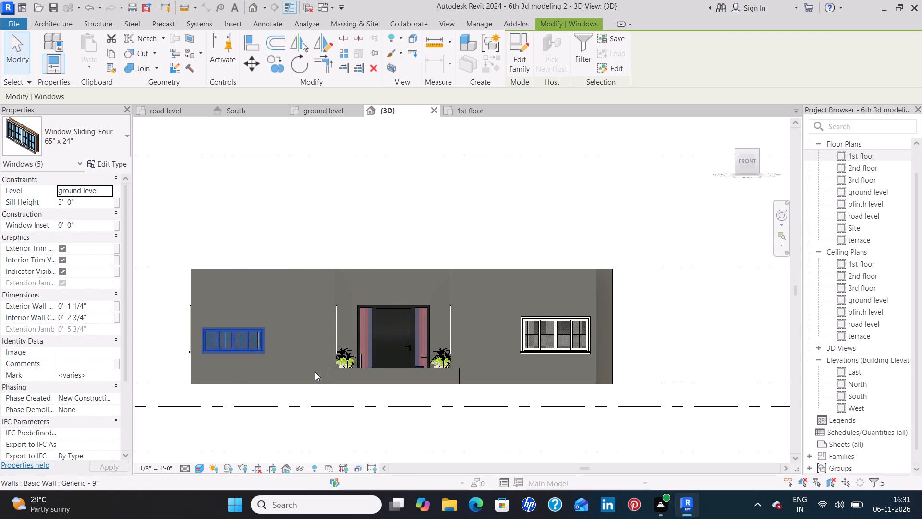
{"action": "left_click", "coordinate": [110, 140]}
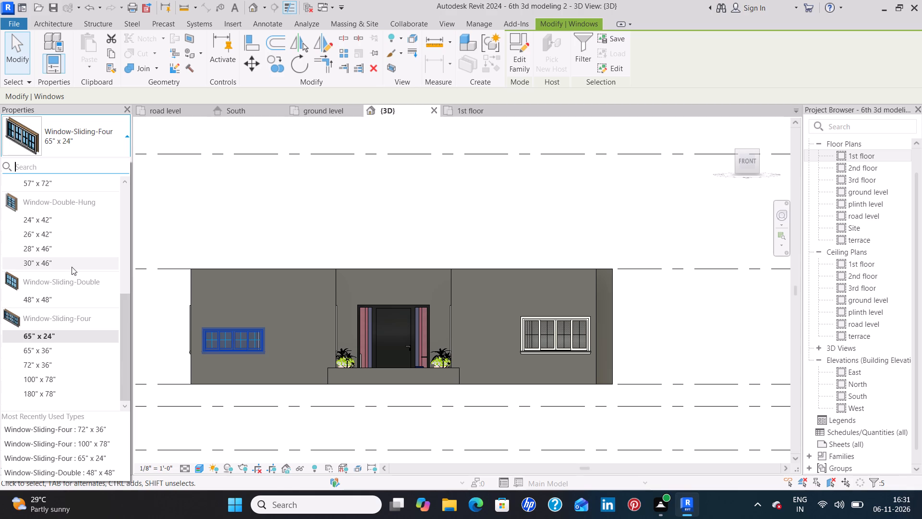
{"action": "scroll", "coordinate": [72, 265], "scroll_direction": "down", "scroll_amount": 3}
{"action": "scroll", "coordinate": [72, 265], "scroll_direction": "up", "scroll_amount": 2}
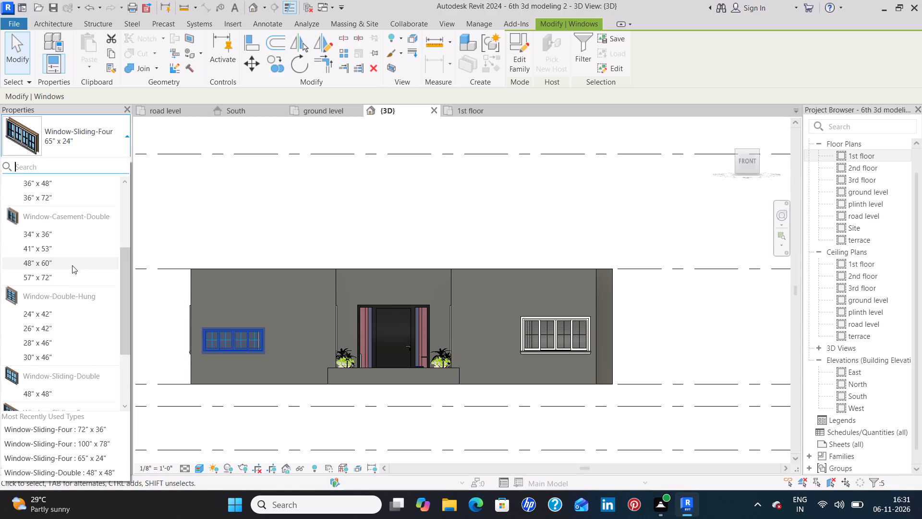
{"action": "scroll", "coordinate": [72, 265], "scroll_direction": "down", "scroll_amount": 2}
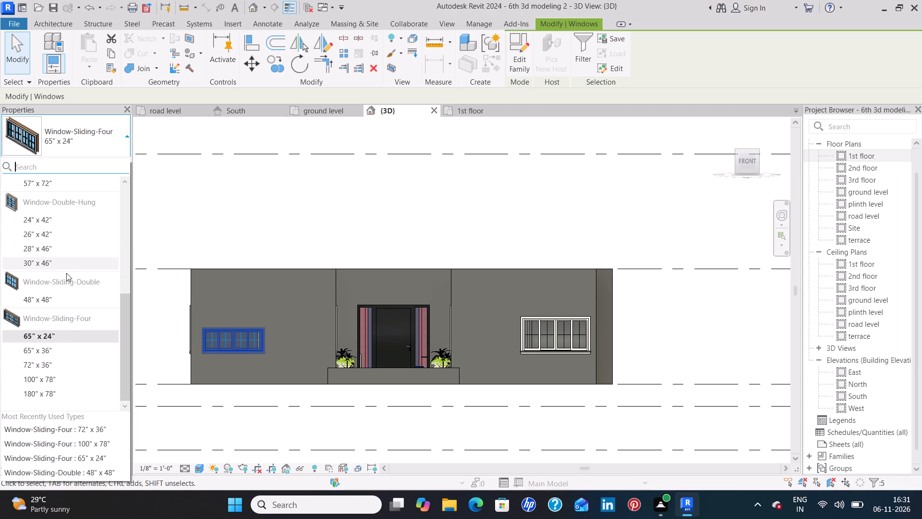
{"action": "left_click", "coordinate": [52, 367]}
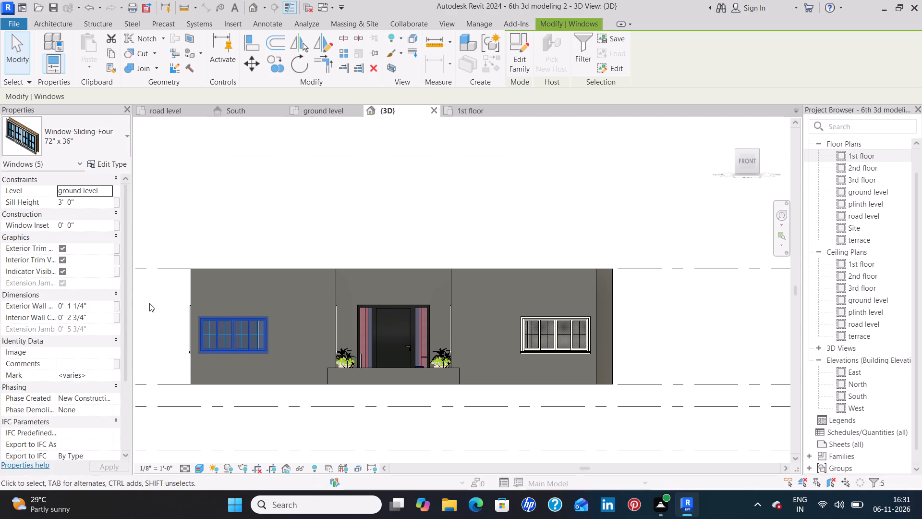
{"action": "left_click", "coordinate": [151, 300]}
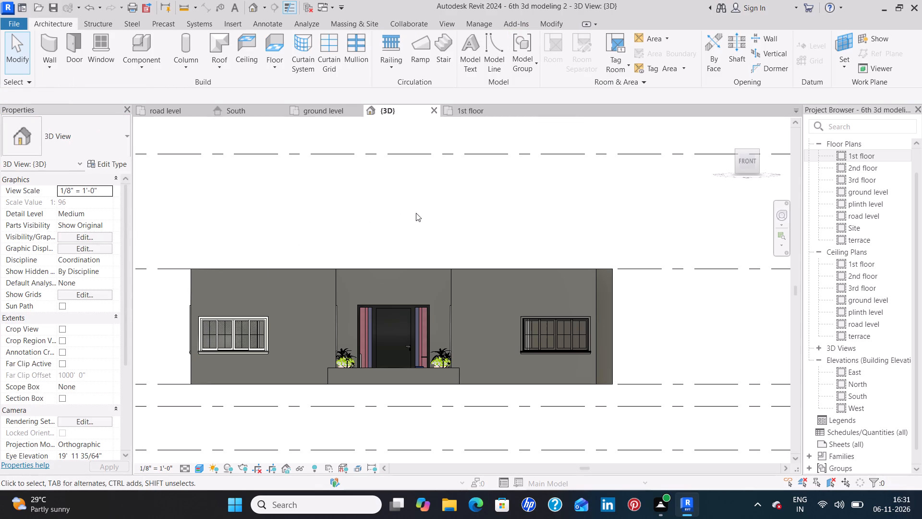
Examine the resized windows on the left, back and right sides of the house in 3D, checking the types of individual windows.
{"action": "scroll", "coordinate": [417, 216], "scroll_direction": "down", "scroll_amount": 3}
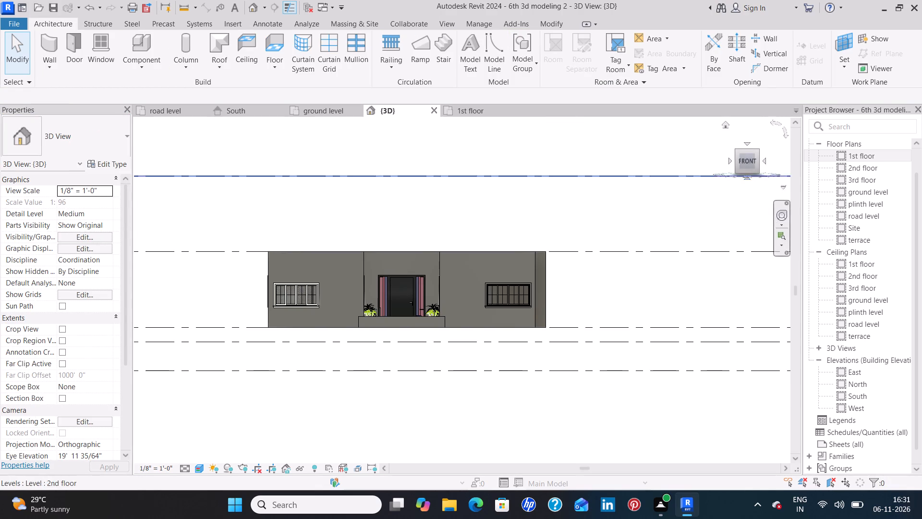
{"action": "left_click", "coordinate": [730, 161]}
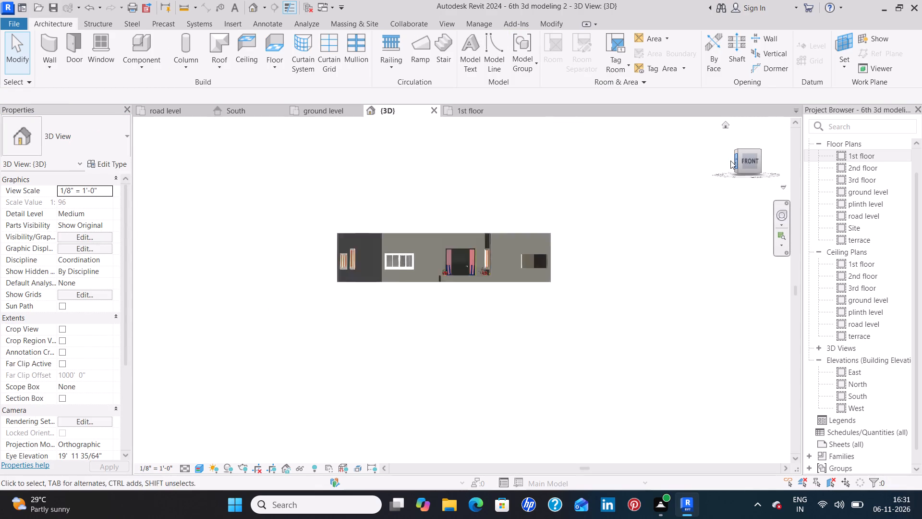
{"action": "scroll", "coordinate": [440, 311], "scroll_direction": "up", "scroll_amount": 3}
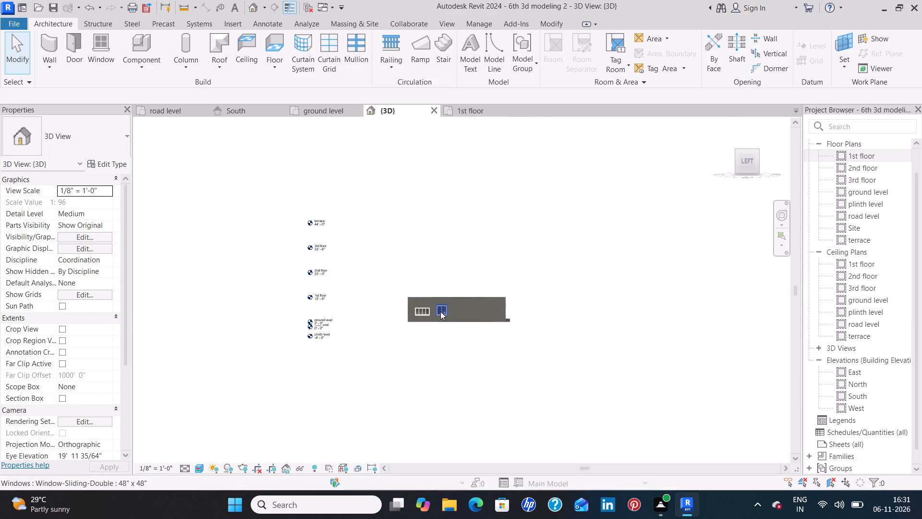
{"action": "scroll", "coordinate": [440, 311], "scroll_direction": "up", "scroll_amount": 9}
{"action": "left_click", "coordinate": [403, 315]}
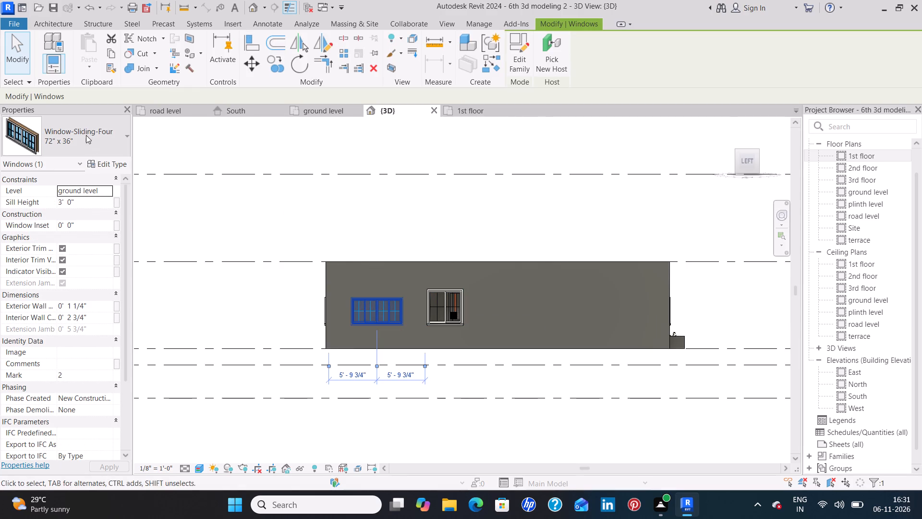
{"action": "left_click", "coordinate": [211, 303]}
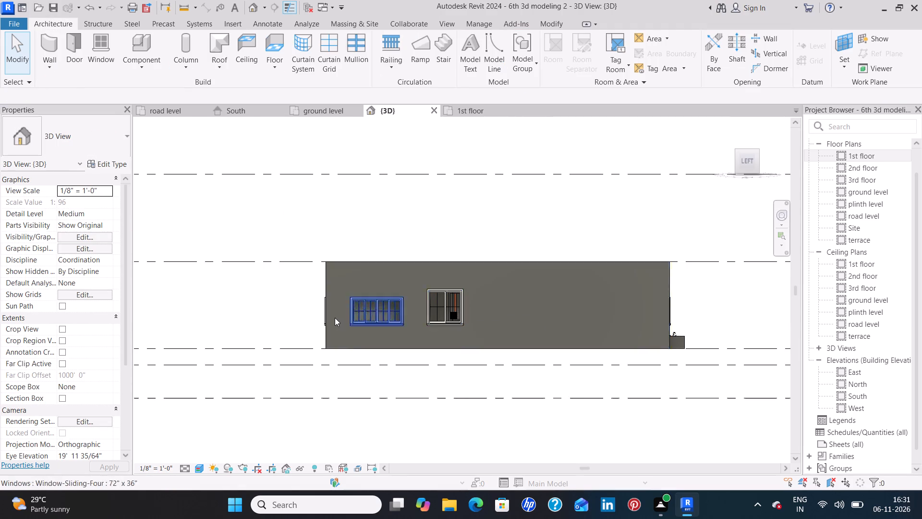
{"action": "left_click", "coordinate": [444, 309]}
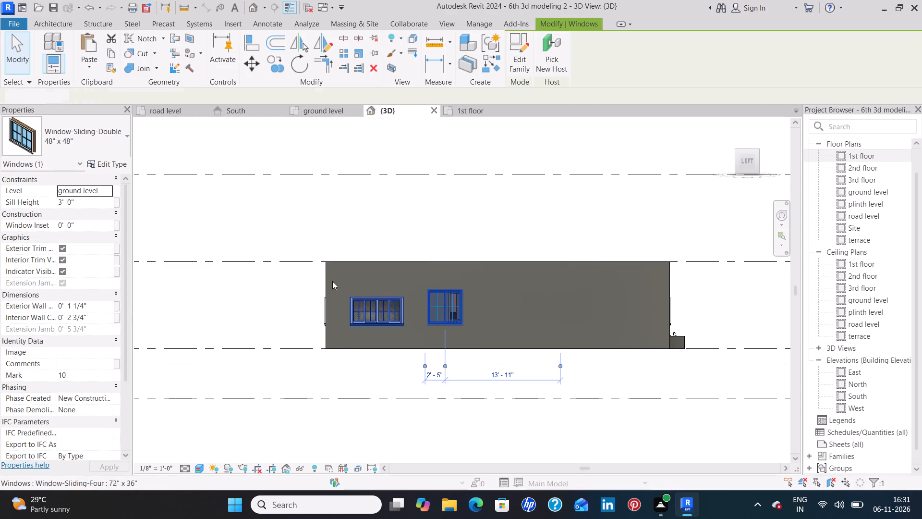
{"action": "left_click", "coordinate": [101, 146]}
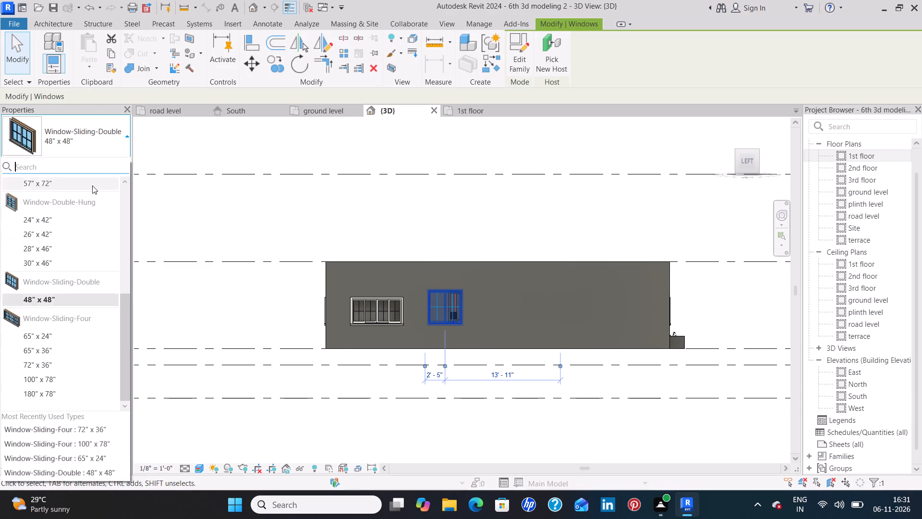
{"action": "left_click", "coordinate": [231, 223]}
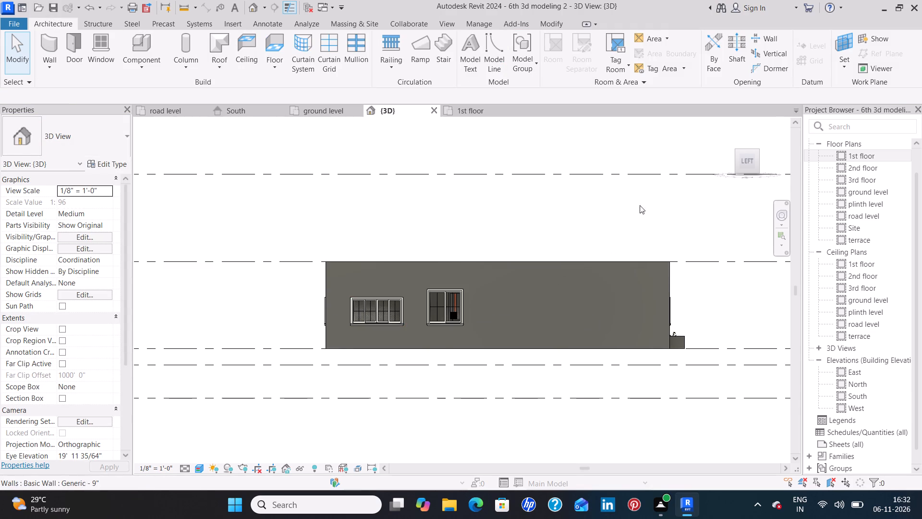
{"action": "left_click", "coordinate": [727, 160]}
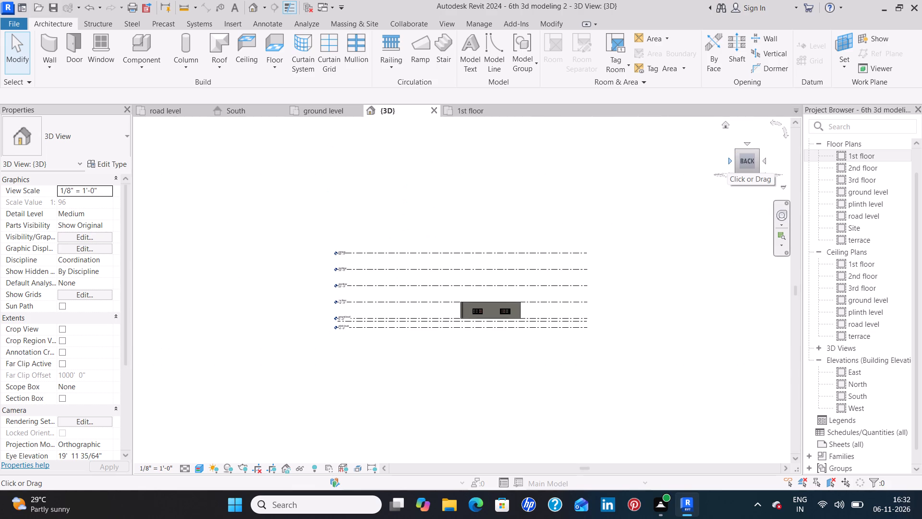
{"action": "scroll", "coordinate": [509, 306], "scroll_direction": "up", "scroll_amount": 12}
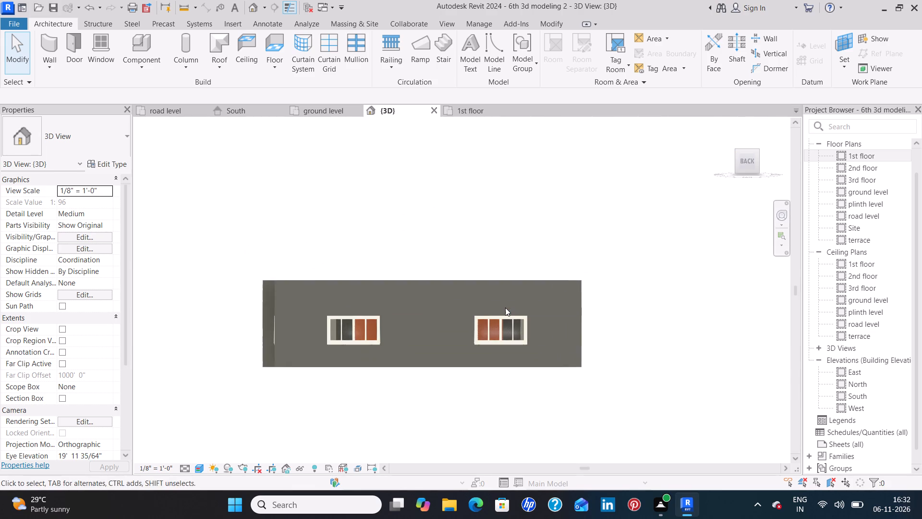
{"action": "scroll", "coordinate": [505, 308], "scroll_direction": "up", "scroll_amount": 3}
{"action": "left_click", "coordinate": [501, 325]}
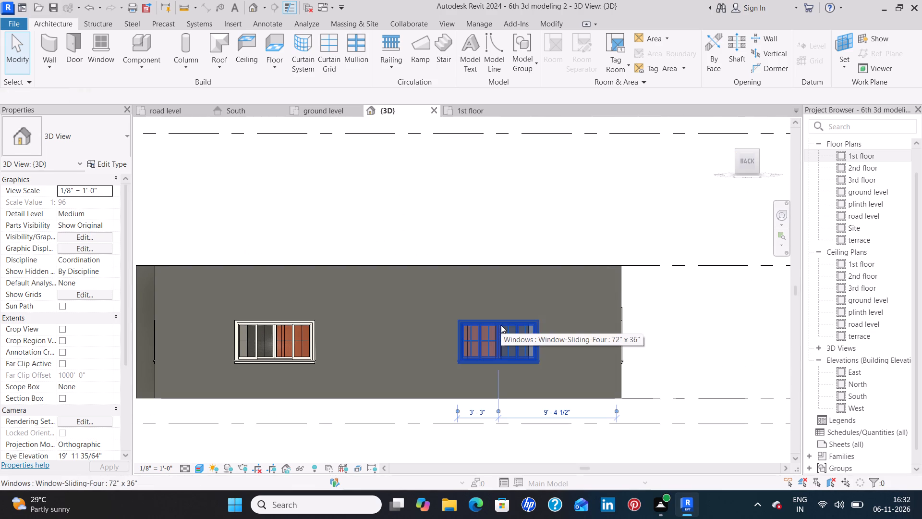
{"action": "left_click", "coordinate": [607, 217]}
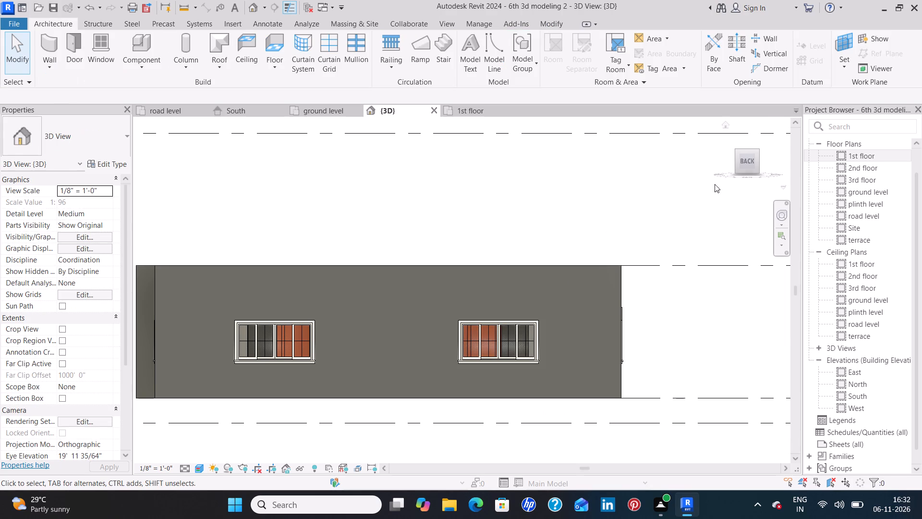
{"action": "left_click", "coordinate": [729, 158]}
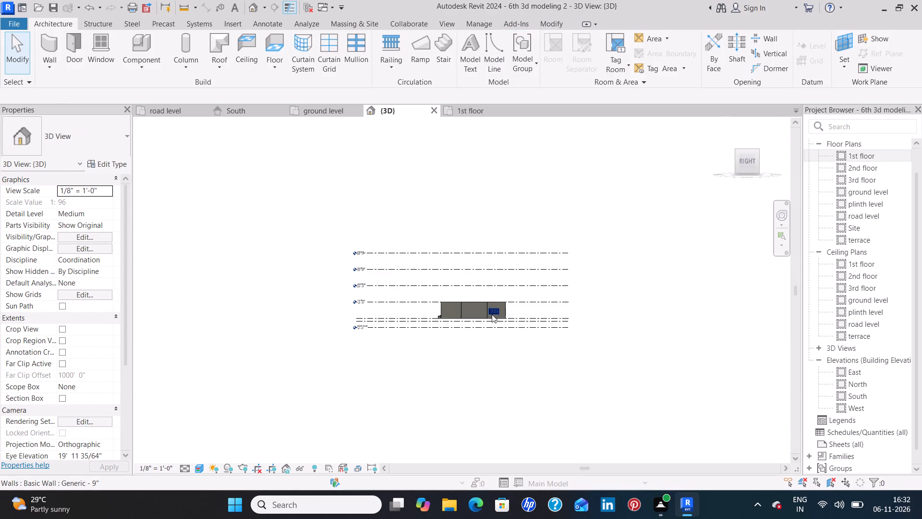
{"action": "scroll", "coordinate": [491, 315], "scroll_direction": "up", "scroll_amount": 16}
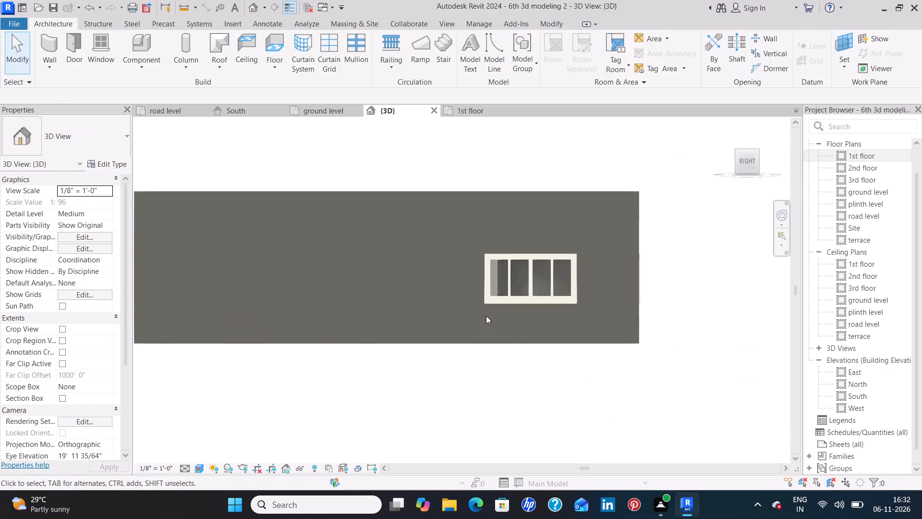
In the ground level plan, load the Window-Louvers family from the US library's Windows folder for placement.
{"action": "left_click", "coordinate": [304, 108]}
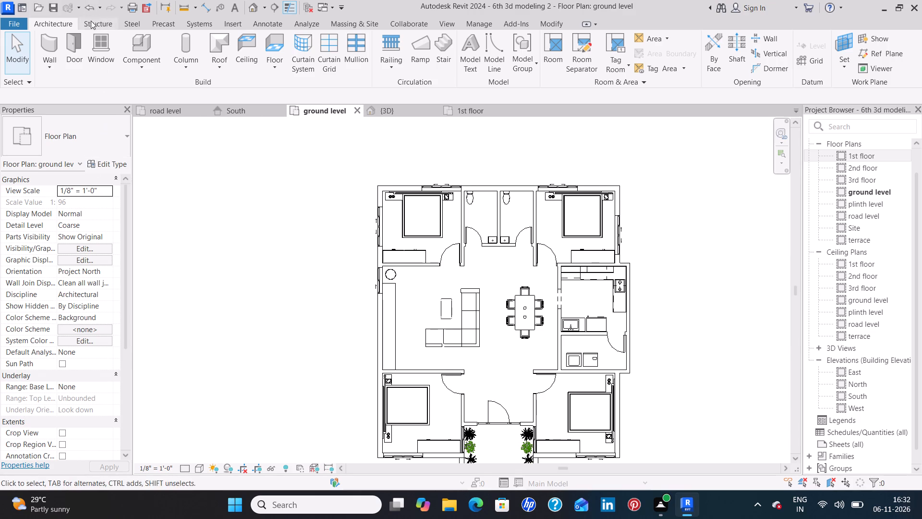
{"action": "left_click", "coordinate": [94, 39]}
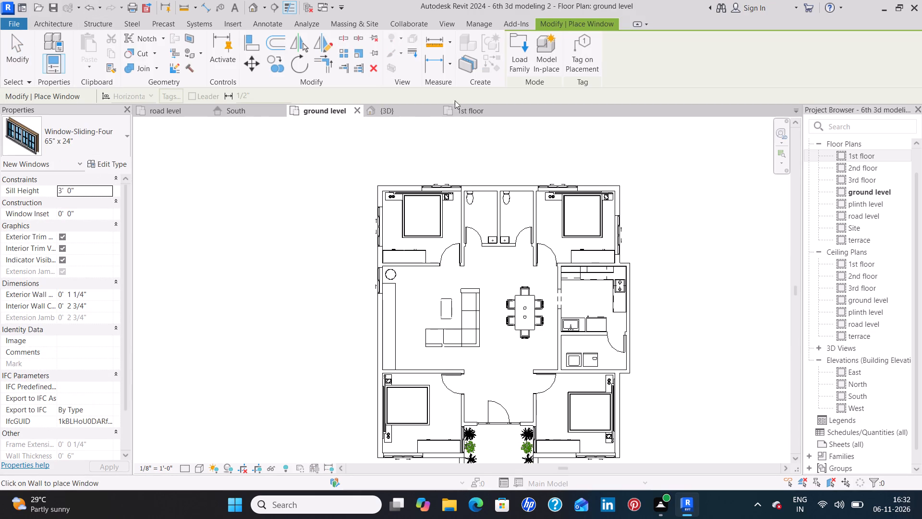
{"action": "left_click", "coordinate": [514, 66]}
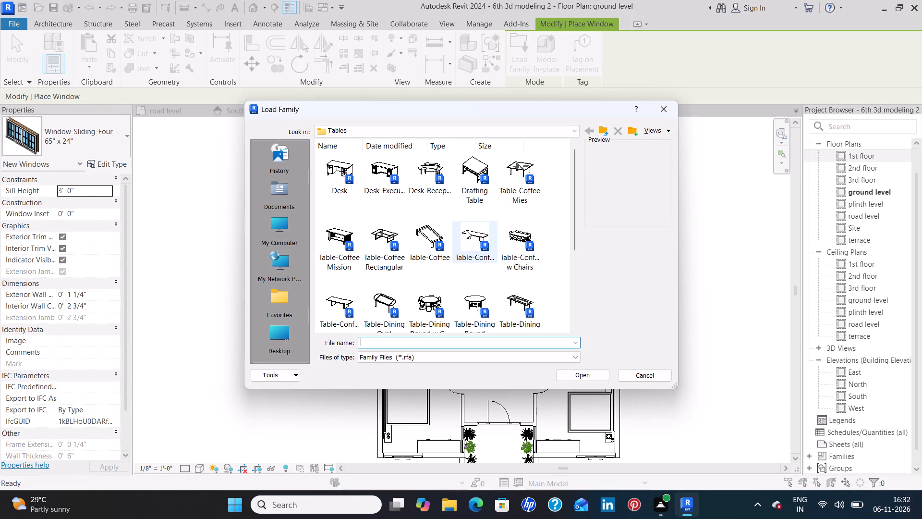
{"action": "left_click", "coordinate": [601, 134]}
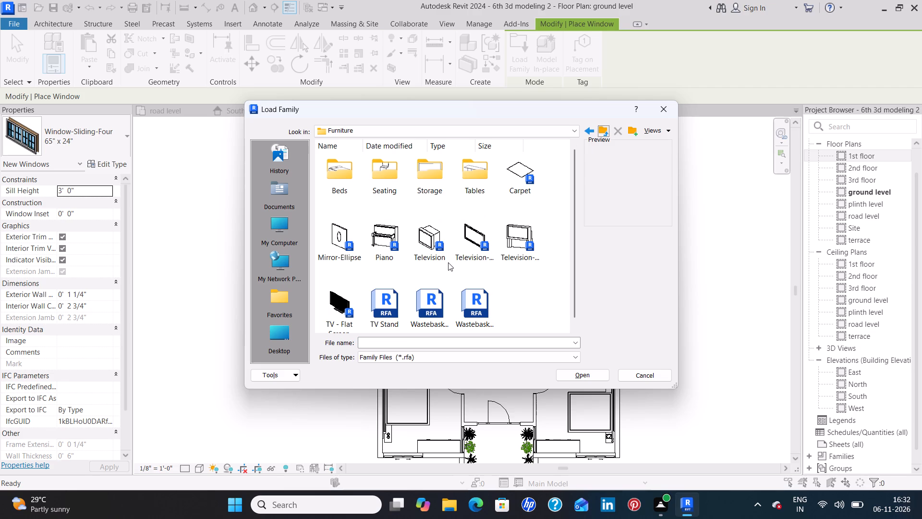
{"action": "left_click", "coordinate": [601, 134]}
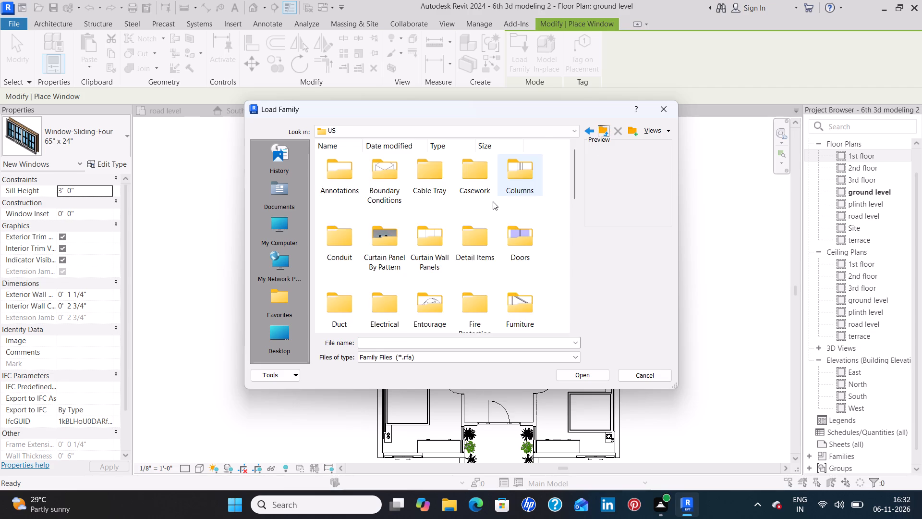
{"action": "scroll", "coordinate": [480, 204], "scroll_direction": "down", "scroll_amount": 7}
{"action": "left_click", "coordinate": [470, 228]}
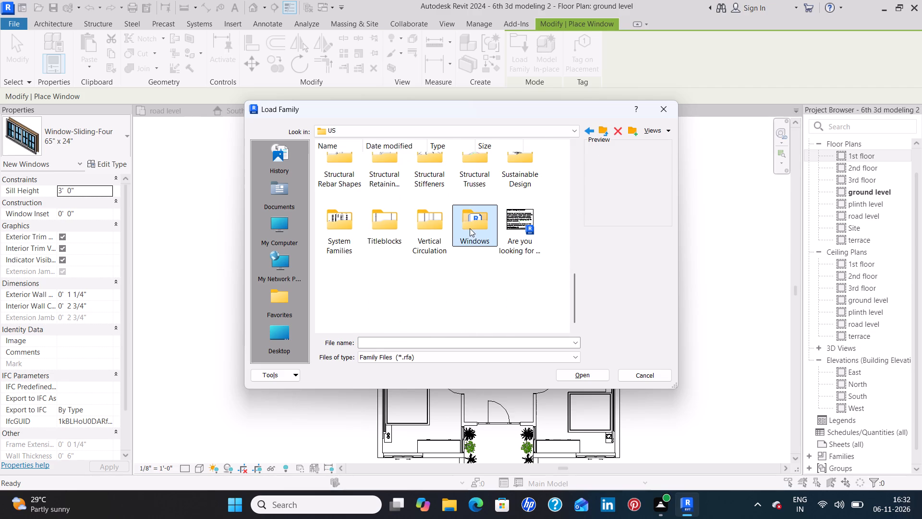
{"action": "left_click", "coordinate": [470, 228]}
{"action": "double_click", "coordinate": [472, 226]}
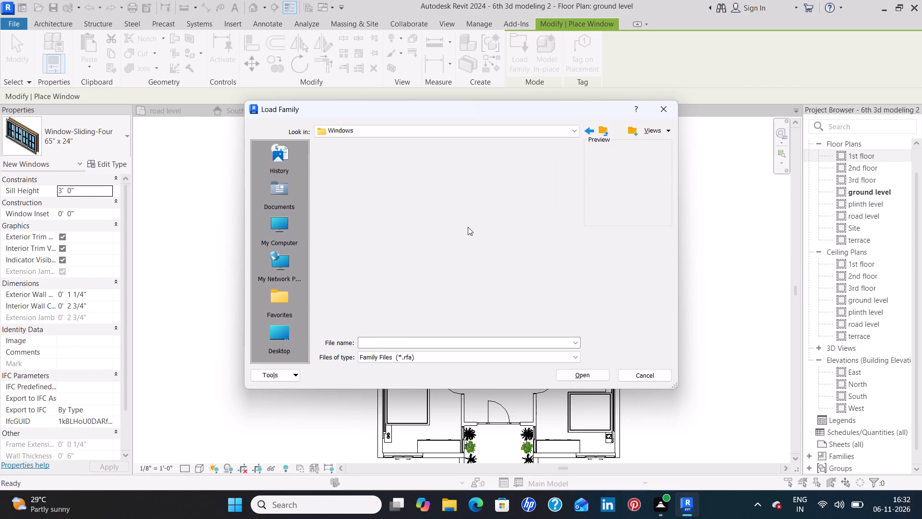
{"action": "scroll", "coordinate": [426, 254], "scroll_direction": "down", "scroll_amount": 3}
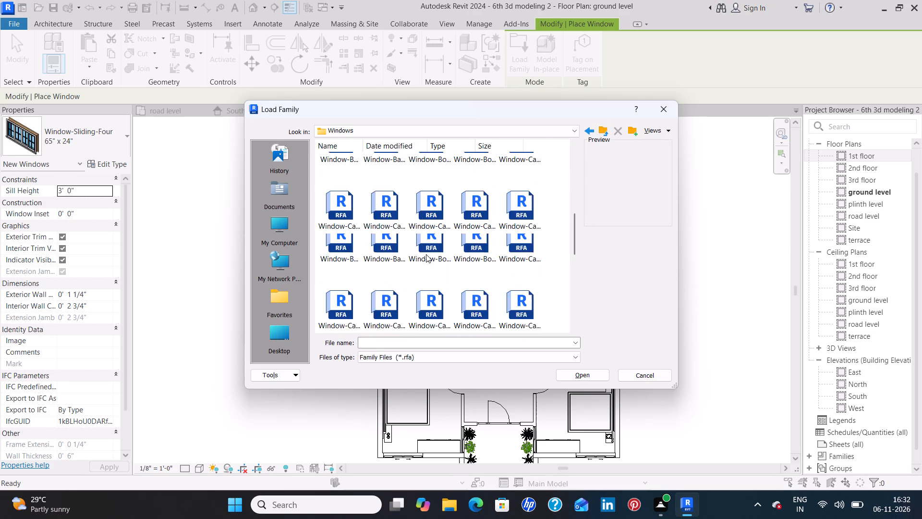
{"action": "scroll", "coordinate": [427, 255], "scroll_direction": "down", "scroll_amount": 5}
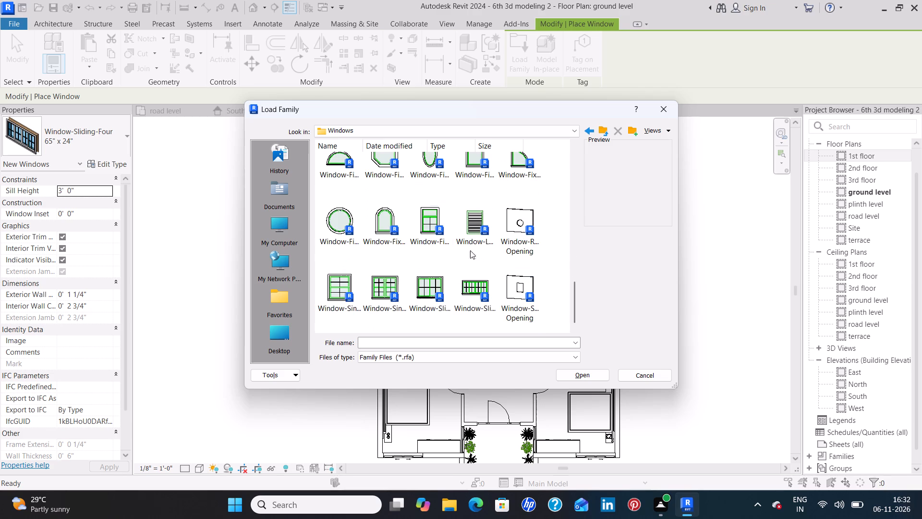
{"action": "left_click", "coordinate": [479, 233]}
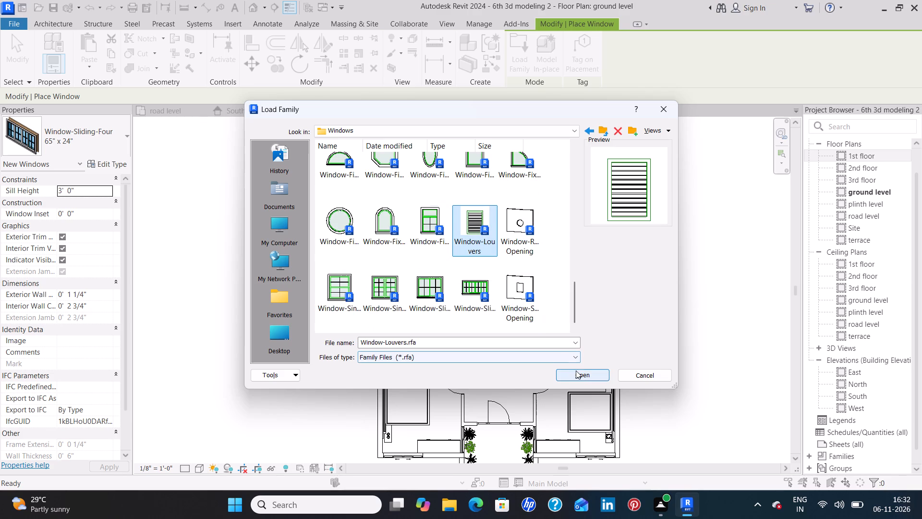
{"action": "left_click", "coordinate": [577, 372]}
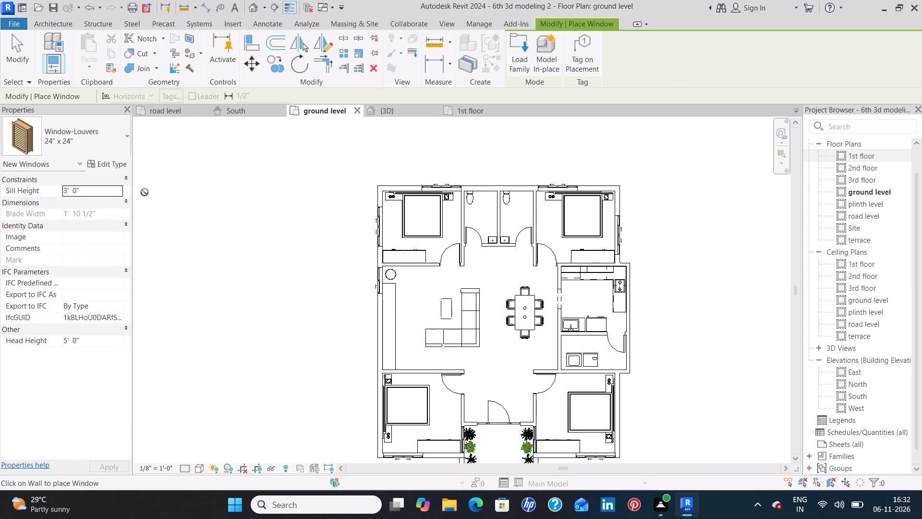
Place a 24" x 24" Window-Louvers window with a 6' sill height in the back wall of each of the two adjoining bathrooms.
{"action": "left_click", "coordinate": [93, 191]}
{"action": "key", "text": "BackSpace"}
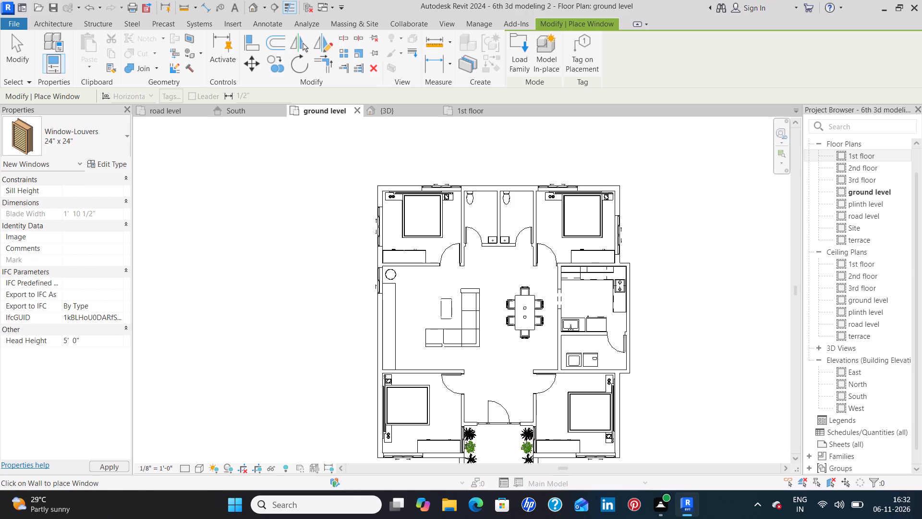
{"action": "type", "text": "6'"}
{"action": "key", "text": "Return"}
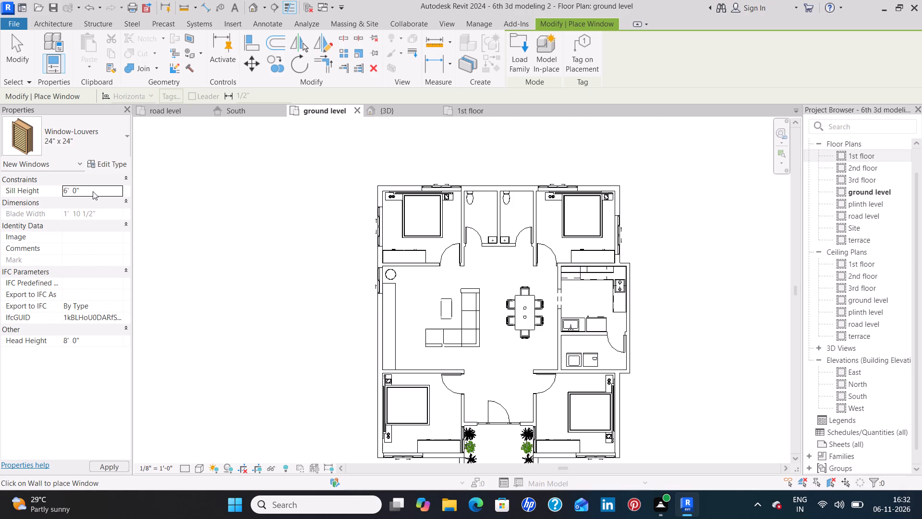
{"action": "left_click", "coordinate": [103, 460]}
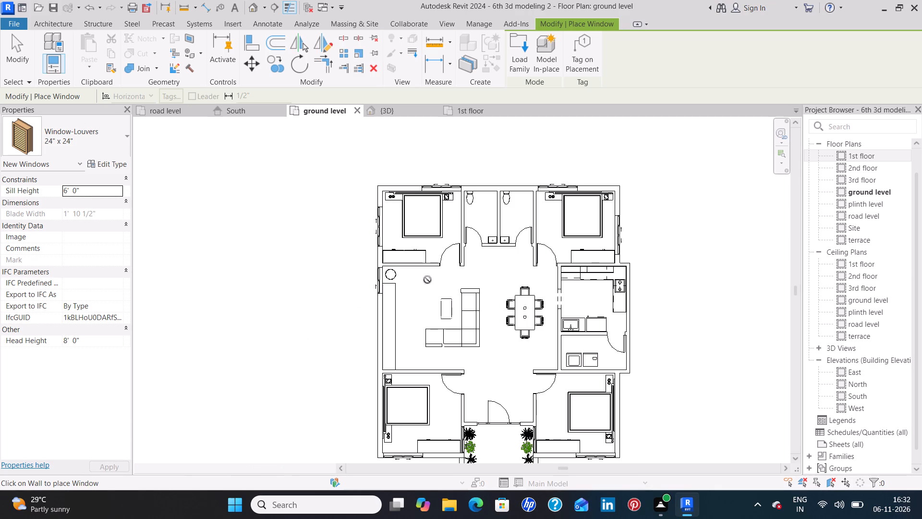
{"action": "scroll", "coordinate": [482, 187], "scroll_direction": "up", "scroll_amount": 8}
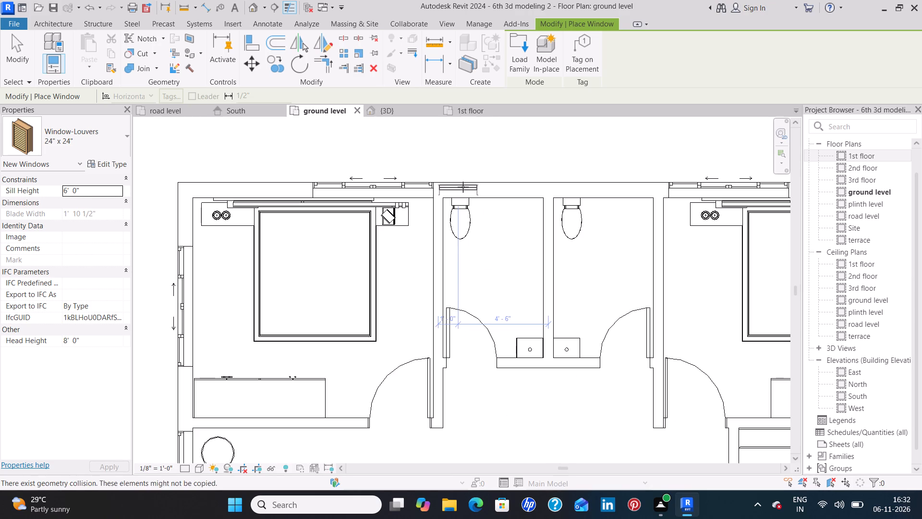
{"action": "left_click", "coordinate": [471, 187]}
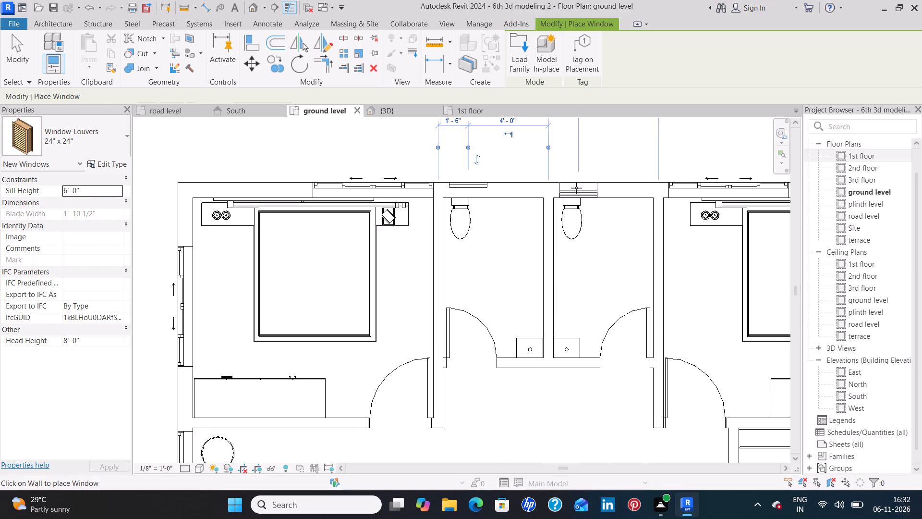
{"action": "left_click", "coordinate": [576, 187]}
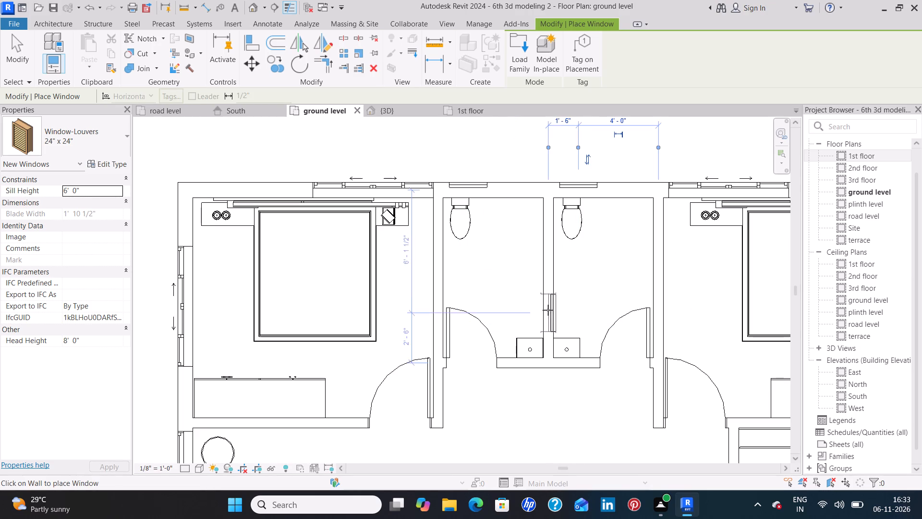
{"action": "key", "text": "Escape"}
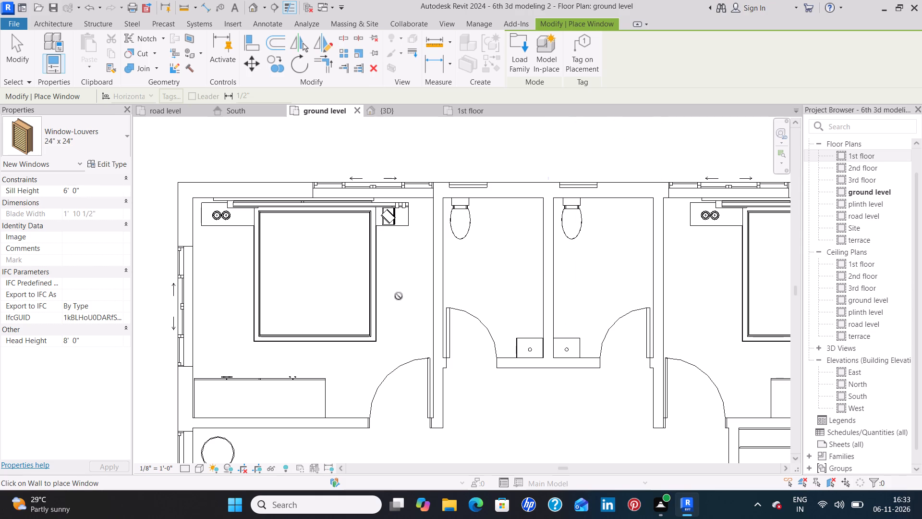
{"action": "key", "text": "Escape"}
Examine the overall ground level plan and the house's front in the South elevation, ending back in the ground level plan.
{"action": "scroll", "coordinate": [400, 302], "scroll_direction": "down", "scroll_amount": 7}
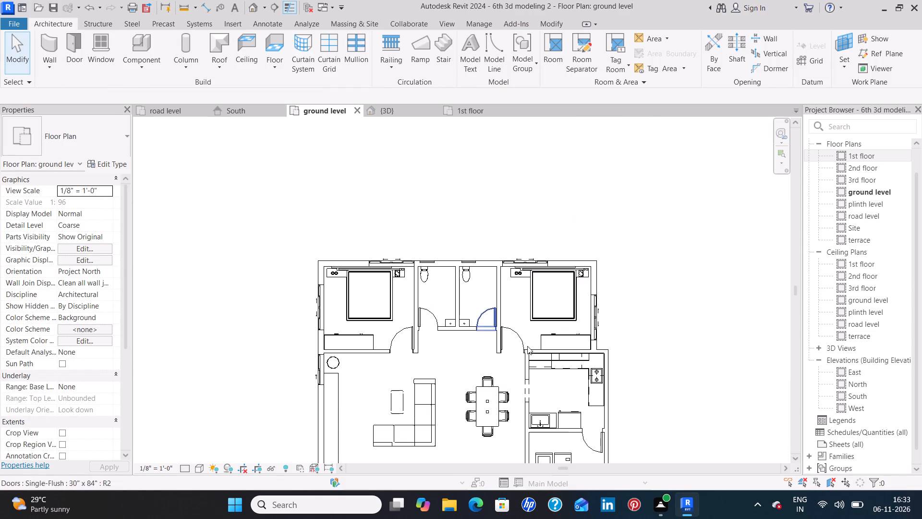
{"action": "middle_click_drag", "start_coordinate": [667, 351], "coordinate": [635, 254]}
{"action": "scroll", "coordinate": [622, 256], "scroll_direction": "down", "scroll_amount": 3}
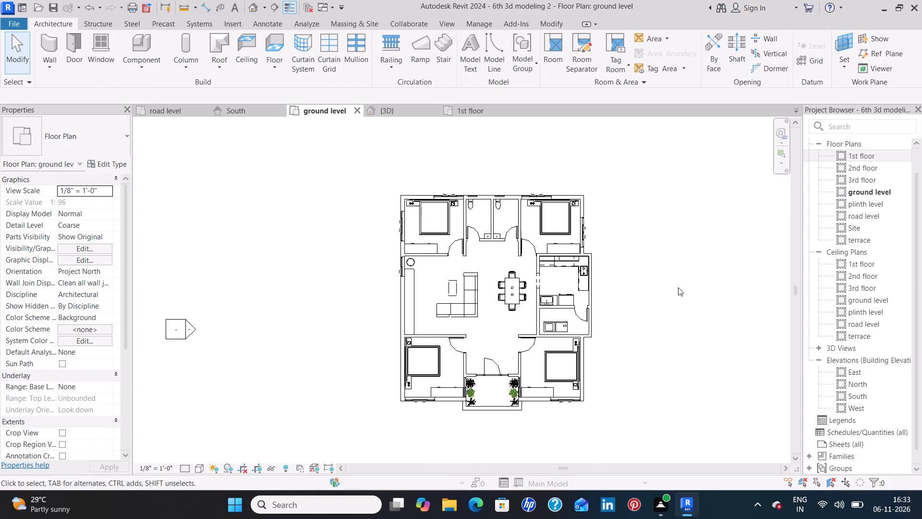
{"action": "left_click", "coordinate": [253, 110]}
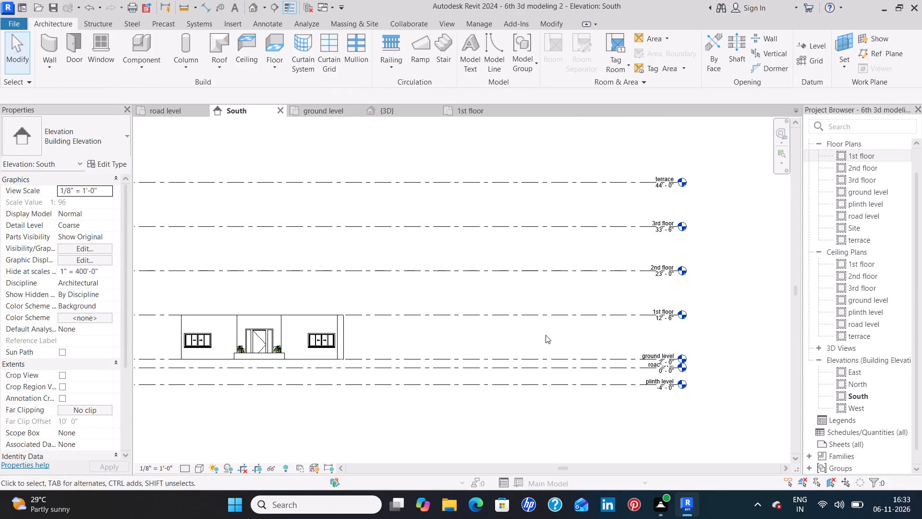
{"action": "scroll", "coordinate": [372, 332], "scroll_direction": "up", "scroll_amount": 3}
{"action": "middle_click_drag", "start_coordinate": [358, 336], "coordinate": [558, 297]}
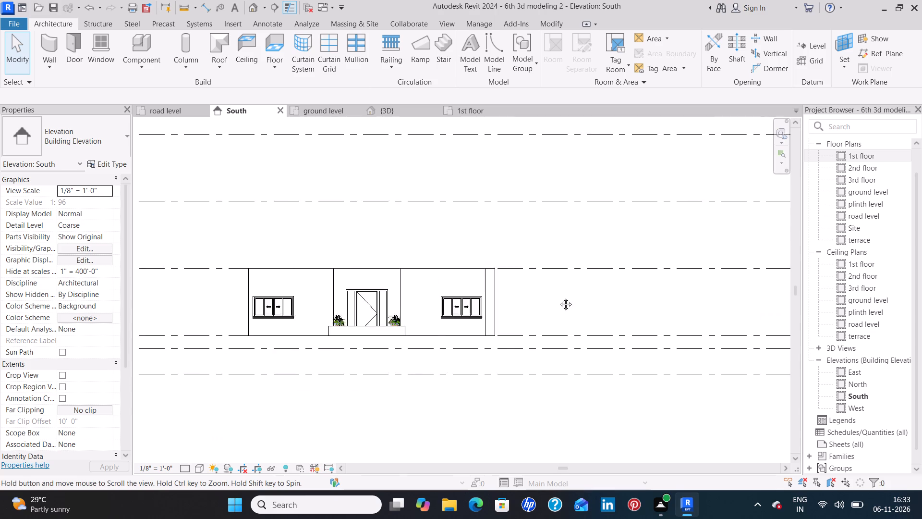
{"action": "middle_click_drag", "start_coordinate": [558, 297], "coordinate": [563, 297]}
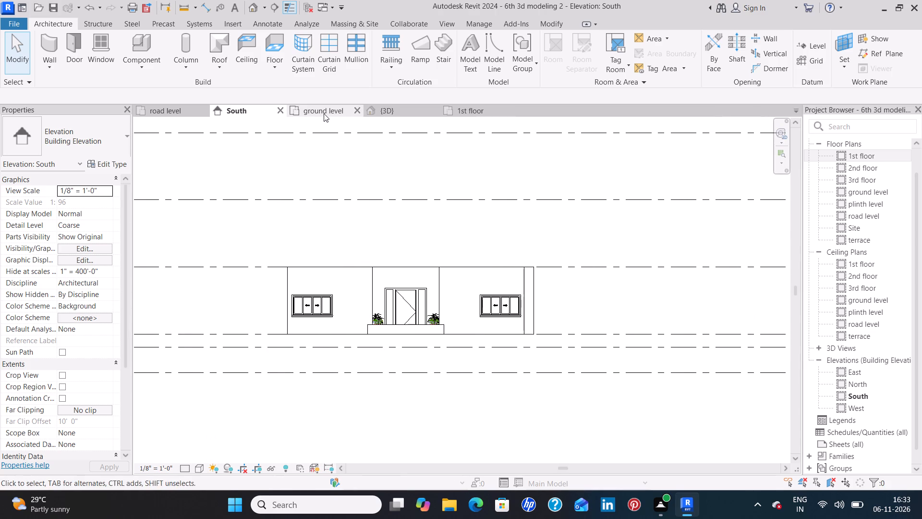
{"action": "left_click", "coordinate": [324, 113]}
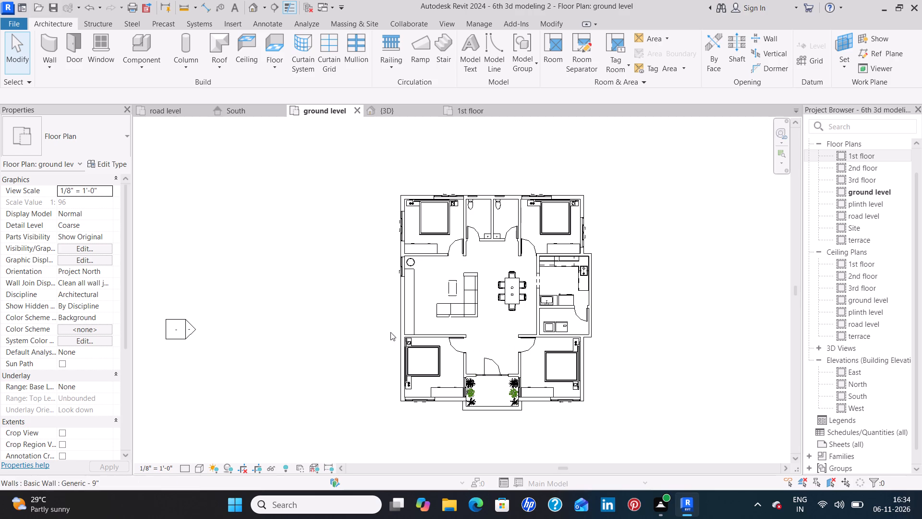
Start a floor on the ground level using a rectangular boundary with a 2' offset.
{"action": "left_click", "coordinate": [275, 50]}
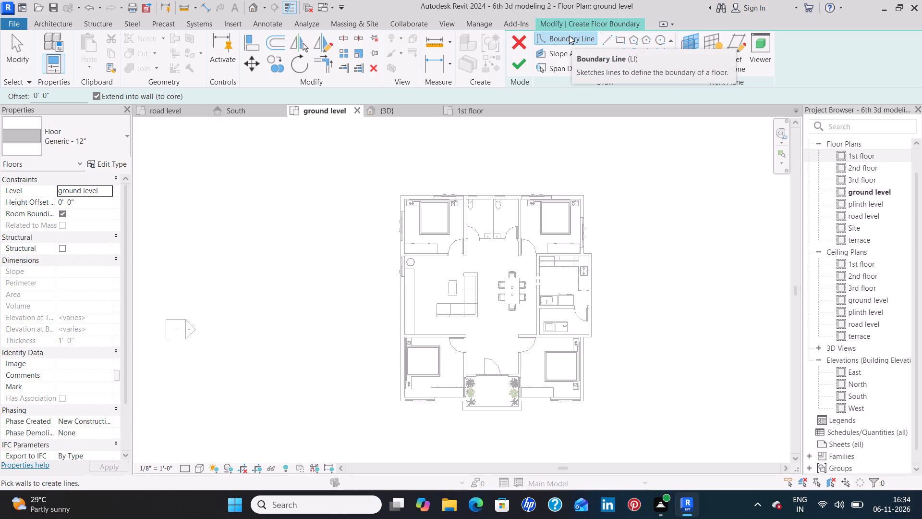
{"action": "left_click", "coordinate": [624, 39]}
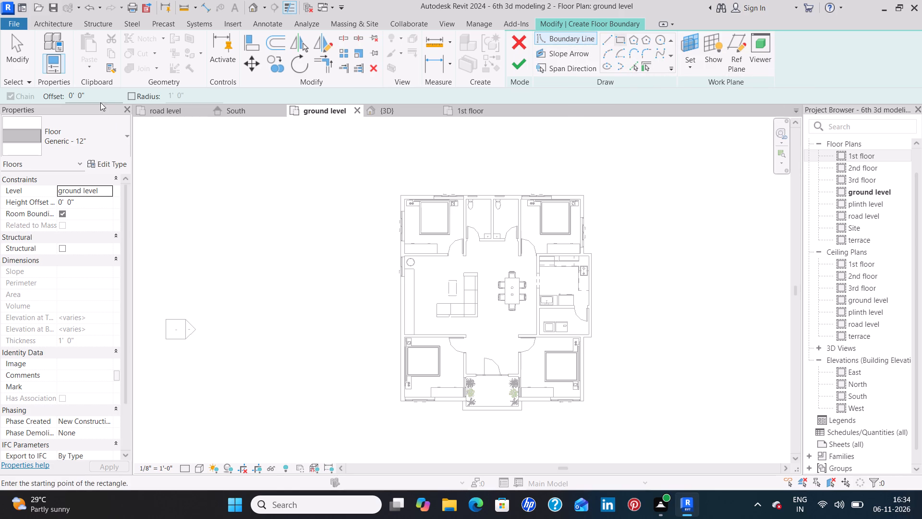
{"action": "left_click", "coordinate": [104, 100]}
{"action": "key", "text": "BackSpace"}
{"action": "key", "text": "BackSpace"}
{"action": "key", "text": "BackSpace"}
{"action": "key", "text": "BackSpace"}
{"action": "key", "text": "BackSpace"}
{"action": "key", "text": "BackSpace"}
{"action": "key", "text": "2"}
{"action": "key", "text": "apostrophe"}
{"action": "key", "text": "Return"}
Duplicate the Generic - 12" floor type under the name Generic - 6".
{"action": "left_click", "coordinate": [84, 136]}
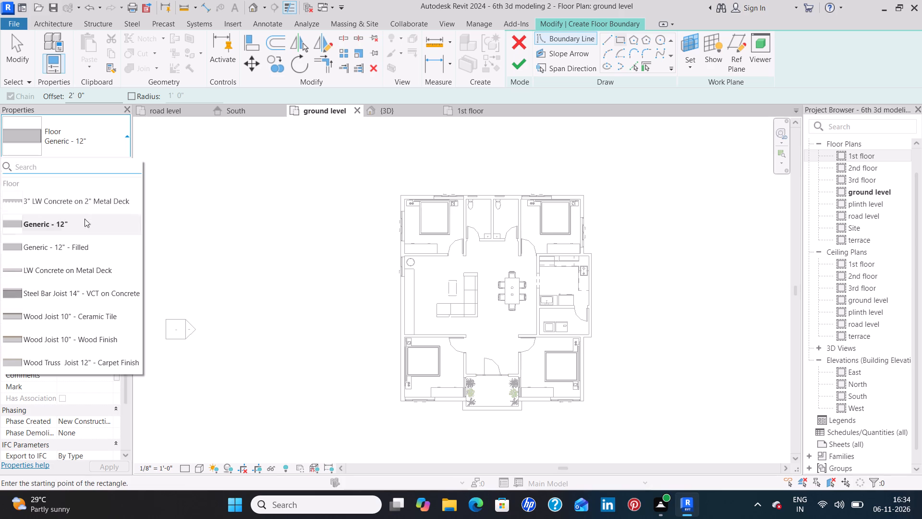
{"action": "left_click", "coordinate": [108, 133]}
{"action": "left_click", "coordinate": [110, 165]}
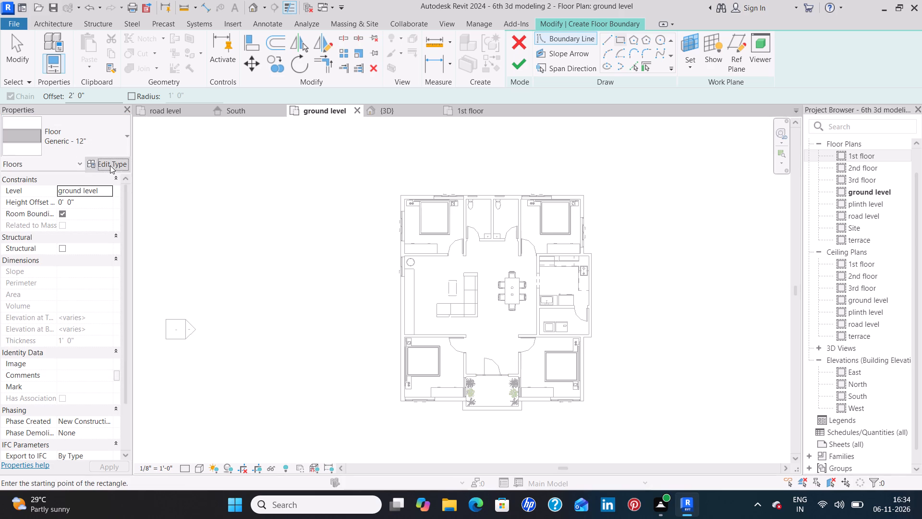
{"action": "left_click", "coordinate": [538, 111]}
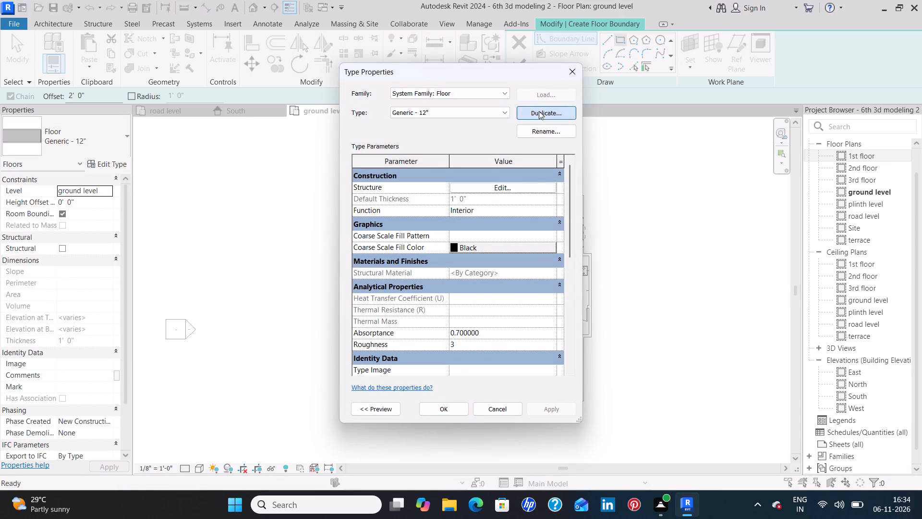
{"action": "left_click", "coordinate": [479, 232]}
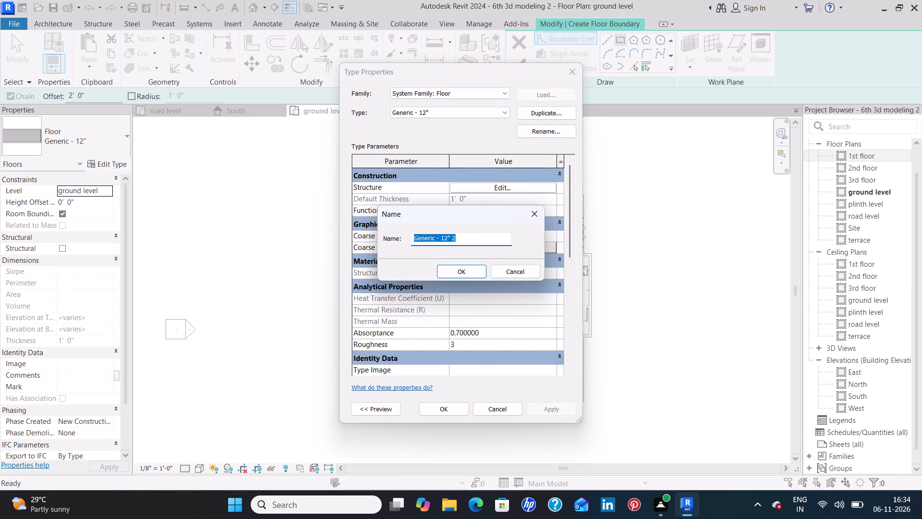
{"action": "left_click", "coordinate": [472, 240]}
{"action": "key", "text": "BackSpace"}
{"action": "key", "text": "BackSpace"}
{"action": "key", "text": "BackSpace"}
{"action": "key", "text": "BackSpace"}
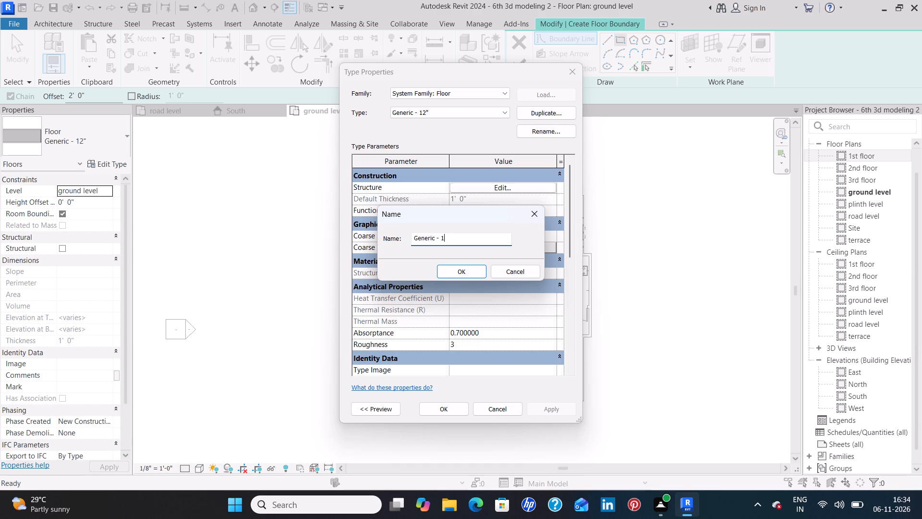
{"action": "key", "text": "BackSpace"}
{"action": "key", "text": "6"}
{"action": "key", "text": "shift+quotedbl"}
{"action": "left_click", "coordinate": [471, 272]}
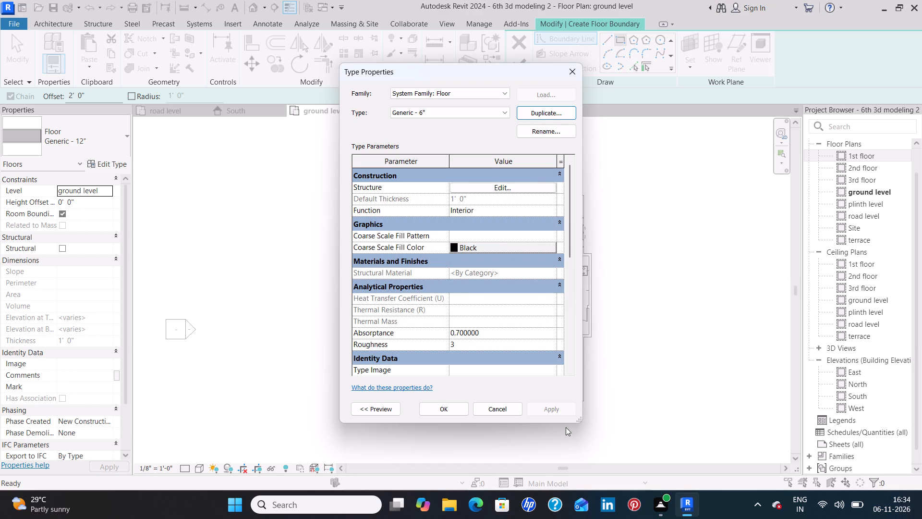
Set the structure layer thickness of the Generic - 6" floor type to 6" and apply the type to the new floor.
{"action": "left_click", "coordinate": [521, 187]}
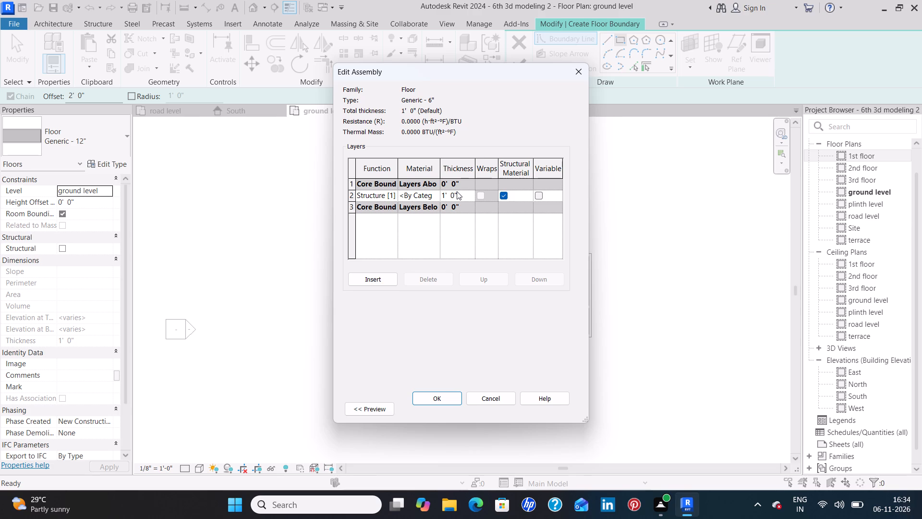
{"action": "left_click", "coordinate": [459, 191]}
{"action": "key", "text": "BackSpace"}
{"action": "key", "text": "BackSpace"}
{"action": "key", "text": "BackSpace"}
{"action": "key", "text": "BackSpace"}
{"action": "key", "text": "BackSpace"}
{"action": "key", "text": "BackSpace"}
{"action": "key", "text": "6"}
{"action": "key", "text": "shift+quotedbl"}
{"action": "left_click", "coordinate": [443, 402]}
{"action": "left_click", "coordinate": [567, 411]}
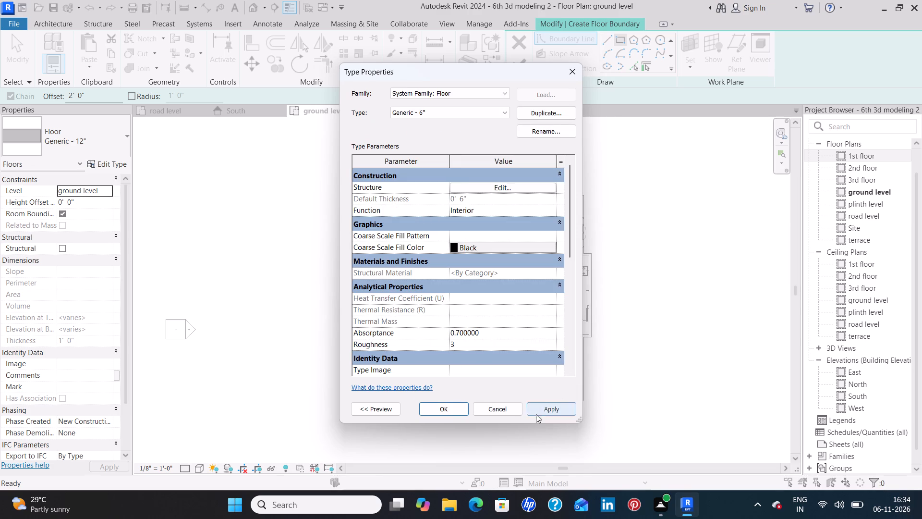
{"action": "left_click", "coordinate": [447, 411]}
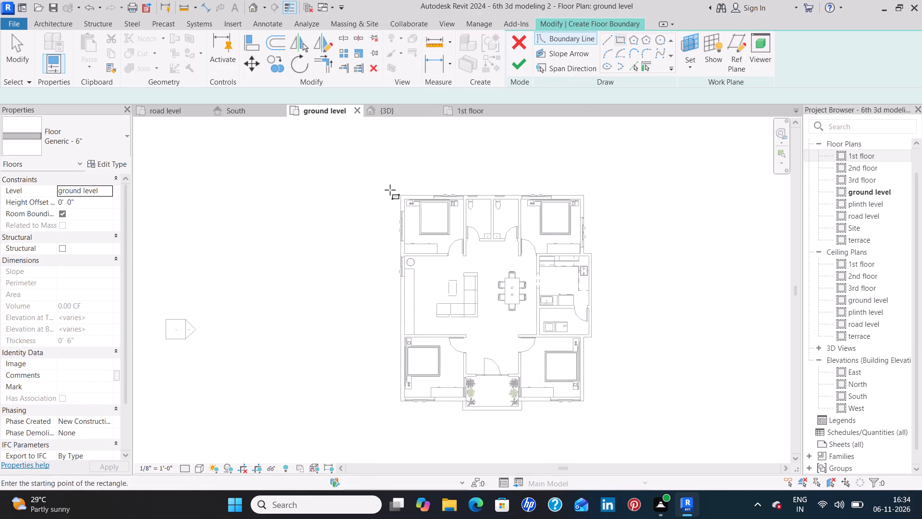
Sketch the rectangular floor boundary from the house's back-left outer corner to its front-right outer corner, 2' outside the walls and about 45'-6" deep.
{"action": "scroll", "coordinate": [399, 195], "scroll_direction": "up", "scroll_amount": 4}
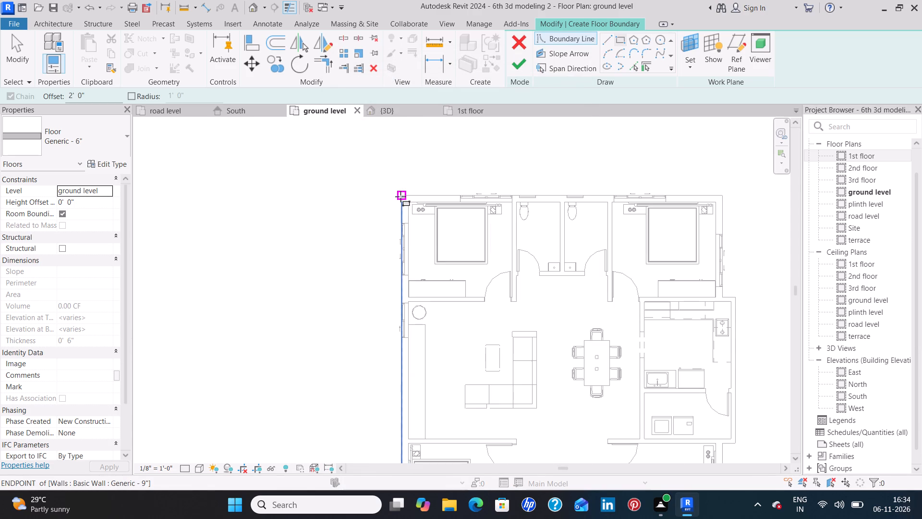
{"action": "left_click", "coordinate": [401, 196]}
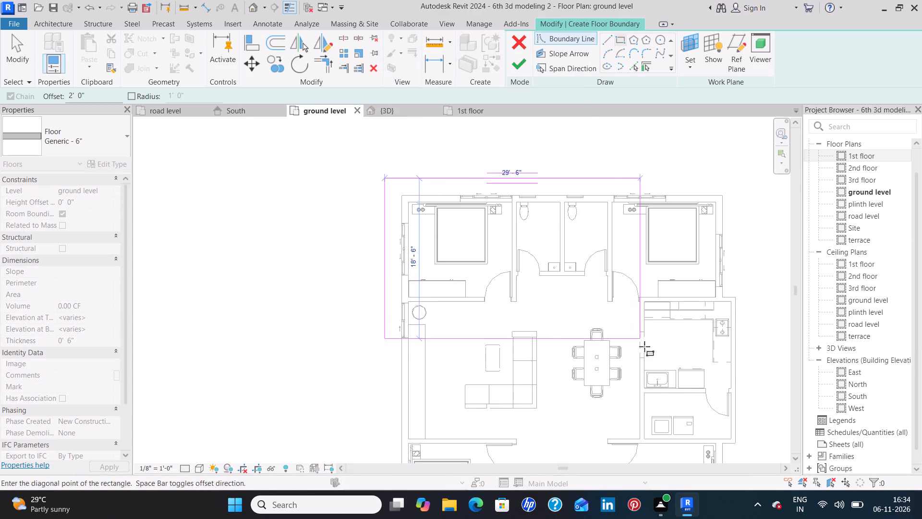
{"action": "middle_click_drag", "start_coordinate": [707, 414], "coordinate": [624, 223]}
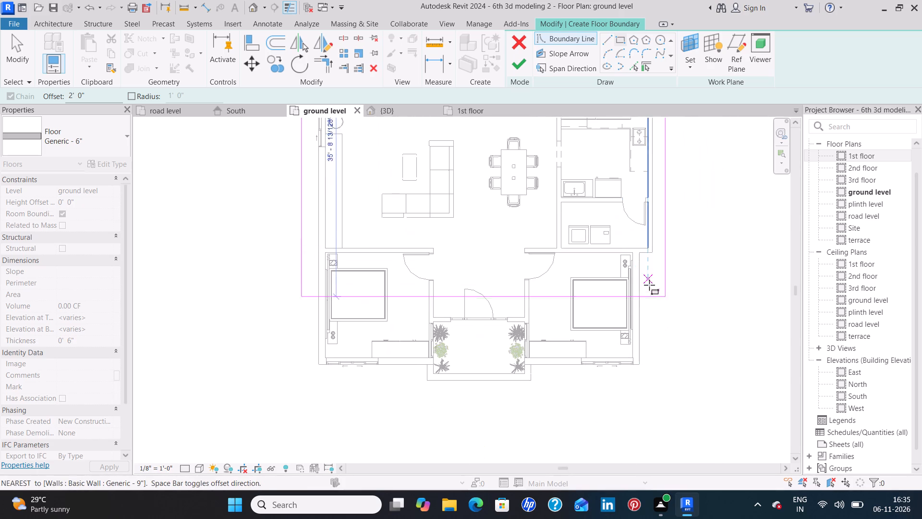
{"action": "left_click", "coordinate": [640, 363]}
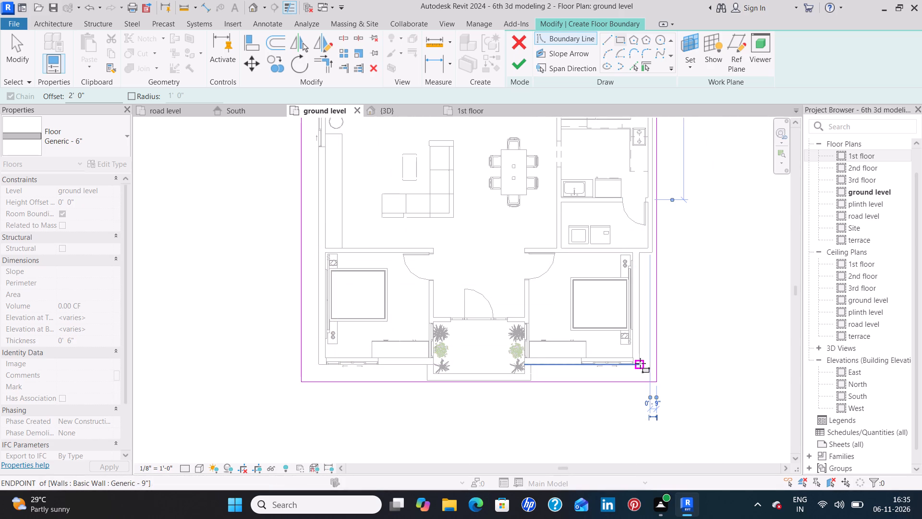
Open the distance between the floor sketch's front boundary line and the front porch edge for editing.
{"action": "key", "text": "Escape"}
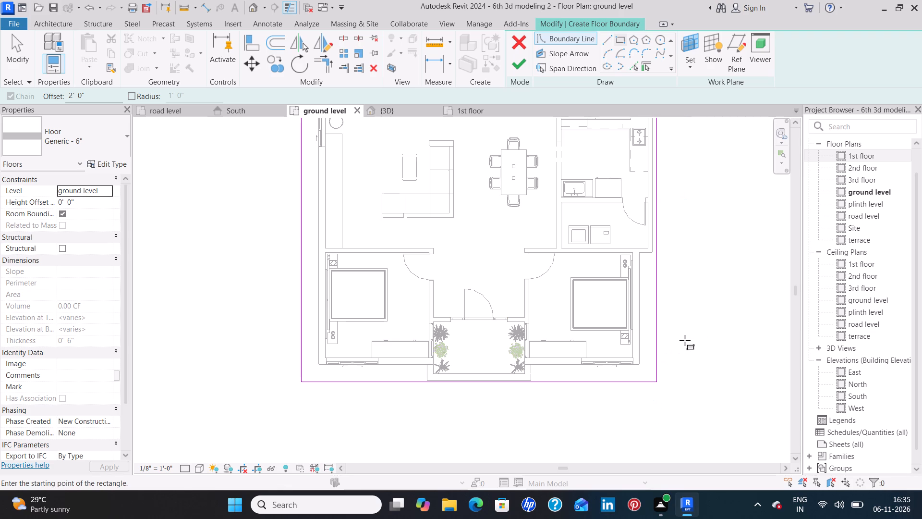
{"action": "key", "text": "Escape"}
{"action": "middle_click_drag", "start_coordinate": [705, 310], "coordinate": [669, 354]}
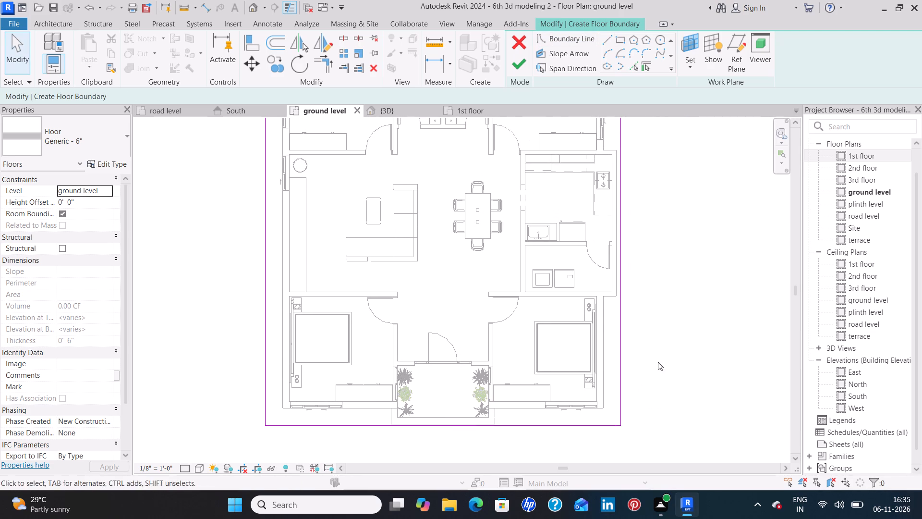
{"action": "left_click", "coordinate": [578, 426]}
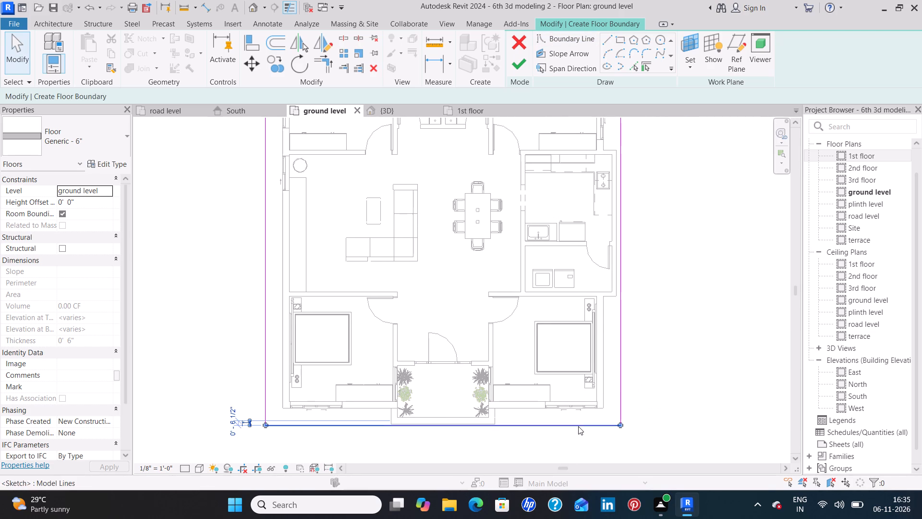
{"action": "left_click", "coordinate": [233, 433]}
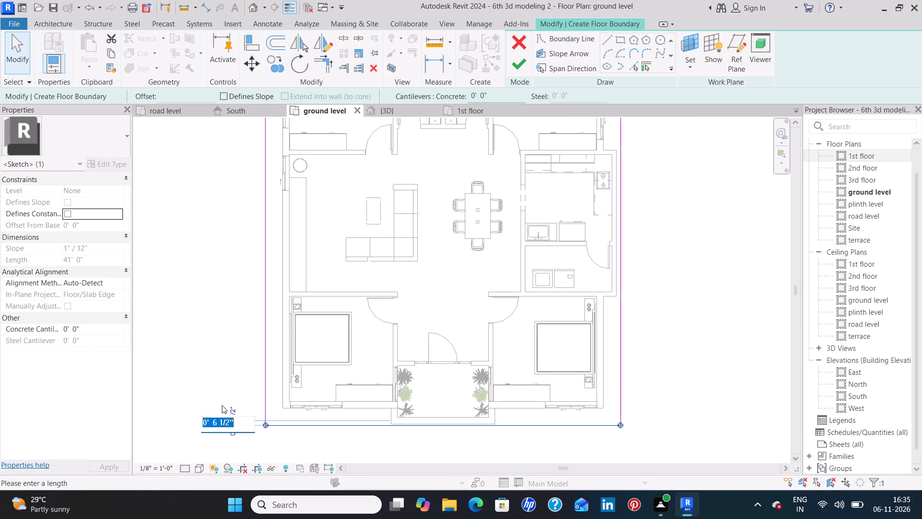
{"action": "middle_click_drag", "start_coordinate": [208, 340], "coordinate": [216, 284]}
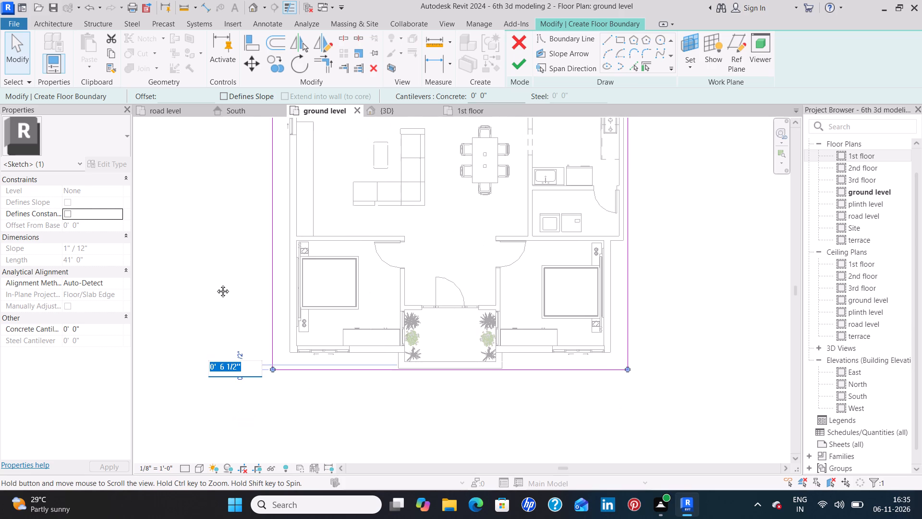
{"action": "middle_click_drag", "start_coordinate": [216, 284], "coordinate": [216, 304]}
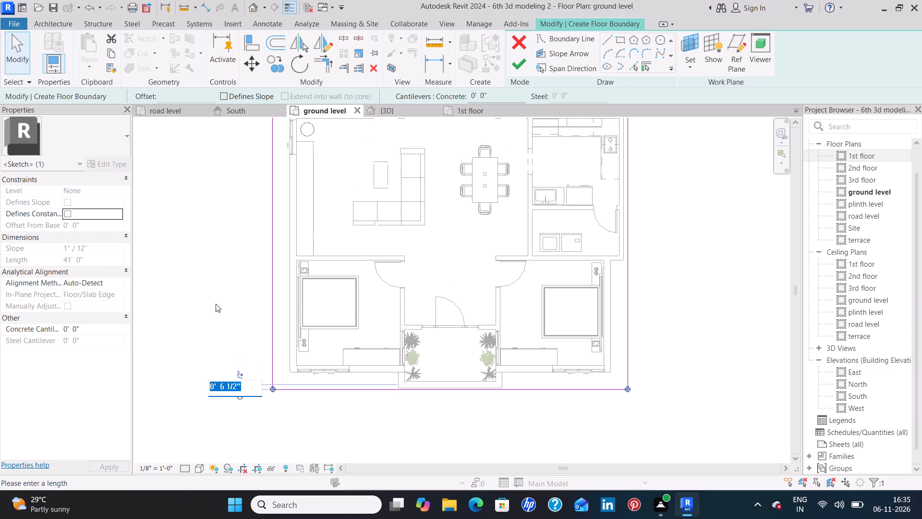